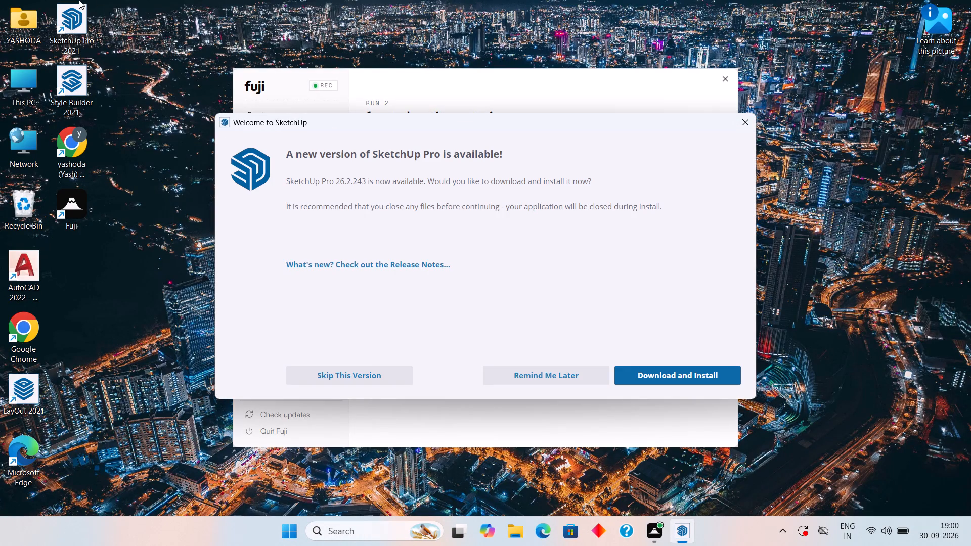
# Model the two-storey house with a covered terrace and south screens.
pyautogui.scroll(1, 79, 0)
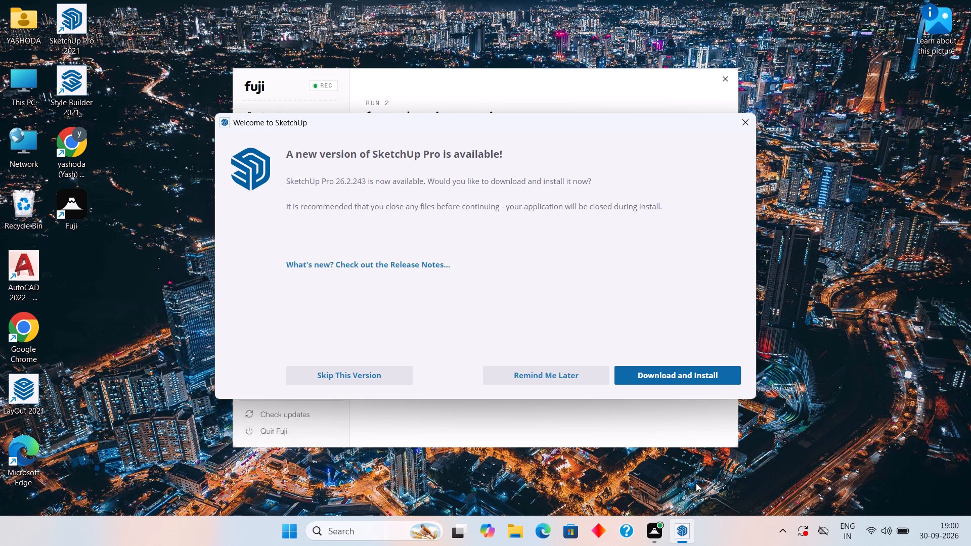
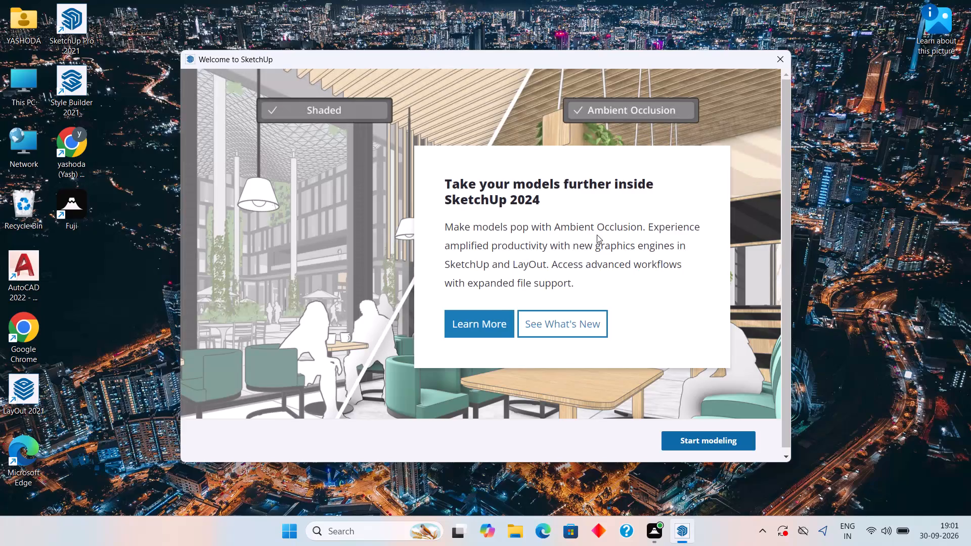
# Dismiss the welcome announcement and create a new model from the Architectural template in inches.
pyautogui.click(730, 440)
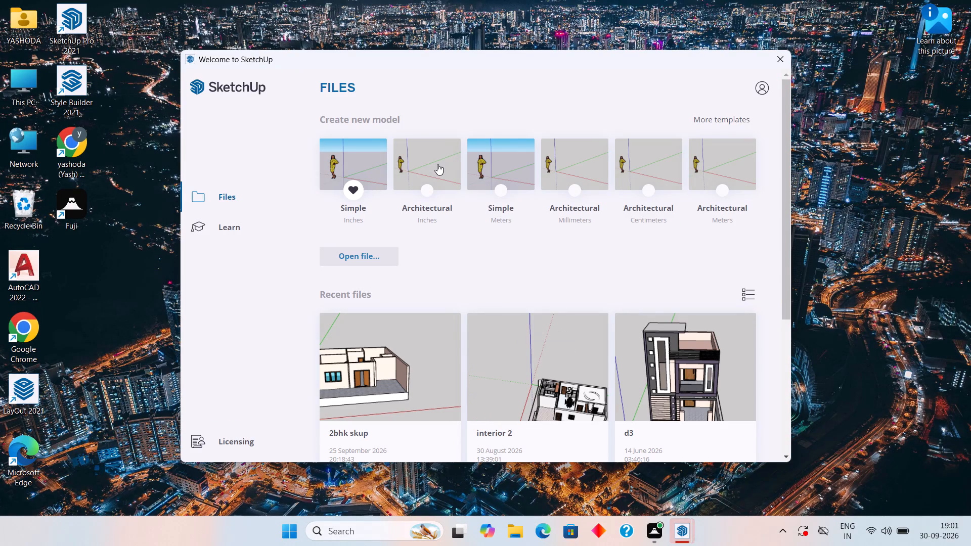
pyautogui.click(437, 164)
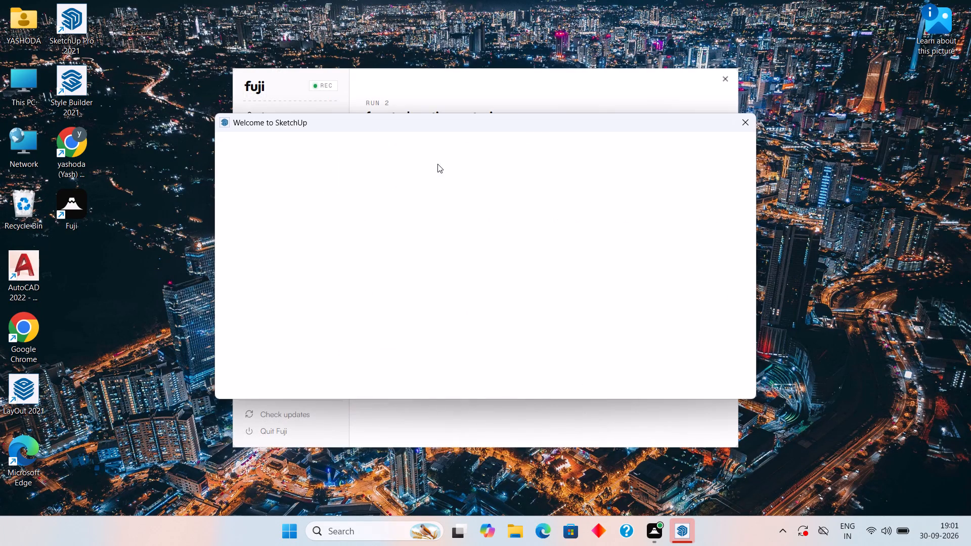
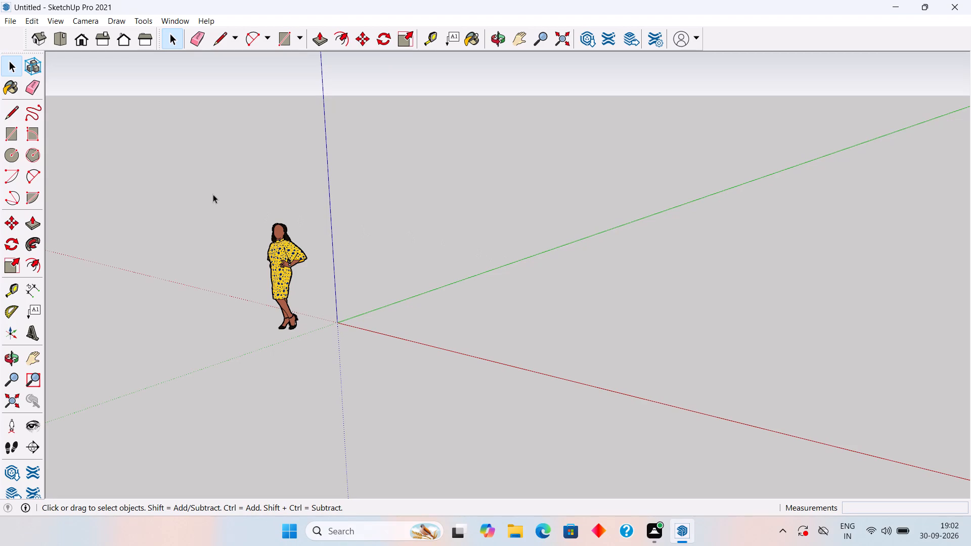
# Draw a 32' by 32' rectangle flat on the ground, just off the origin between the red and green axes.
pyautogui.scroll(-1, 294, 347)
pyautogui.moveTo(336, 367); pyautogui.dragTo(550, 339, button='middle')
pyautogui.moveTo(475, 375); pyautogui.dragTo(563, 356, button='middle')
pyautogui.moveTo(547, 366); pyautogui.dragTo(443, 390, button='middle')
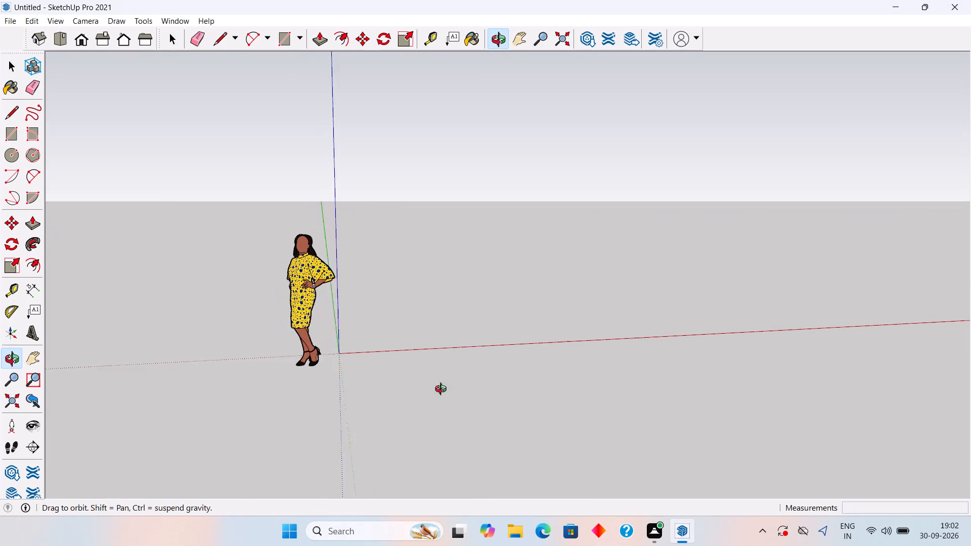
pyautogui.moveTo(443, 390); pyautogui.dragTo(444, 365, button='middle')
pyautogui.scroll(-1, 444, 365)
pyautogui.scroll(4, 494, 282)
pyautogui.moveTo(496, 289); pyautogui.dragTo(499, 335, button='middle')
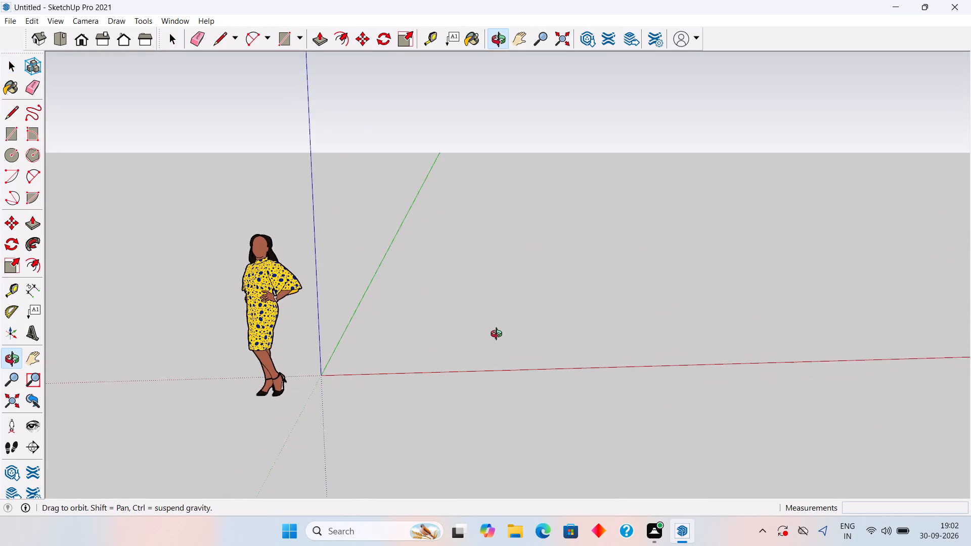
pyautogui.moveTo(499, 335); pyautogui.dragTo(505, 352, button='middle')
pyautogui.scroll(-4, 510, 342)
pyautogui.scroll(4, 702, 214)
pyautogui.scroll(1, 743, 221)
pyautogui.moveTo(738, 231); pyautogui.dragTo(740, 260, button='middle')
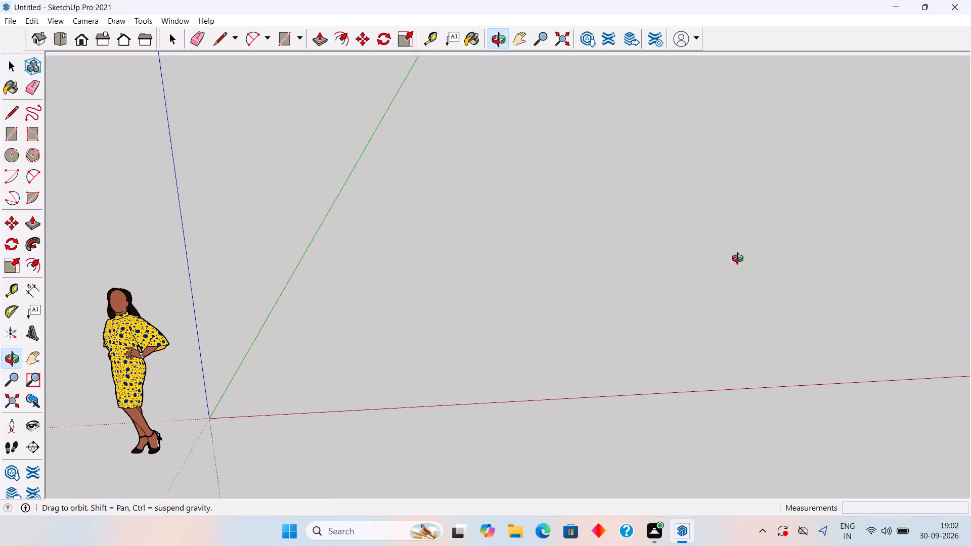
pyautogui.moveTo(740, 260); pyautogui.dragTo(741, 276, button='middle')
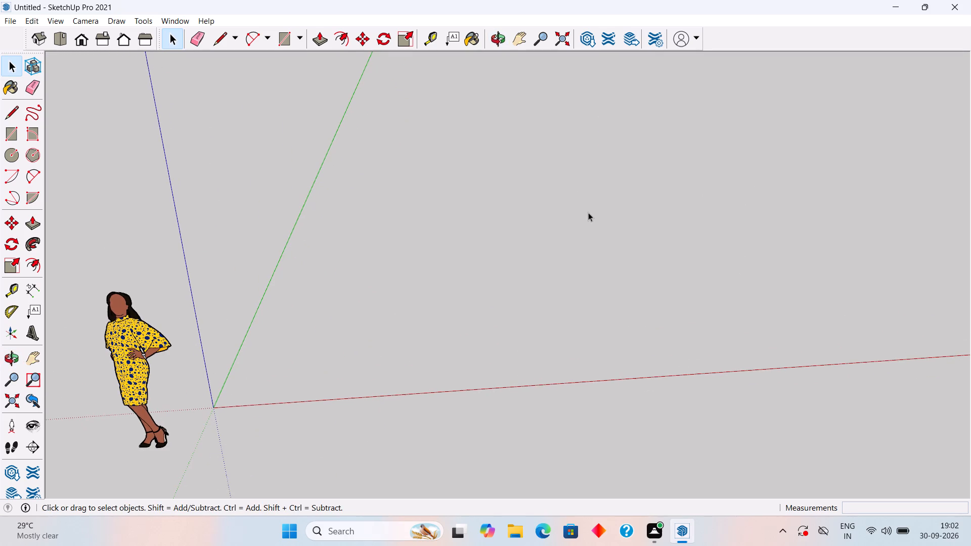
pyautogui.moveTo(588, 212); pyautogui.dragTo(610, 207, button='middle')
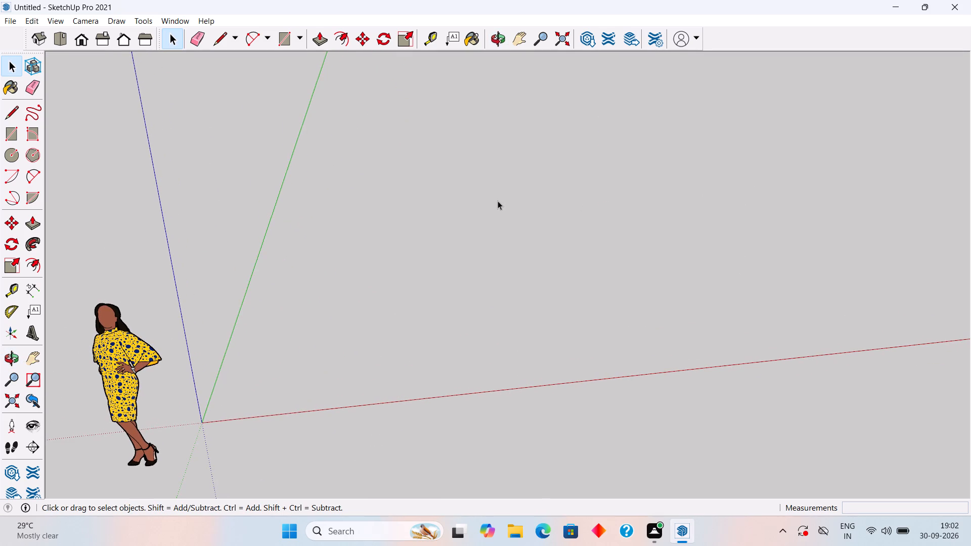
pyautogui.scroll(1, 498, 201)
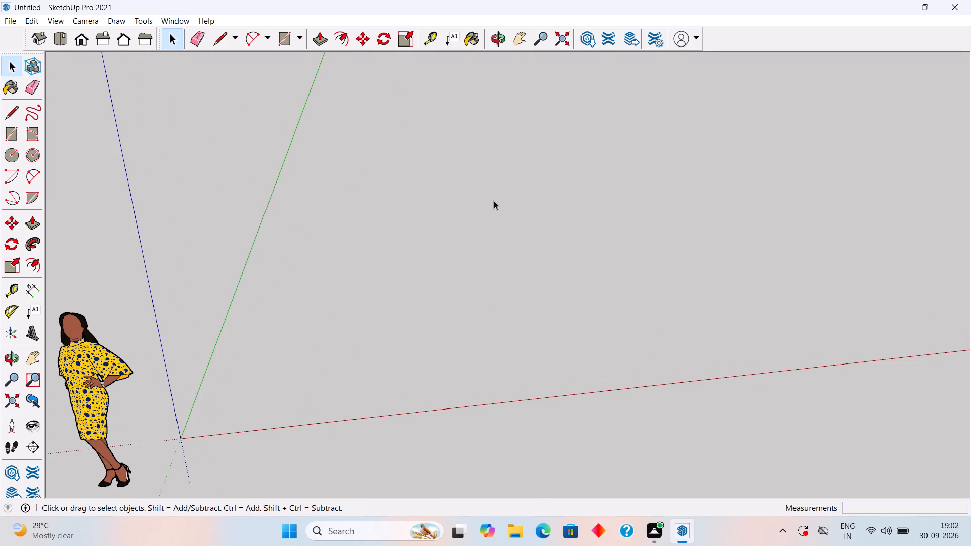
pyautogui.press('r')
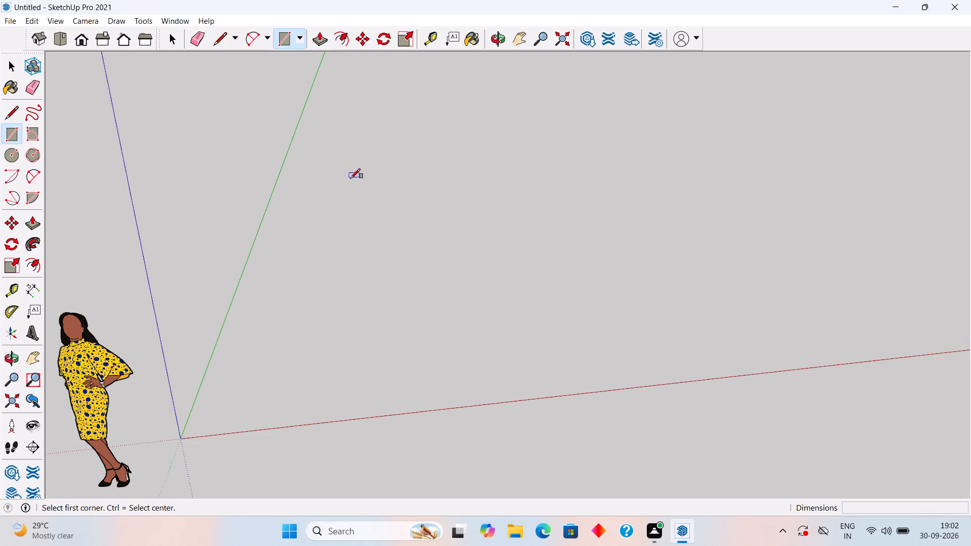
pyautogui.click(350, 178)
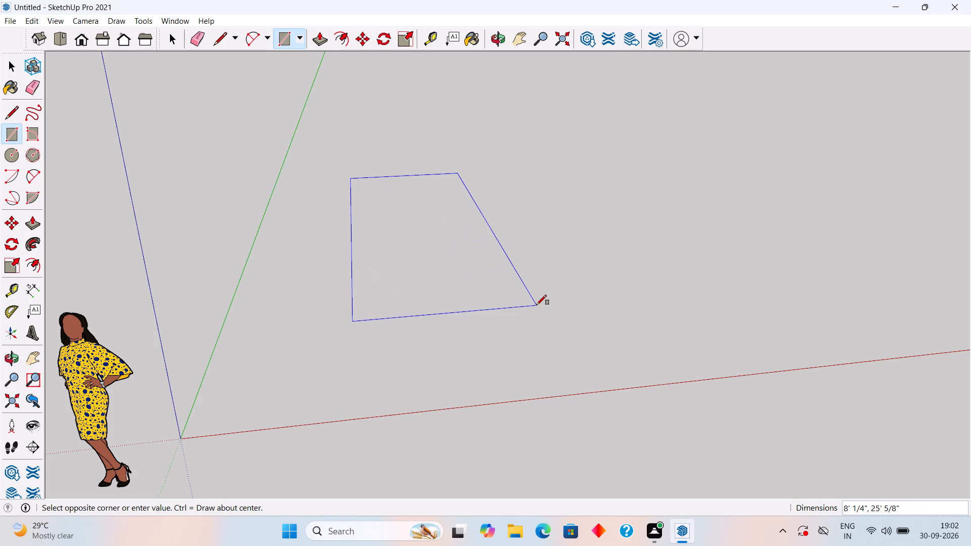
pyautogui.write('32')
pyautogui.press("'")
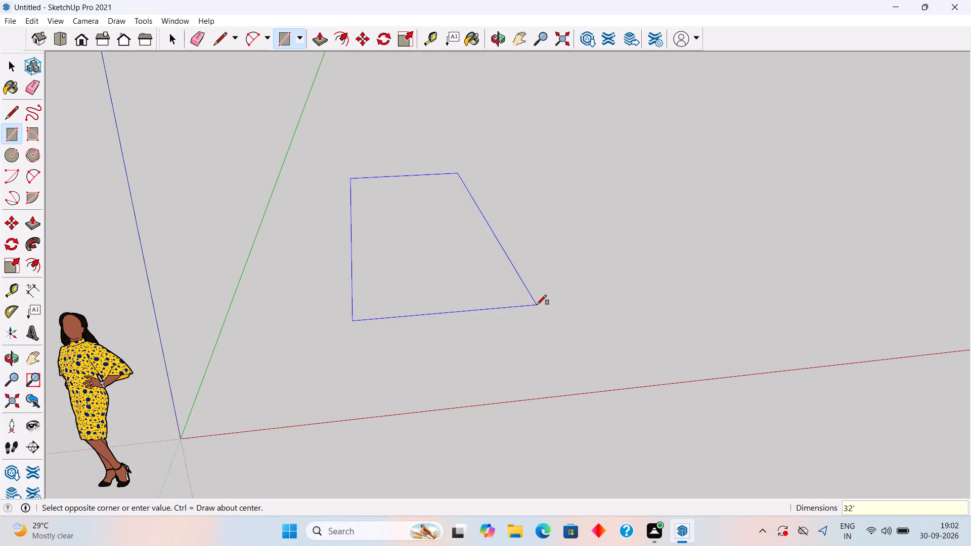
pyautogui.write(",32'")
pyautogui.press('Return')
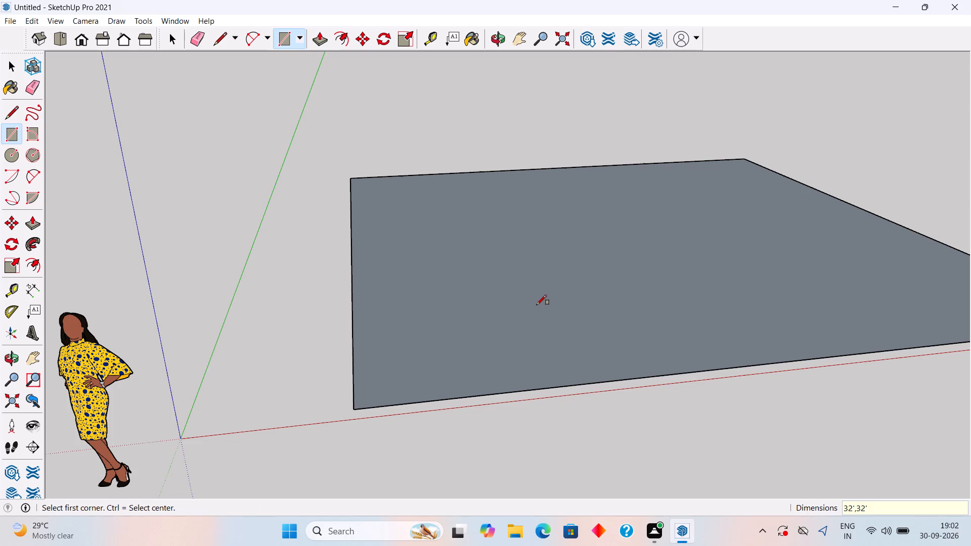
pyautogui.press('space')
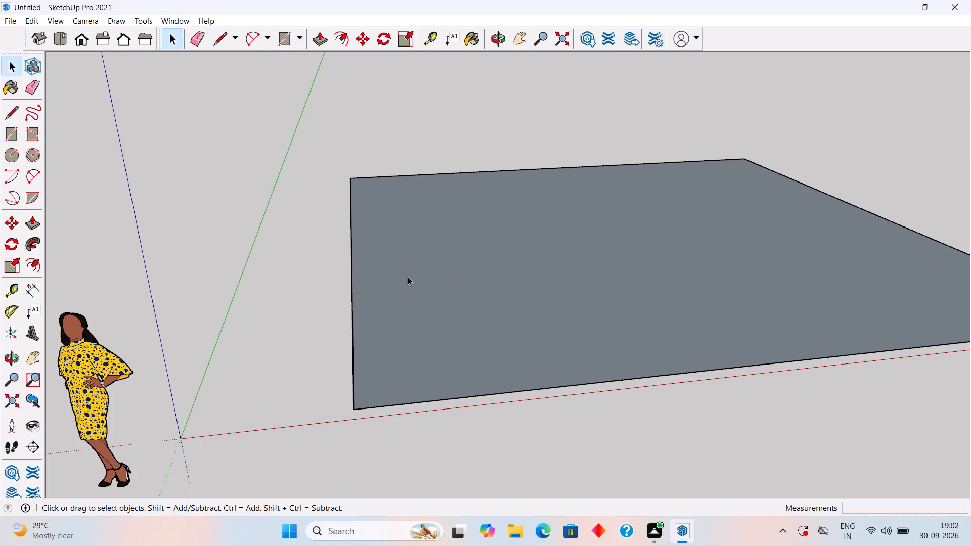
# Extrude the square face upward 2' with Push/Pull to form a slab.
pyautogui.scroll(-6, 408, 277)
pyautogui.moveTo(505, 271); pyautogui.dragTo(405, 324, button='middle')
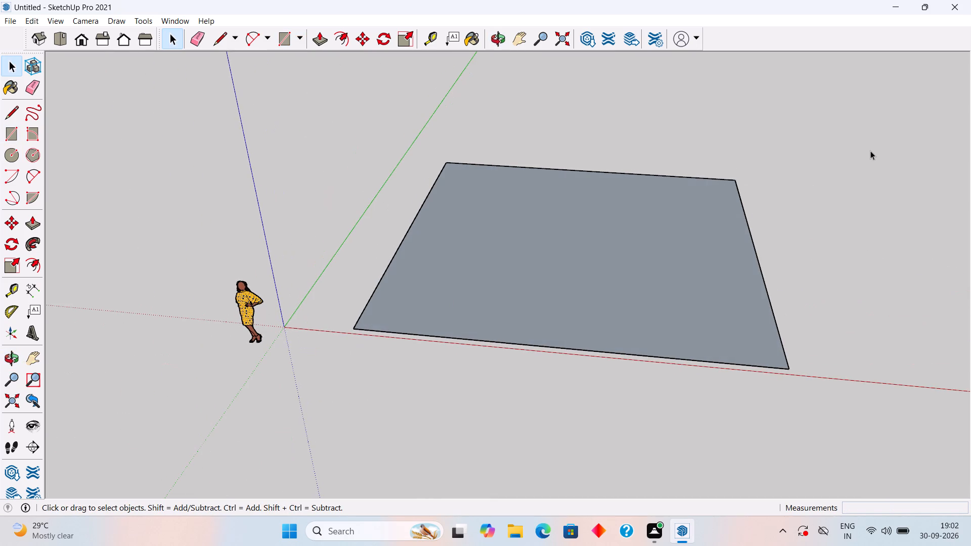
pyautogui.scroll(-1, 764, 221)
pyautogui.moveTo(770, 224); pyautogui.dragTo(793, 214, button='middle')
pyautogui.scroll(1, 793, 214)
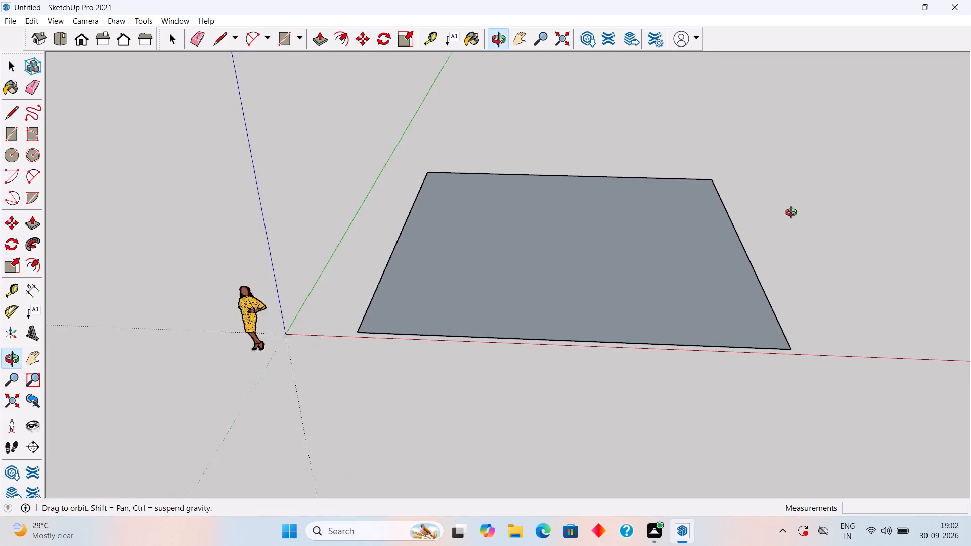
pyautogui.moveTo(793, 214); pyautogui.dragTo(794, 213, button='middle')
pyautogui.scroll(1, 793, 214)
pyautogui.moveTo(695, 202); pyautogui.dragTo(724, 204, button='middle')
pyautogui.scroll(1, 724, 204)
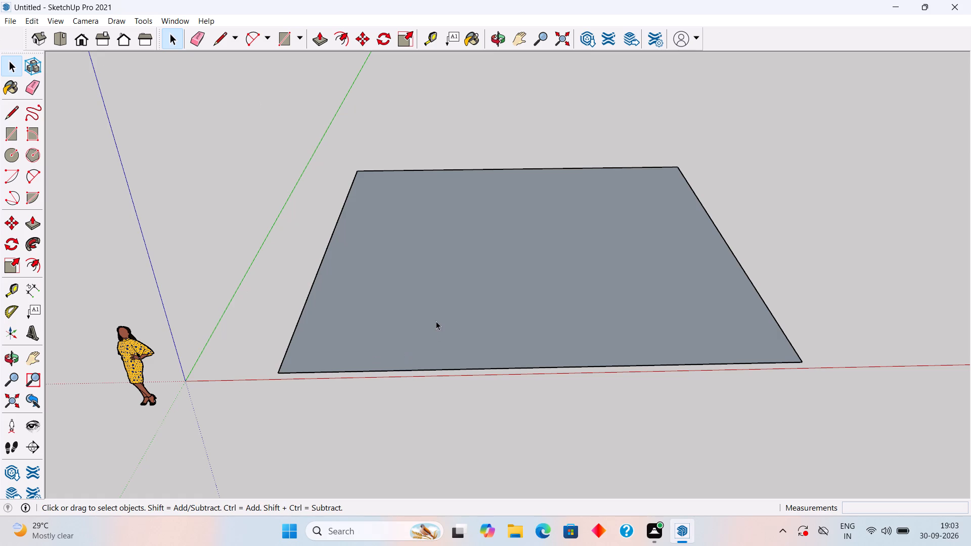
pyautogui.scroll(2, 436, 320)
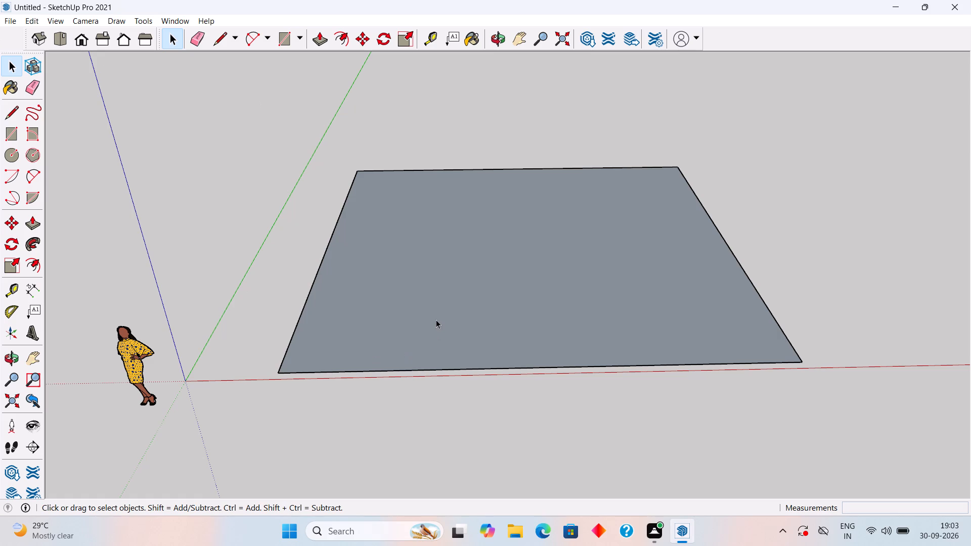
pyautogui.press('p')
pyautogui.click(436, 320)
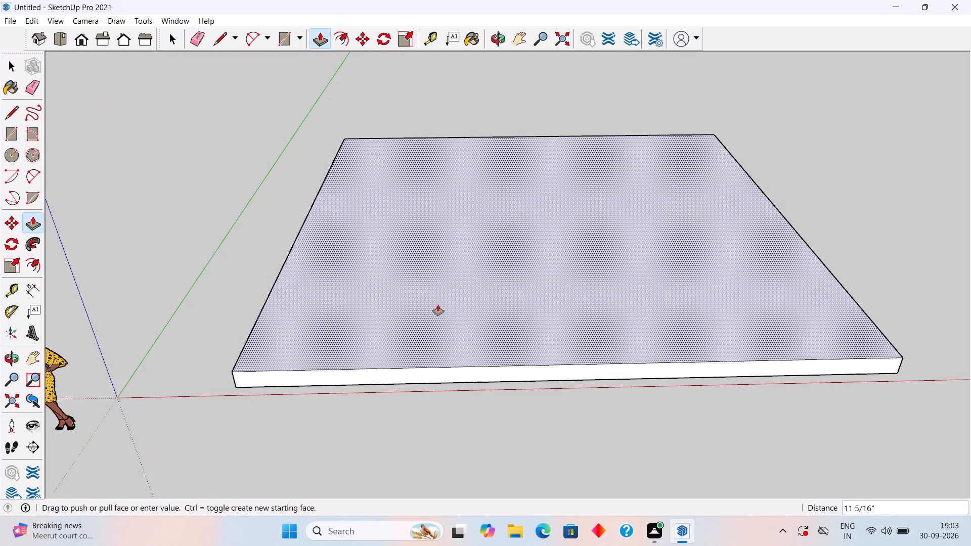
pyautogui.press('2')
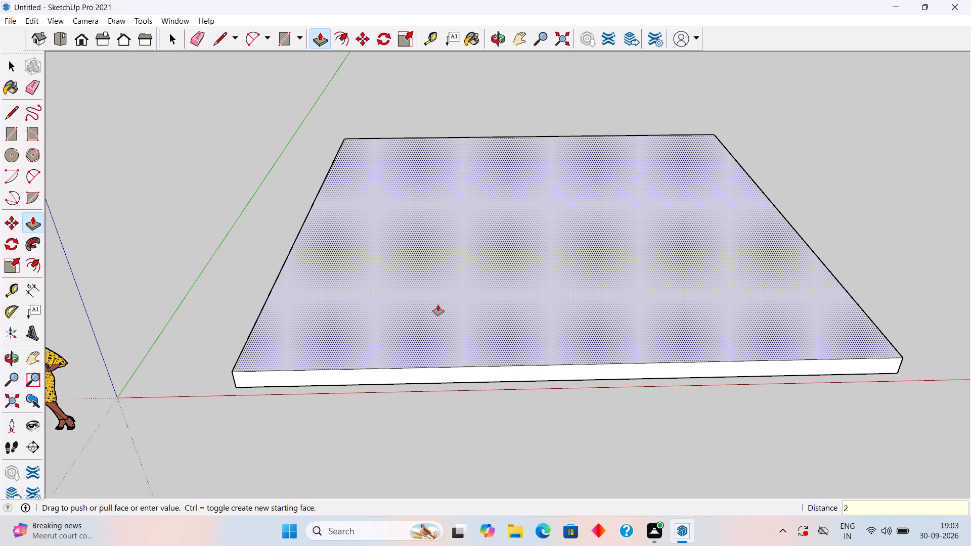
pyautogui.press("'")
pyautogui.press('Return')
pyautogui.press('space')
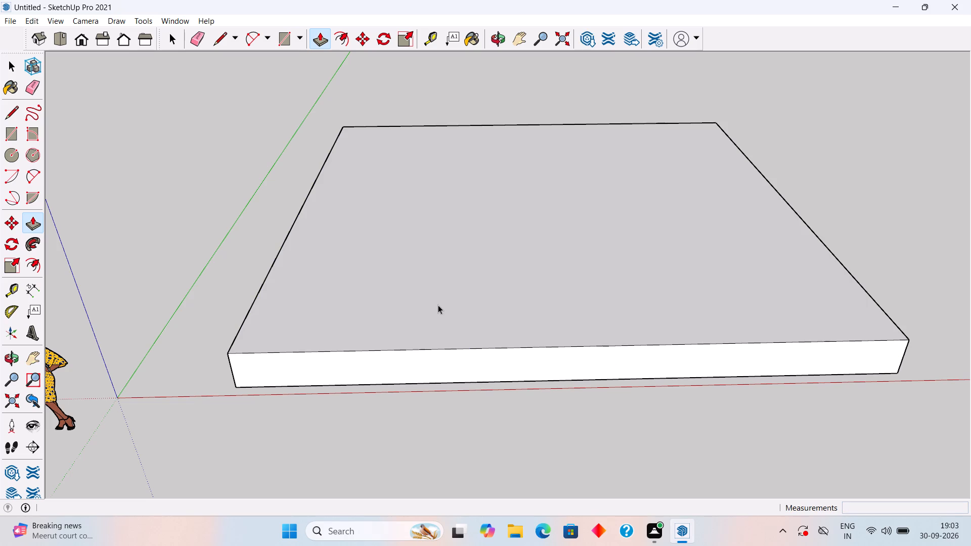
# Select the whole slab with all its faces and edges and make it a group.
pyautogui.moveTo(426, 301); pyautogui.dragTo(412, 275, button='middle')
pyautogui.tripleClick(414, 272)
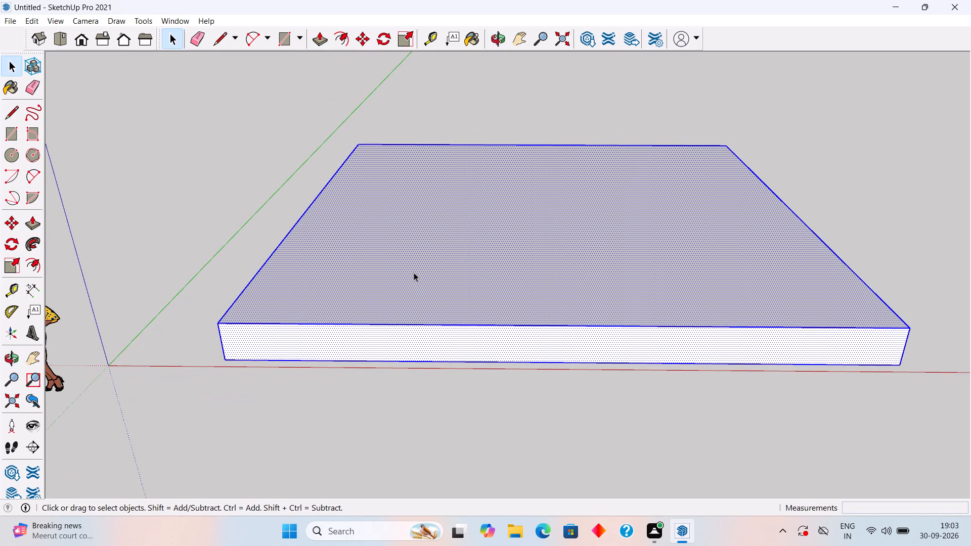
pyautogui.rightClick(414, 272)
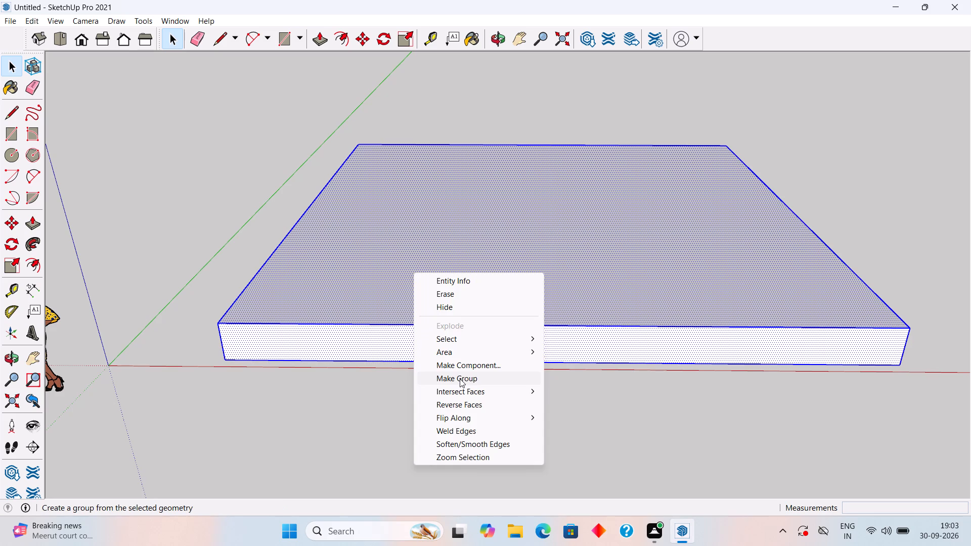
pyautogui.click(460, 379)
# Move the slab group 2' straight down along the blue axis, using its top front corner as the reference point.
pyautogui.scroll(-3, 756, 322)
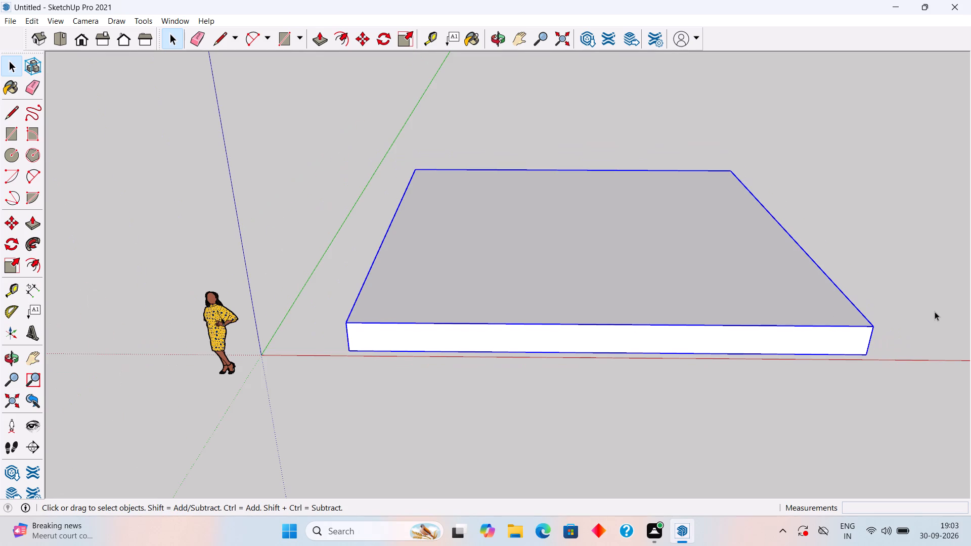
pyautogui.scroll(4, 935, 311)
pyautogui.press('m')
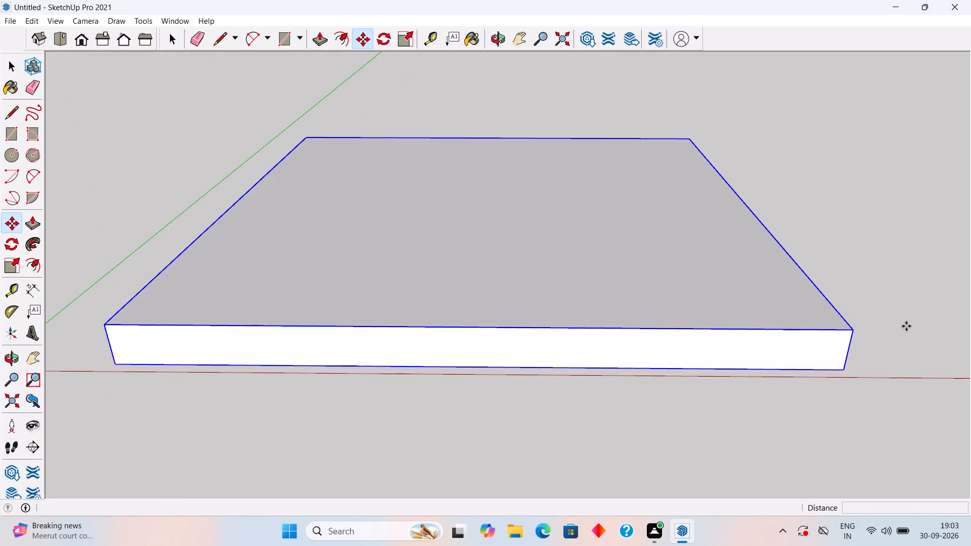
pyautogui.click(853, 329)
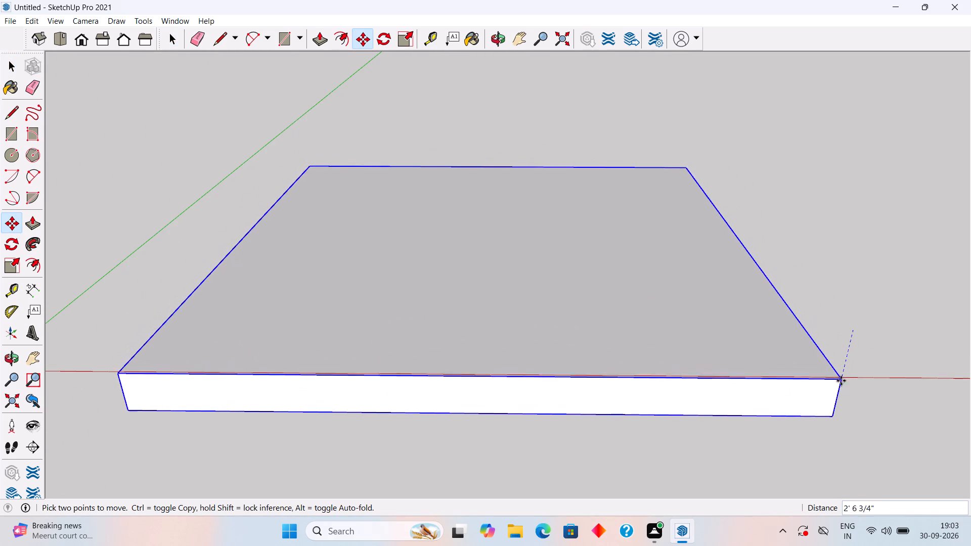
pyautogui.write("2'")
pyautogui.press('Return')
pyautogui.scroll(-3, 834, 394)
pyautogui.moveTo(795, 393); pyautogui.dragTo(771, 453, button='middle')
pyautogui.scroll(-1, 804, 244)
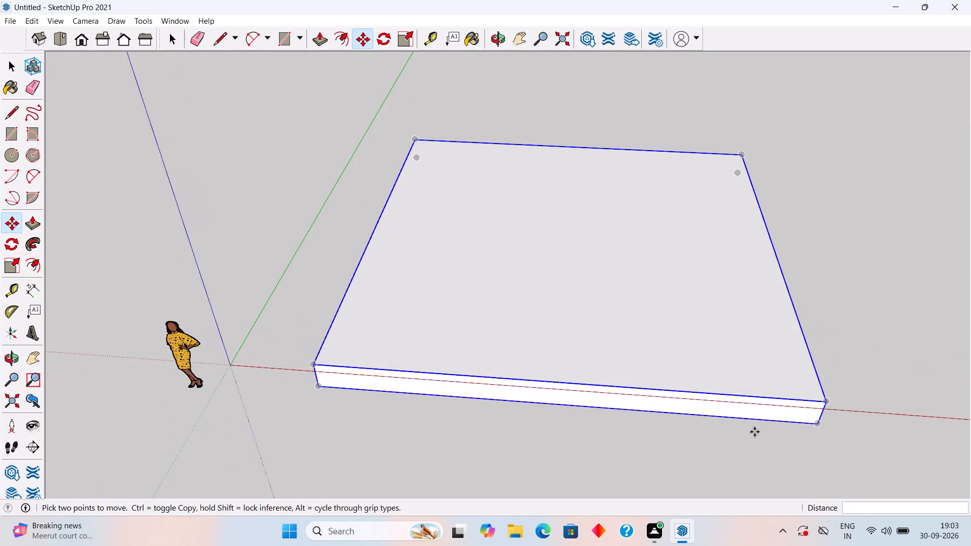
pyautogui.scroll(3, 745, 421)
pyautogui.moveTo(745, 421); pyautogui.dragTo(781, 404, button='middle')
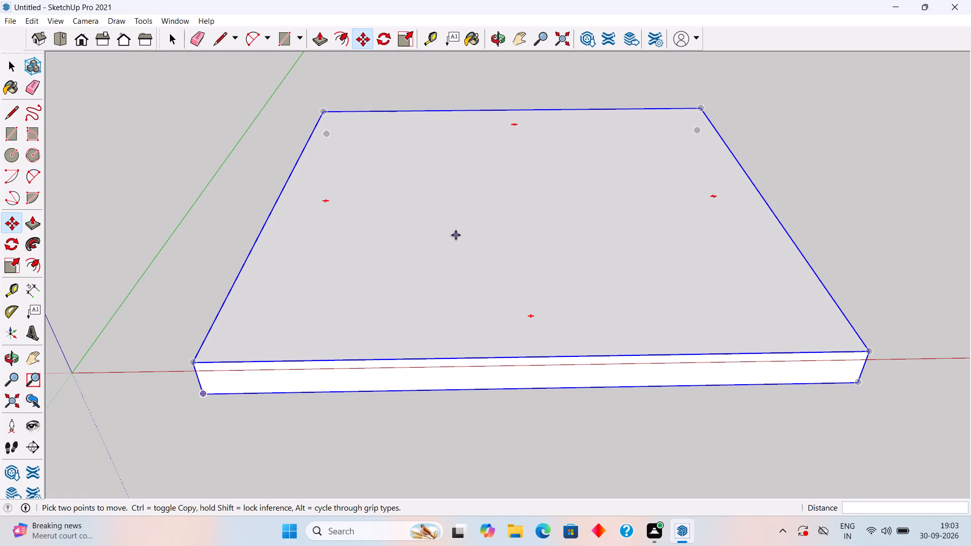
pyautogui.press('space')
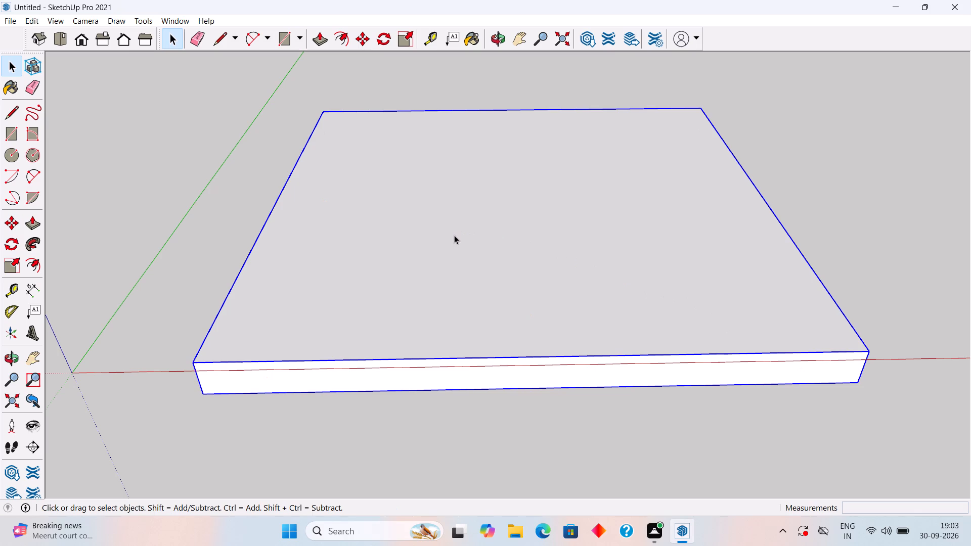
# Place a guide line 9" inside the slab's top edge that runs parallel to the green axis nearest the figure.
pyautogui.scroll(1, 583, 162)
pyautogui.scroll(-2, 583, 162)
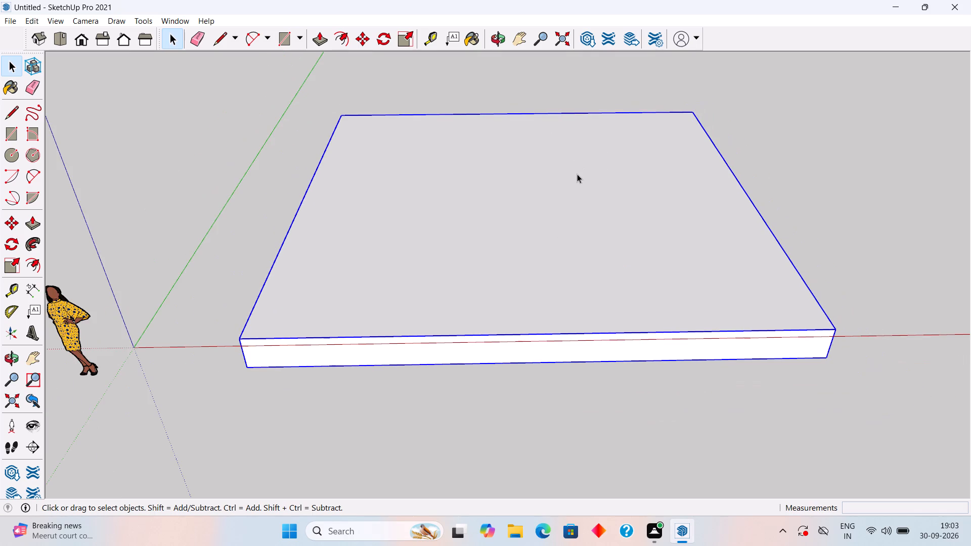
pyautogui.scroll(-1, 577, 174)
pyautogui.scroll(3, 577, 174)
pyautogui.moveTo(577, 174); pyautogui.dragTo(596, 166, button='middle')
pyautogui.middleClick(594, 168)
pyautogui.scroll(-3, 593, 169)
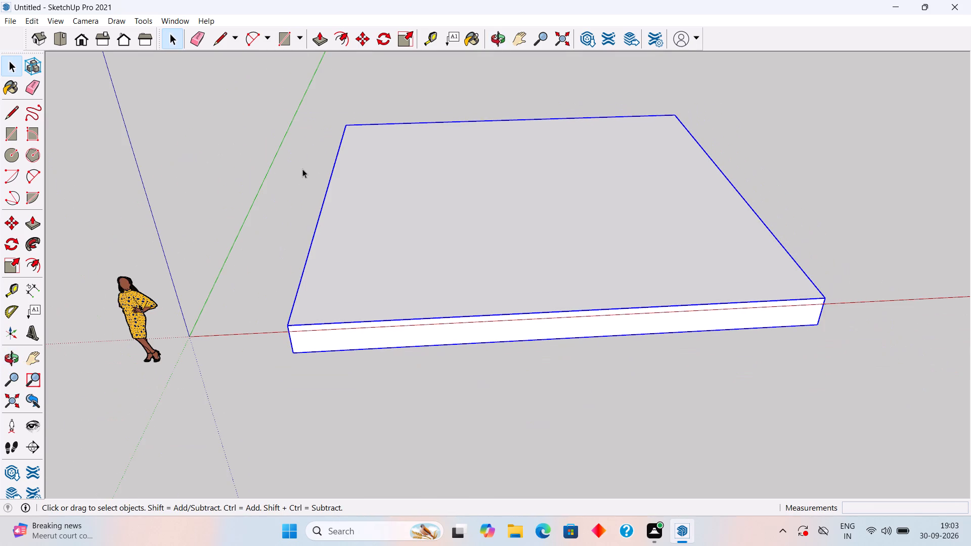
pyautogui.click(307, 171)
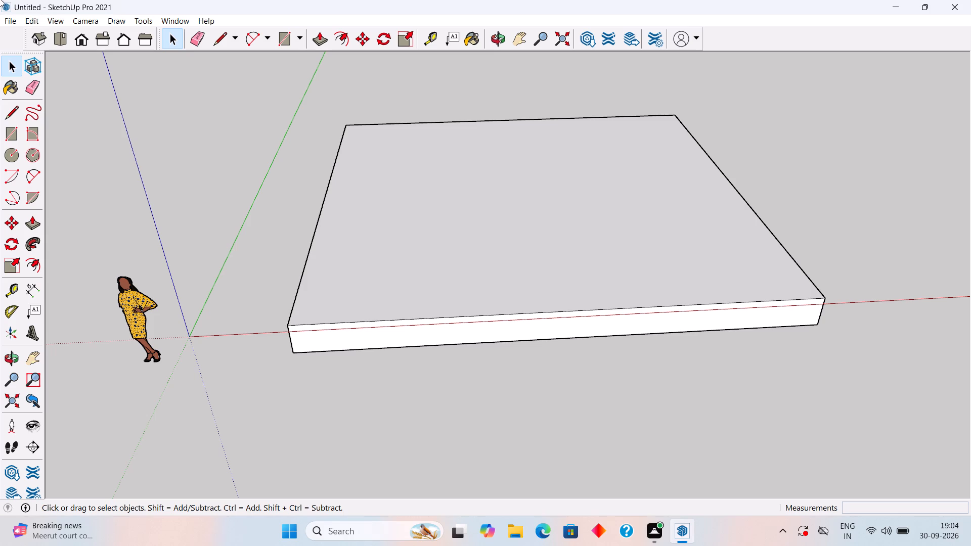
pyautogui.press('t')
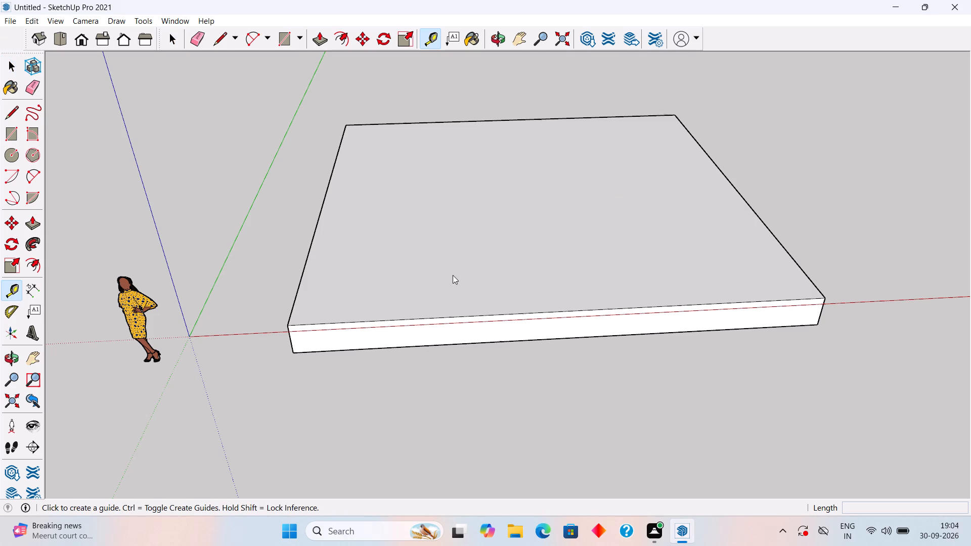
pyautogui.click(324, 208)
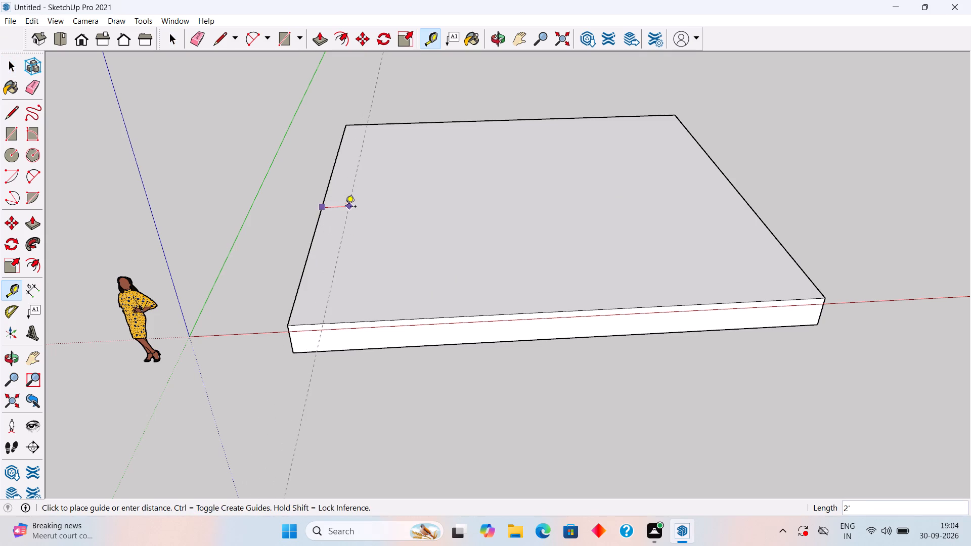
pyautogui.press('9')
pyautogui.hotkey('shift', '"')
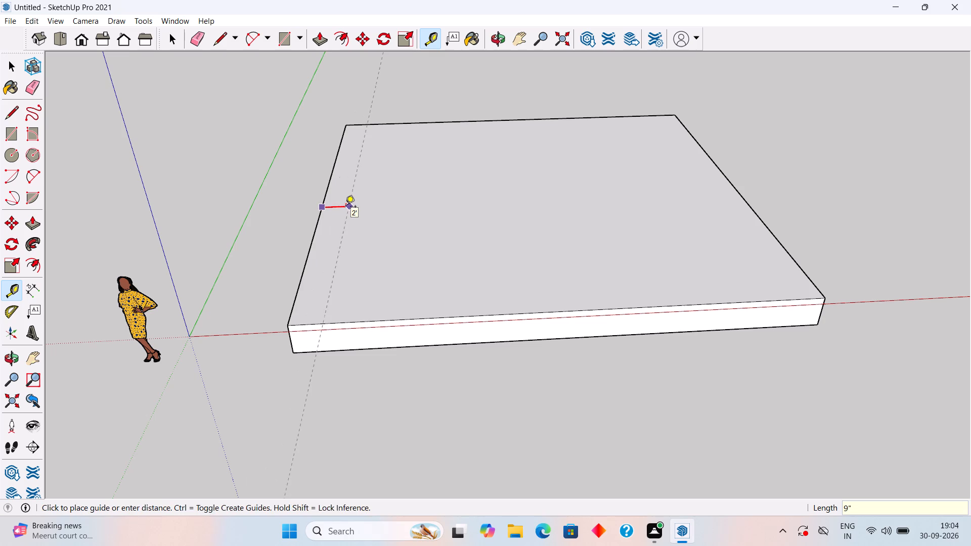
pyautogui.press('Return')
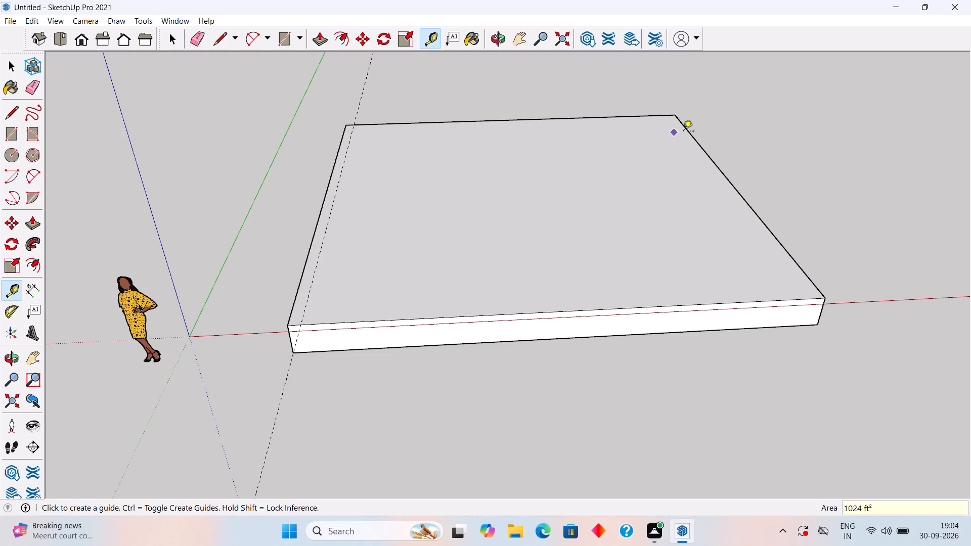
# Place guide lines 9" inside the three remaining top edges of the slab.
pyautogui.click(705, 147)
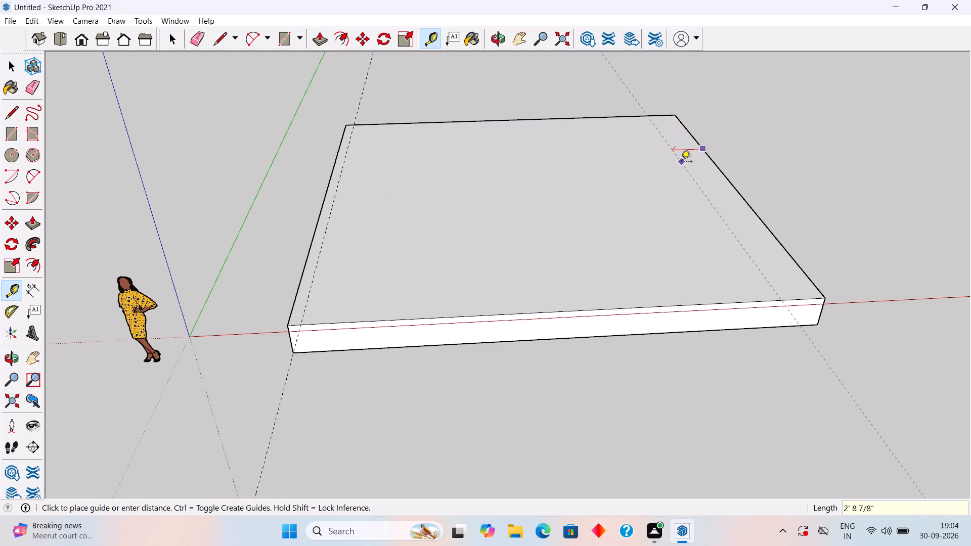
pyautogui.write('9"')
pyautogui.press('Return')
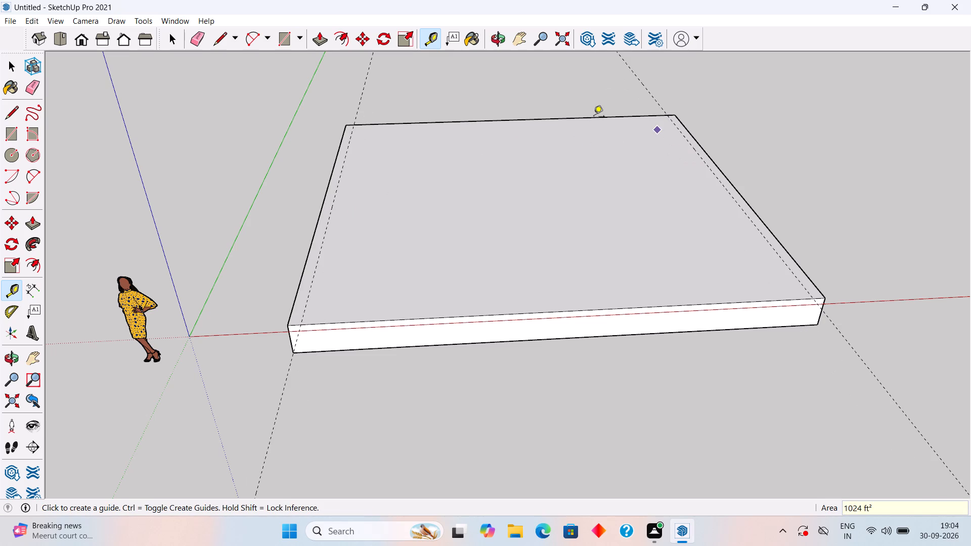
pyautogui.click(593, 118)
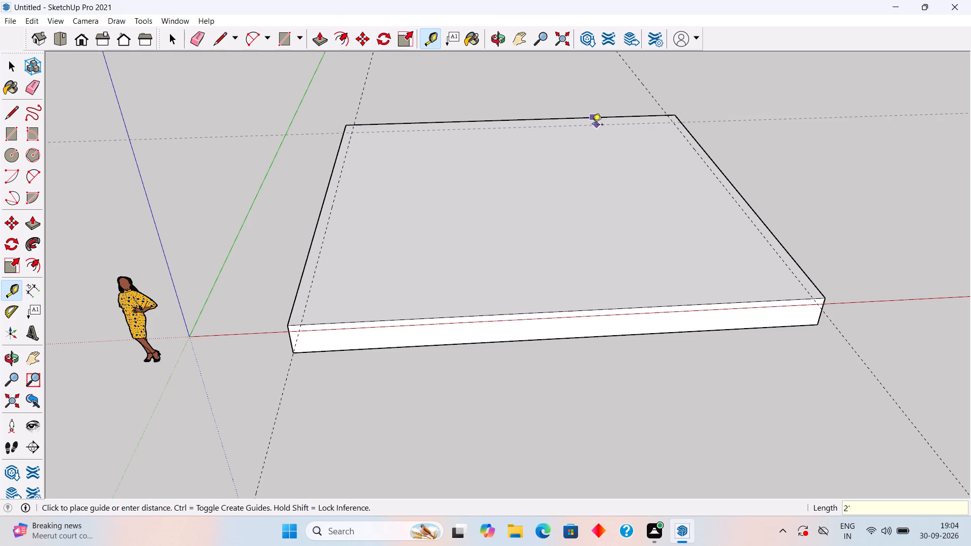
pyautogui.write('9"')
pyautogui.press('Return')
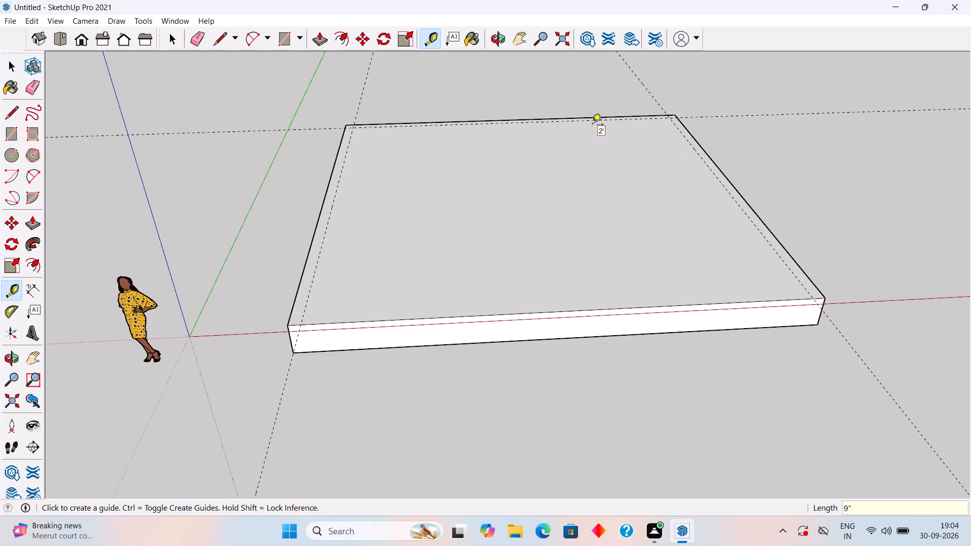
pyautogui.click(545, 311)
pyautogui.press('9')
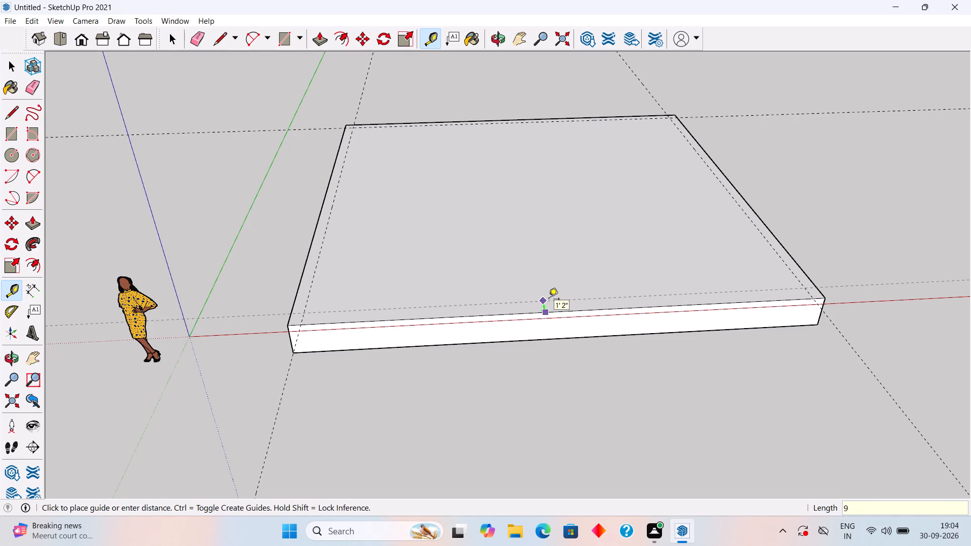
pyautogui.hotkey('shift', '"')
pyautogui.press('Return')
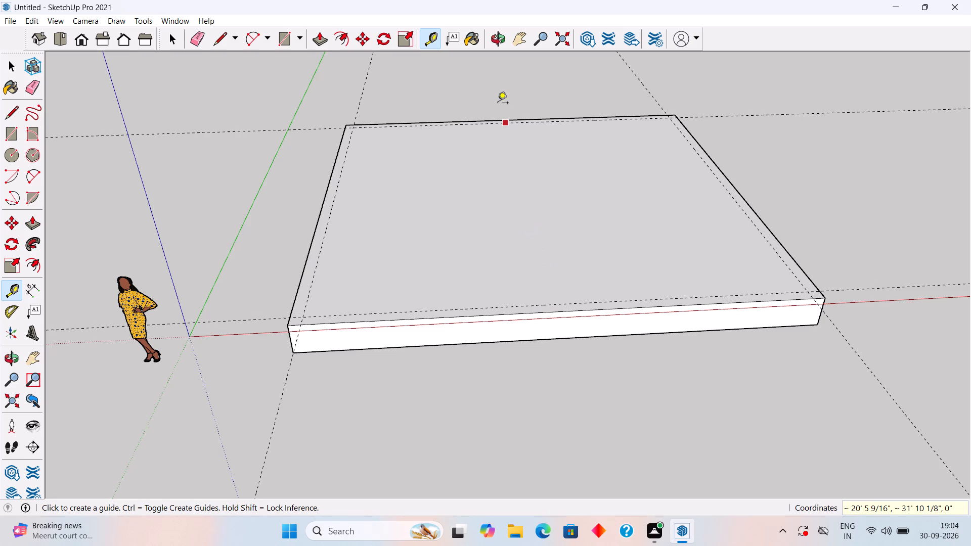
# Place two guide lines crossing at the centre of the slab's top, one parallel to each slab direction, using the edge midpoints.
pyautogui.click(319, 218)
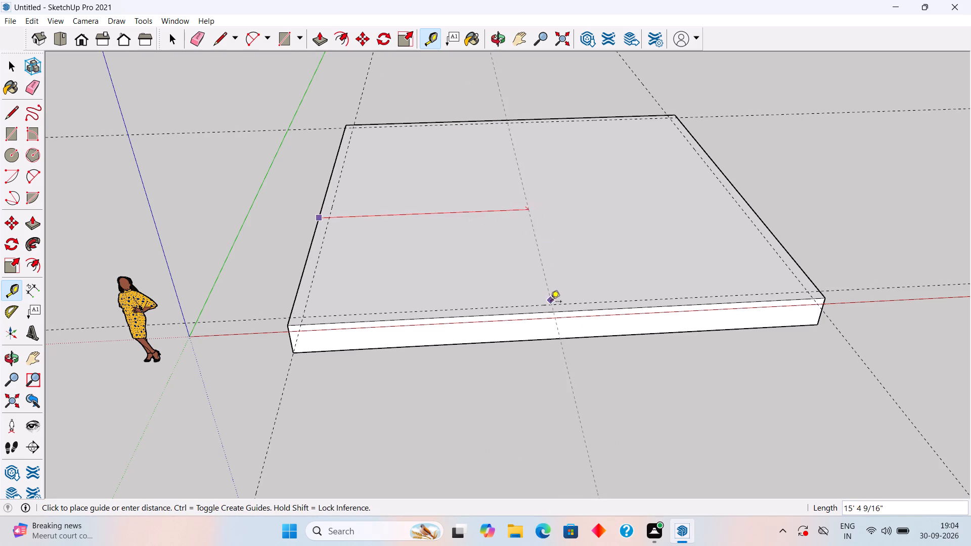
pyautogui.click(567, 313)
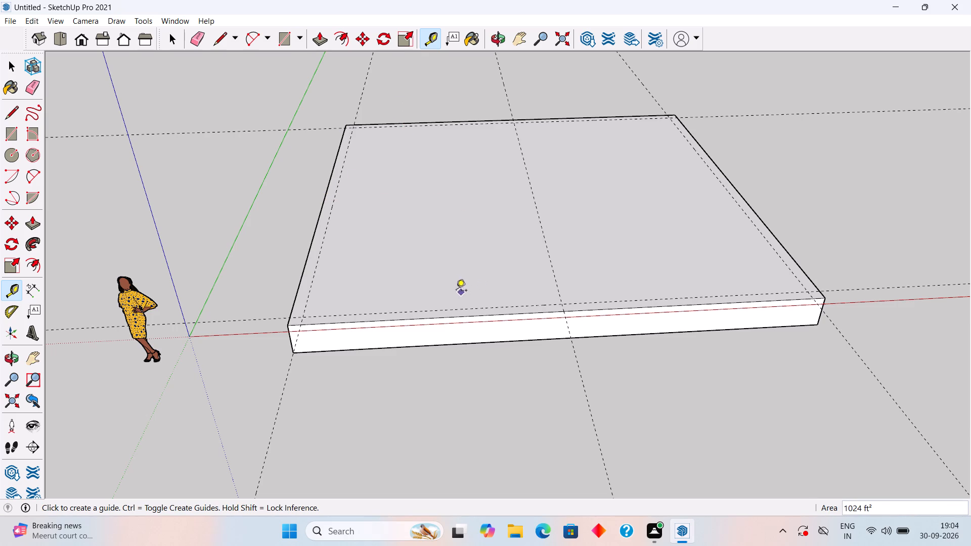
pyautogui.click(353, 323)
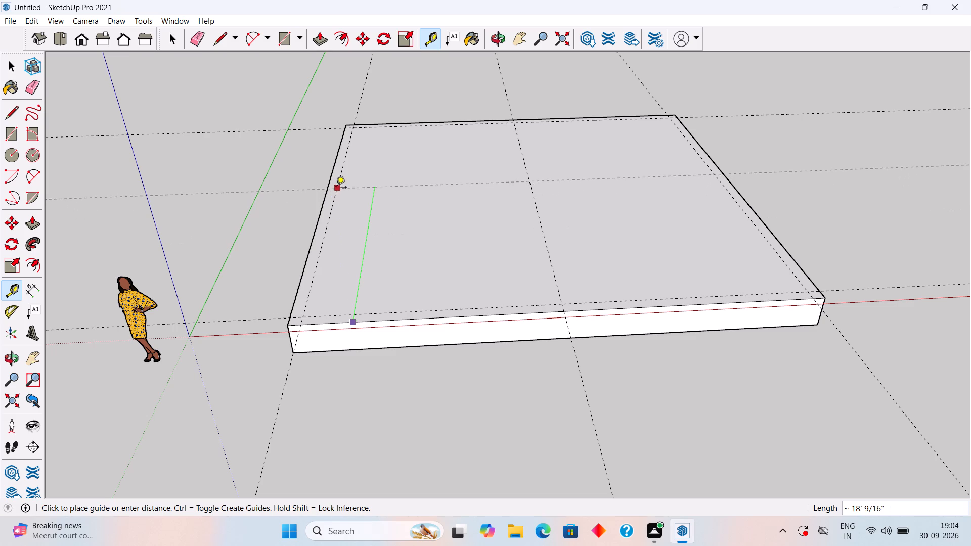
pyautogui.click(353, 197)
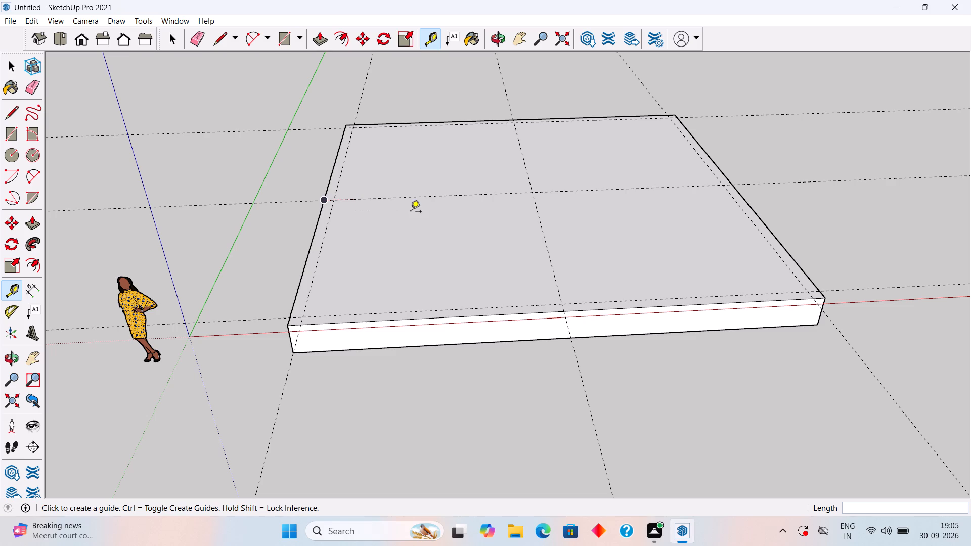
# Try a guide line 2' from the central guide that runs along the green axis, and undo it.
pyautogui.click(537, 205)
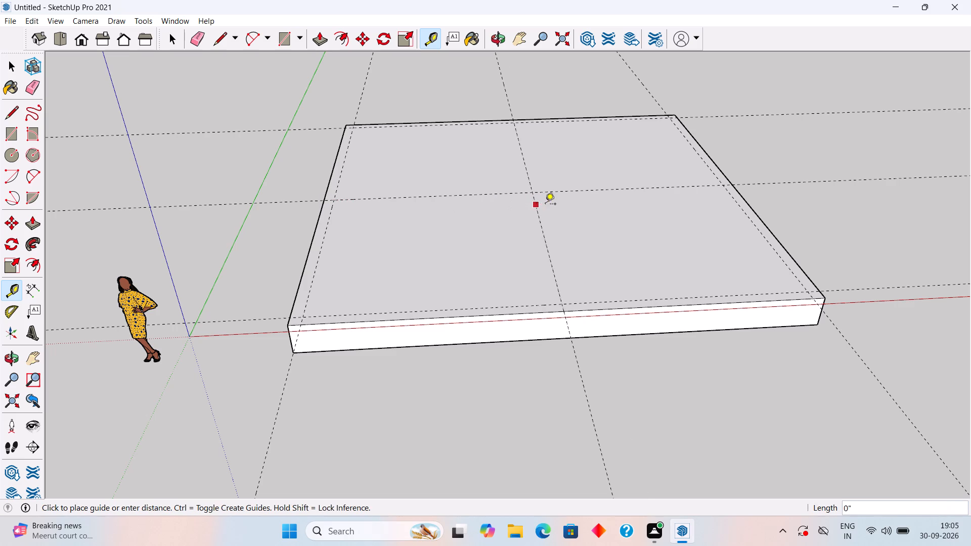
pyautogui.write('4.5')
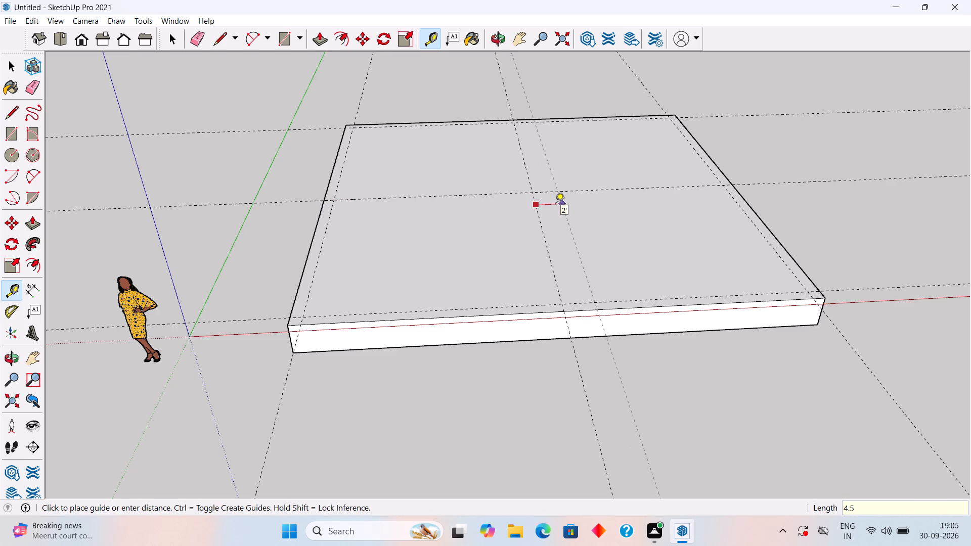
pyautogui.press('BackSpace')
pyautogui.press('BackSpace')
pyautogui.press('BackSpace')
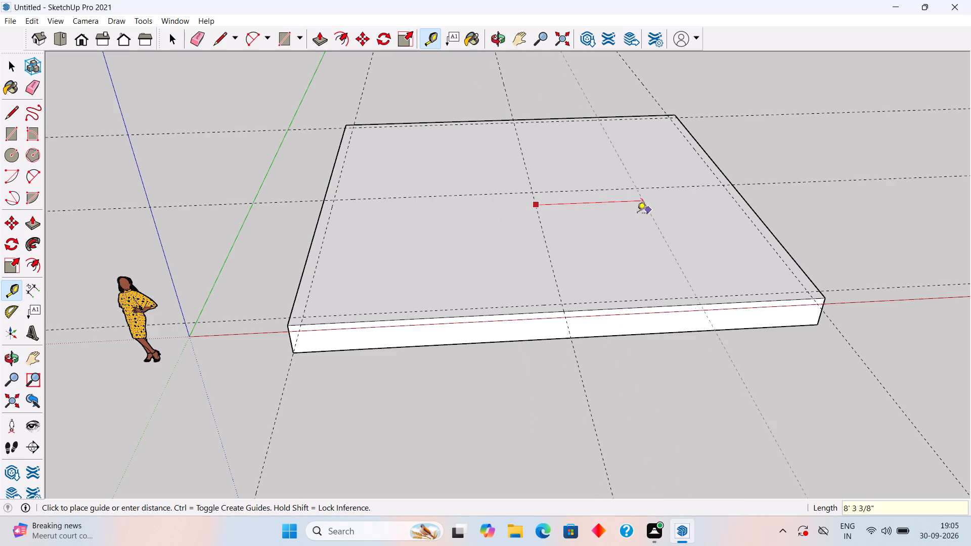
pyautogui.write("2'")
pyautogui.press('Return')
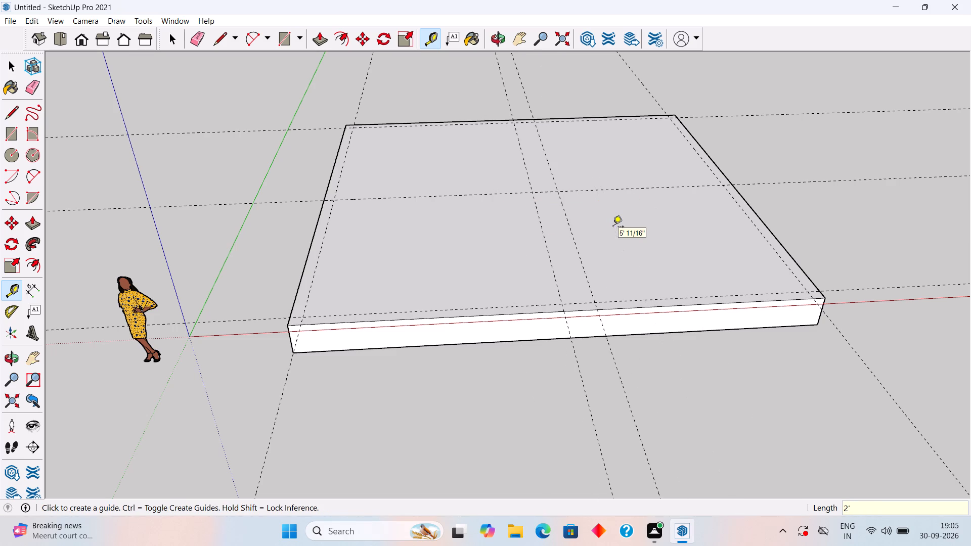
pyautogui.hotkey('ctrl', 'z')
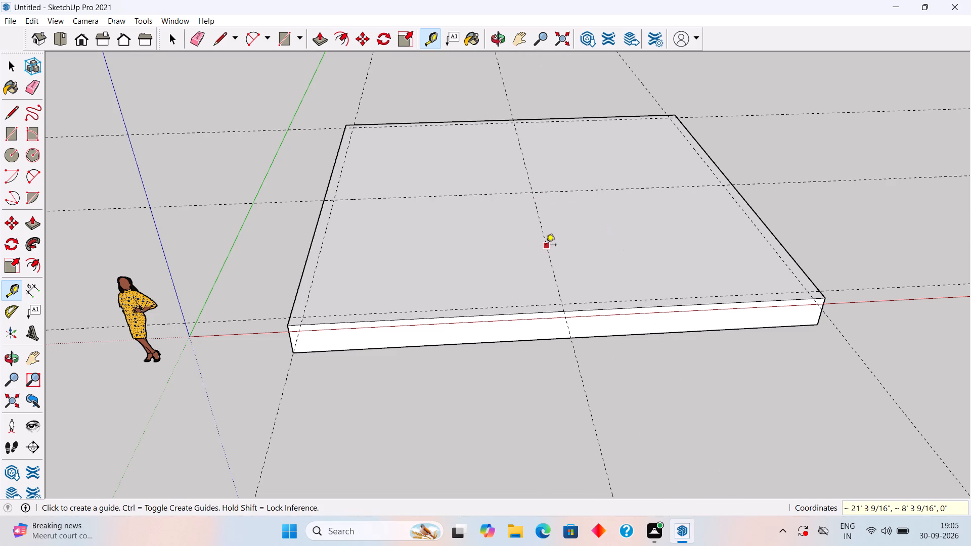
# Place guide lines 2" on each side of the central guide that runs along the green axis.
pyautogui.click(546, 245)
pyautogui.write('2"')
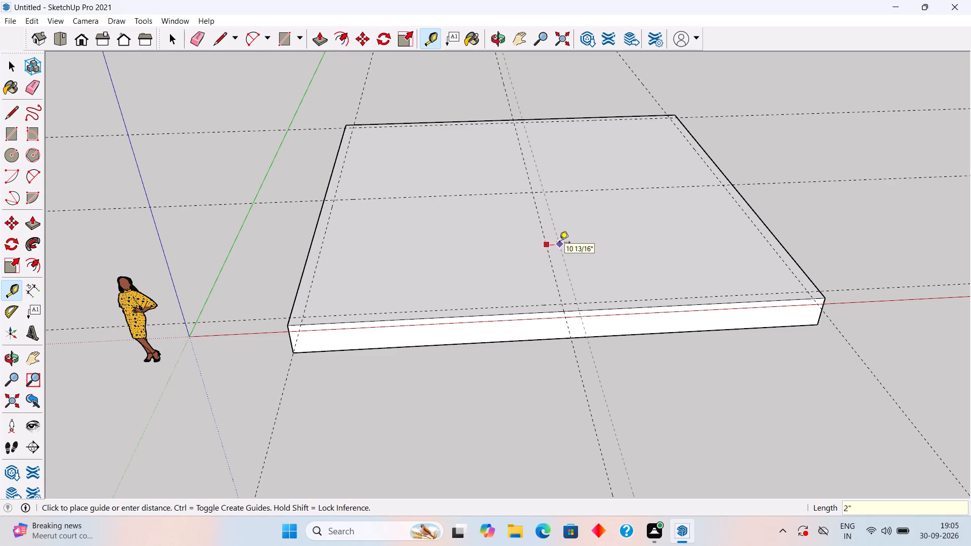
pyautogui.press('Return')
pyautogui.scroll(5, 559, 231)
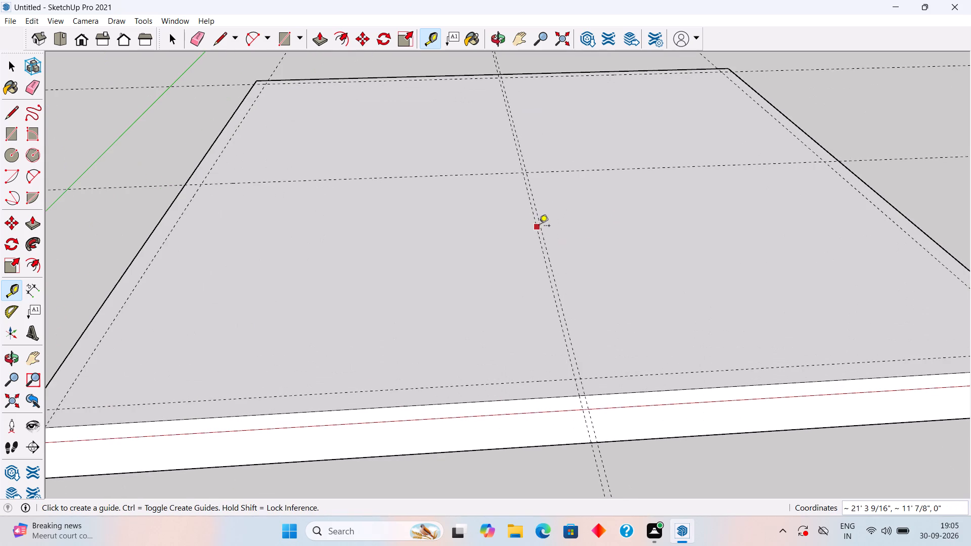
pyautogui.click(539, 226)
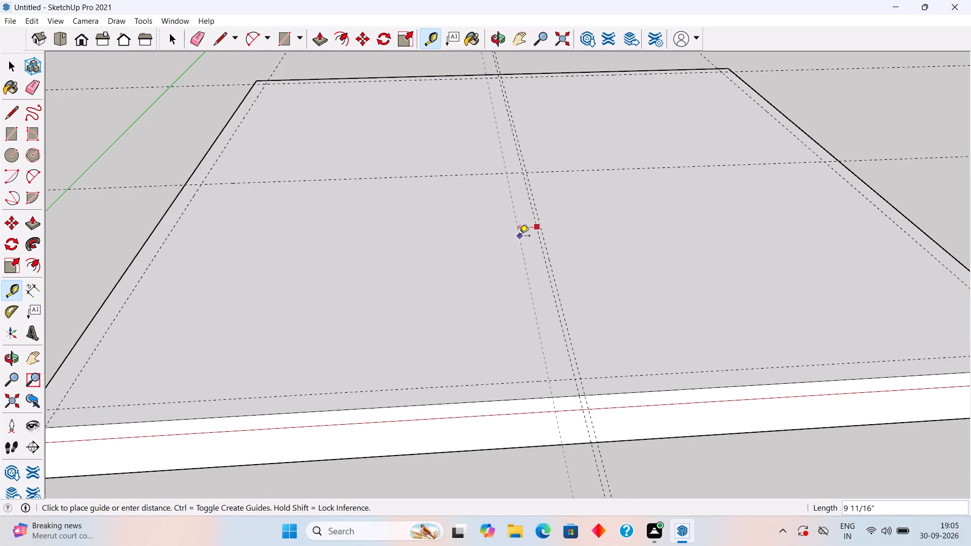
pyautogui.write('2"')
pyautogui.press('Return')
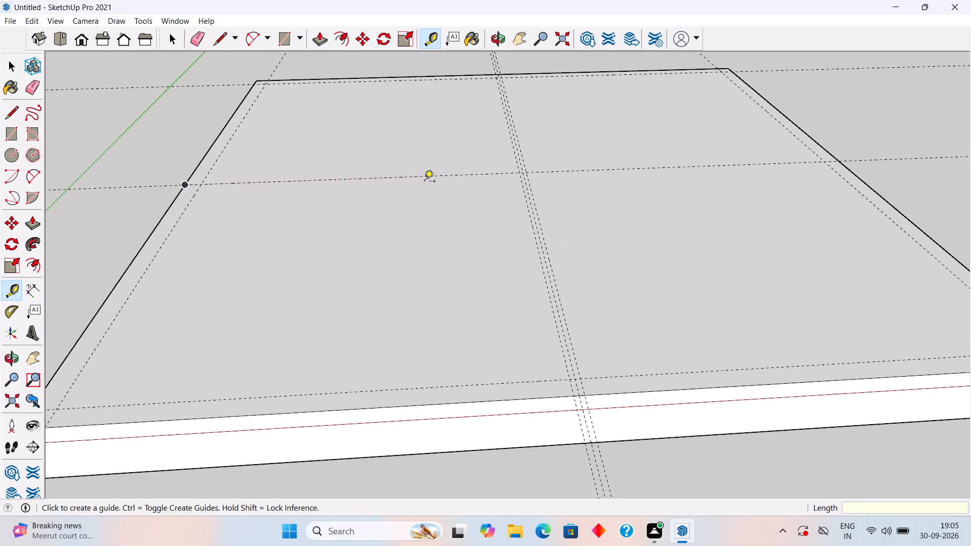
# Place guide lines 2" on each side of the central guide that runs along the red axis.
pyautogui.click(427, 174)
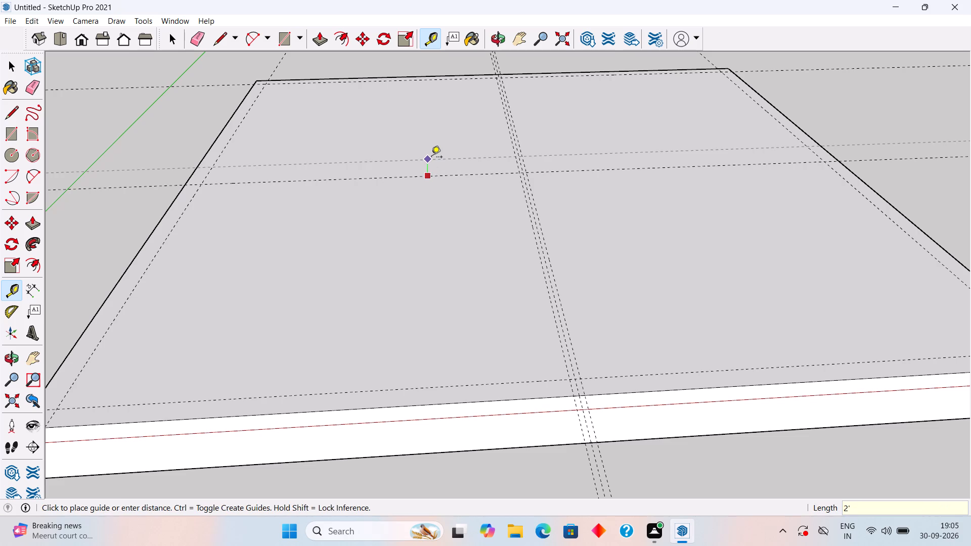
pyautogui.write('2"')
pyautogui.press('Return')
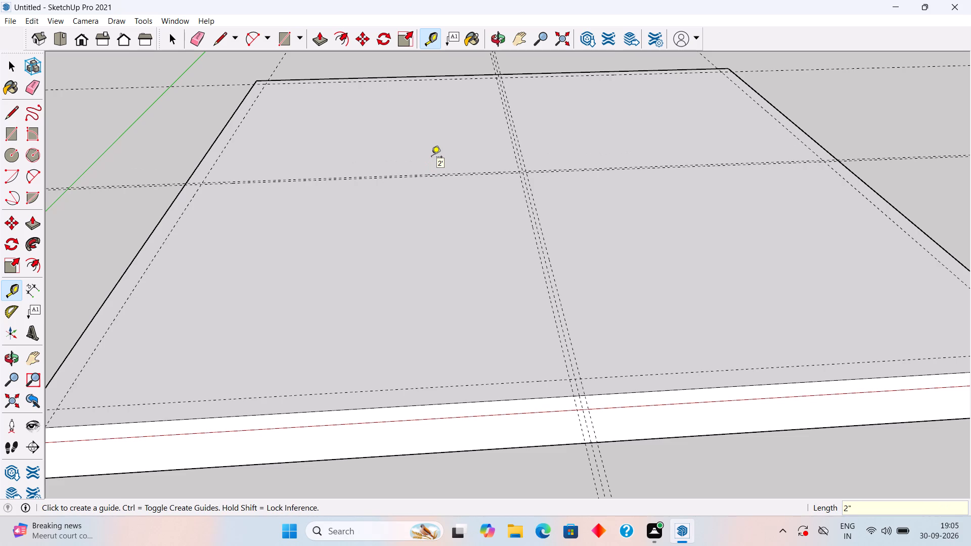
pyautogui.scroll(11, 456, 171)
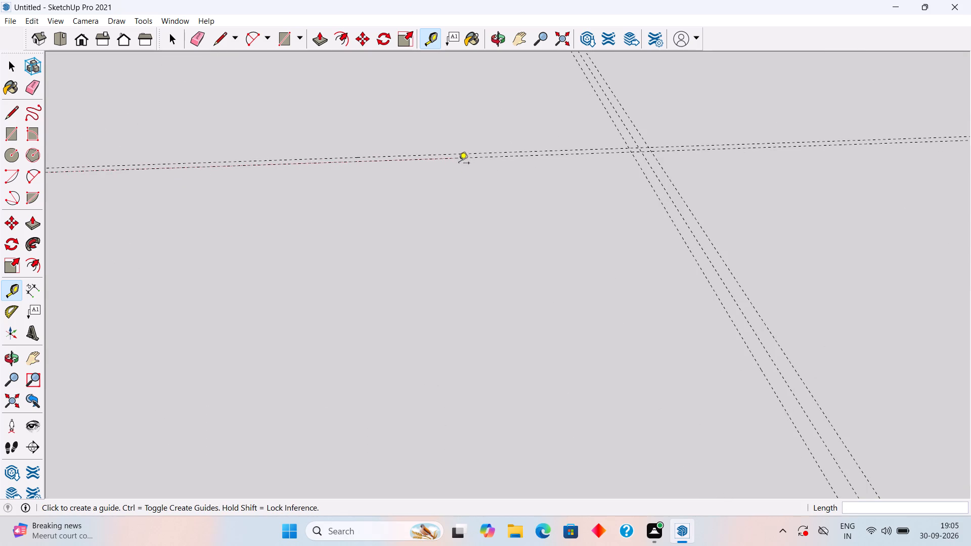
pyautogui.click(461, 159)
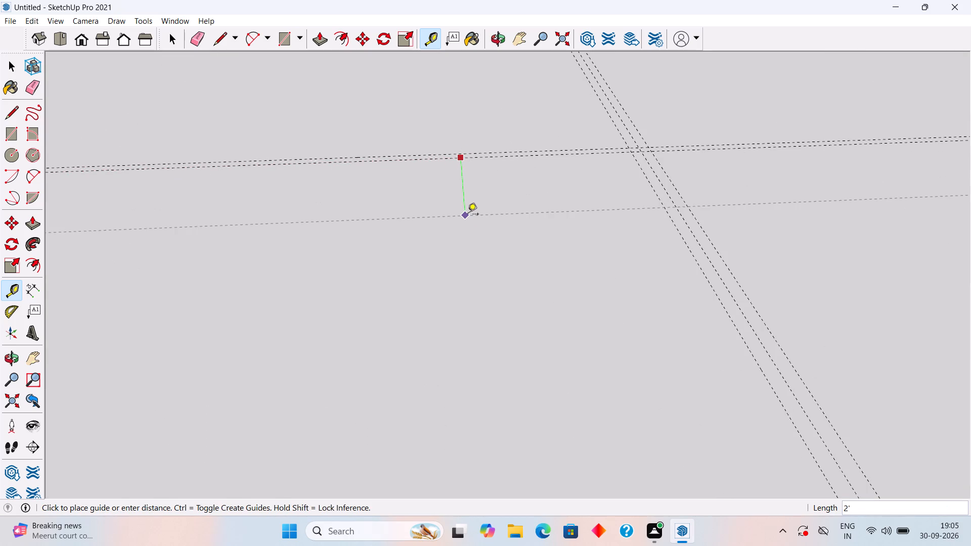
pyautogui.write('2"')
pyautogui.press('Return')
pyautogui.press('space')
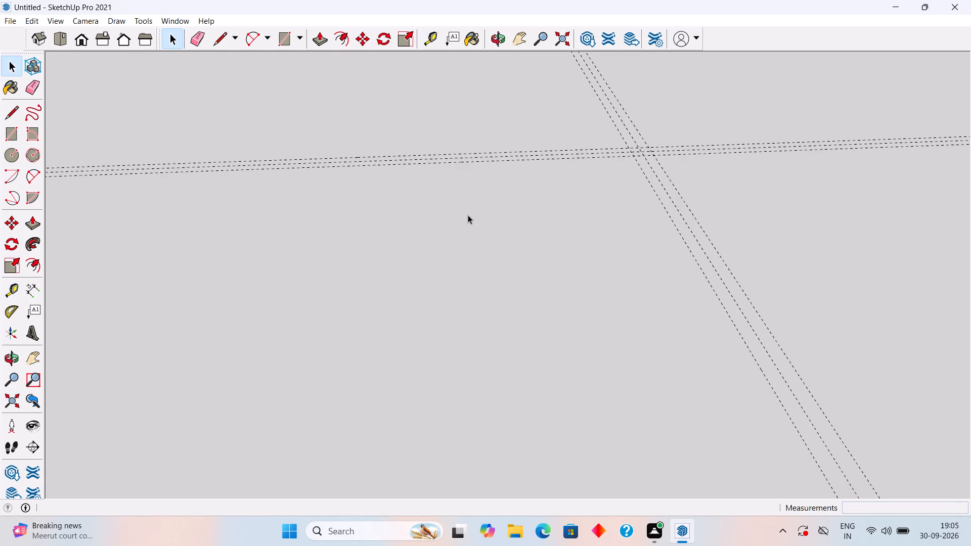
# Examine the complete guide layout on the slab from several viewing angles.
pyautogui.scroll(-18, 468, 215)
pyautogui.moveTo(477, 208); pyautogui.dragTo(482, 234, button='middle')
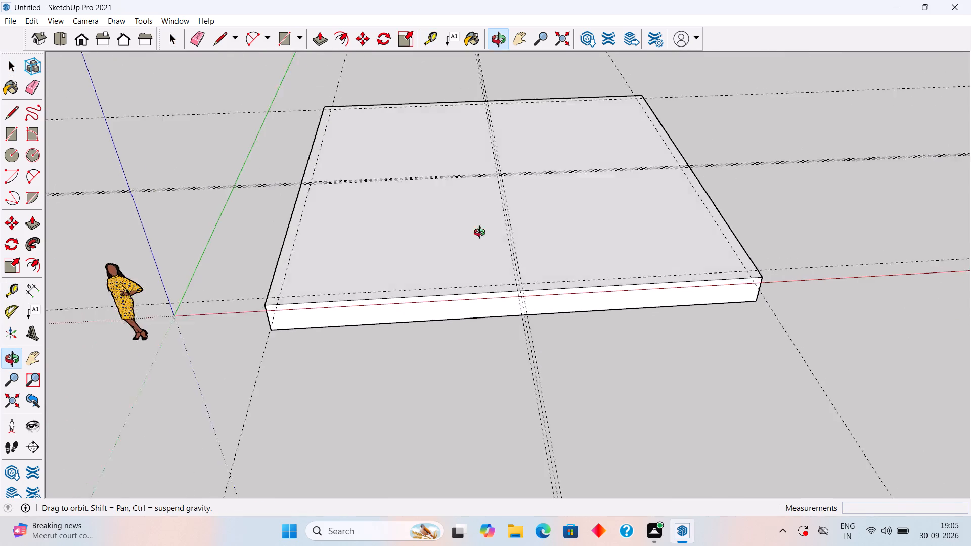
pyautogui.moveTo(482, 234); pyautogui.dragTo(498, 290, button='middle')
pyautogui.scroll(-2, 498, 290)
pyautogui.scroll(-1, 577, 67)
pyautogui.scroll(-4, 588, 118)
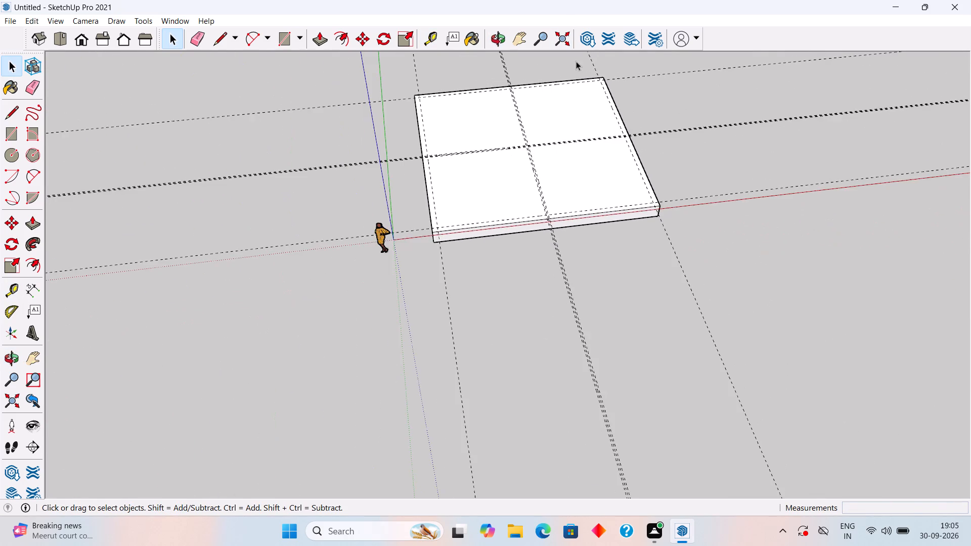
pyautogui.scroll(10, 576, 58)
pyautogui.moveTo(575, 89); pyautogui.dragTo(574, 93, button='middle')
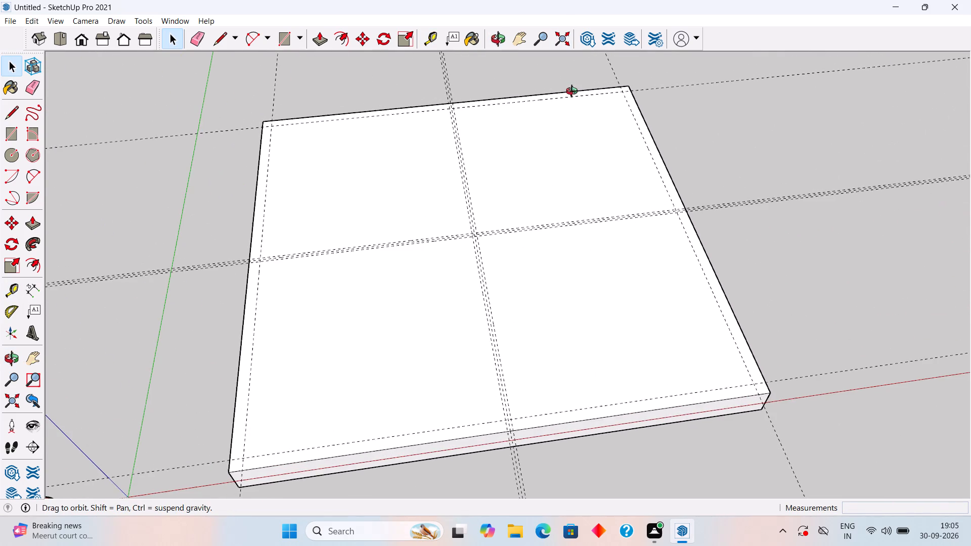
pyautogui.moveTo(574, 93); pyautogui.dragTo(618, 94, button='middle')
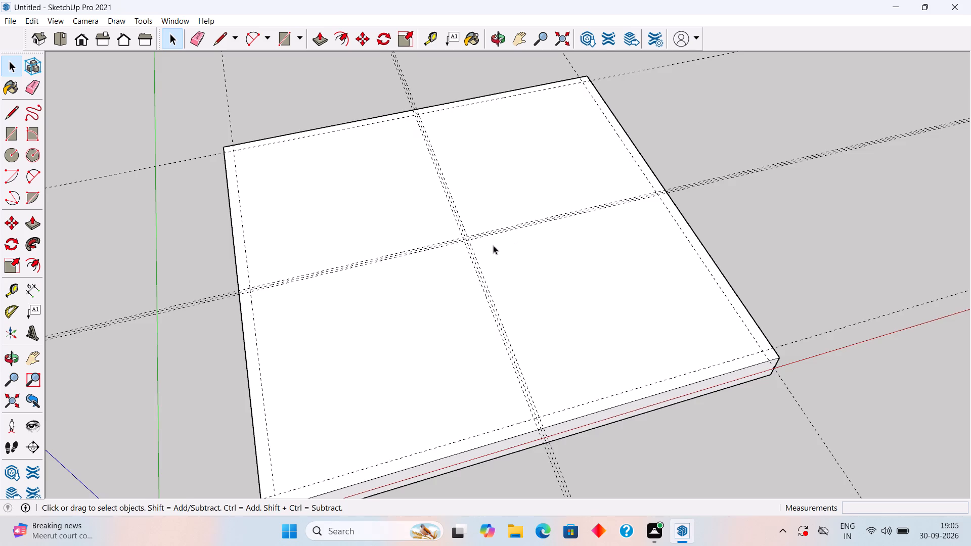
pyautogui.moveTo(480, 229); pyautogui.dragTo(404, 175, button='middle')
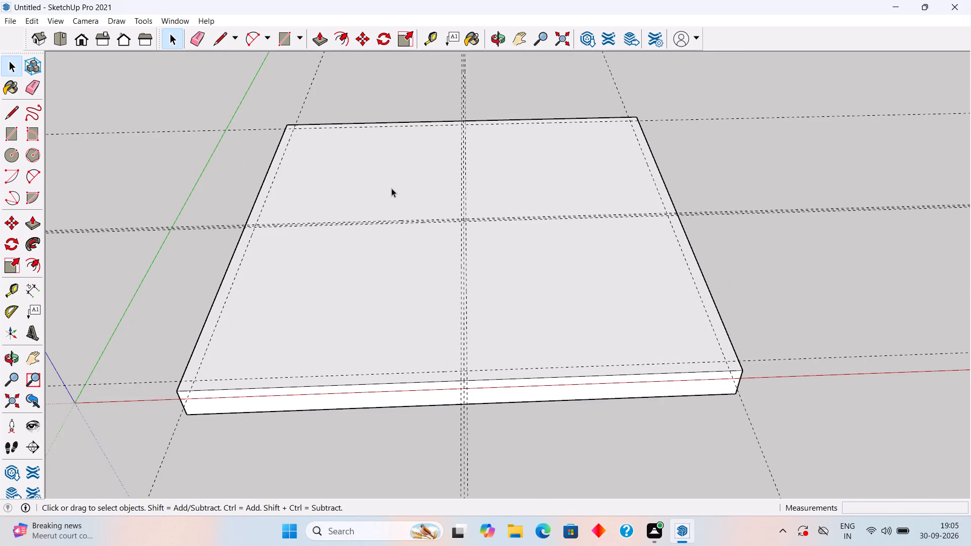
pyautogui.scroll(-1, 391, 188)
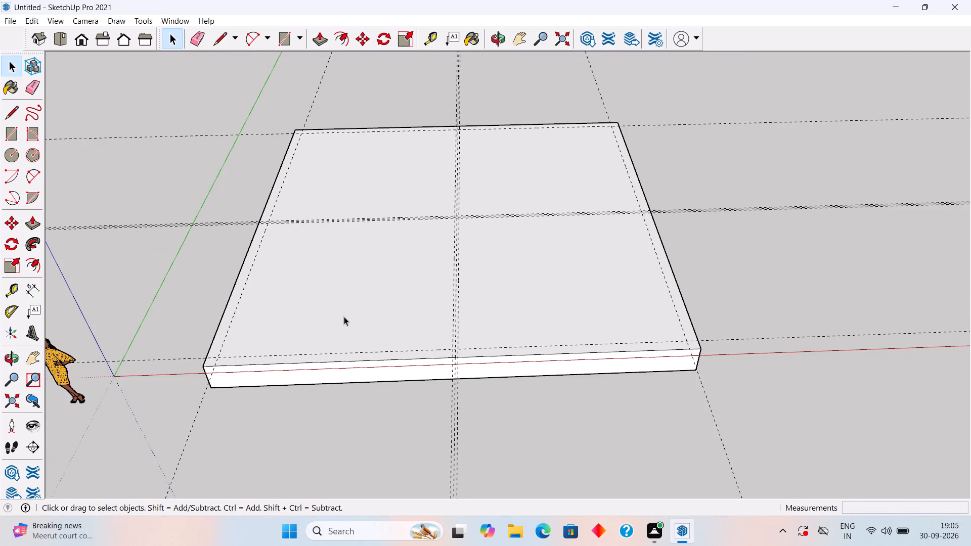
# Open the slab group for editing and push its front side face inward about 5 1/2" with Push/Pull.
pyautogui.click(344, 373)
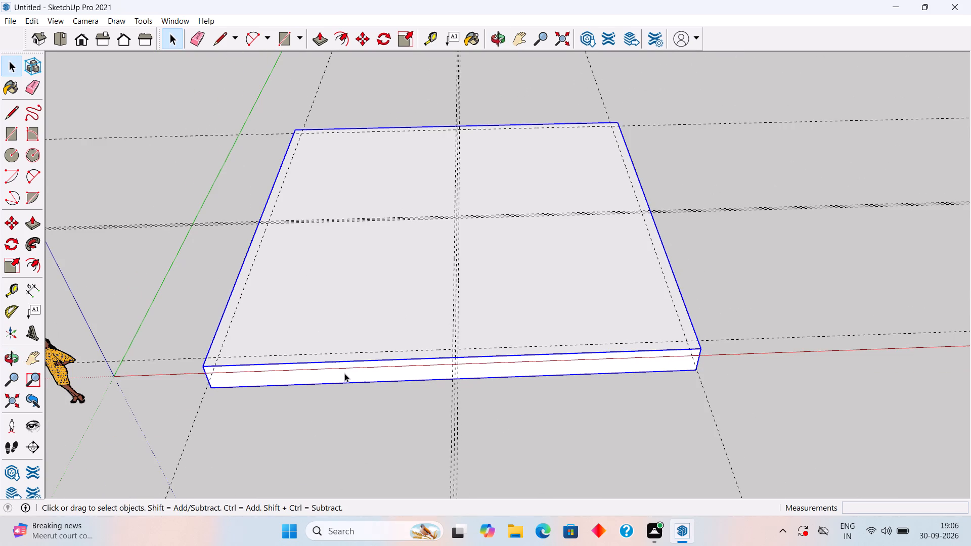
pyautogui.tripleClick(344, 373)
pyautogui.click(344, 373)
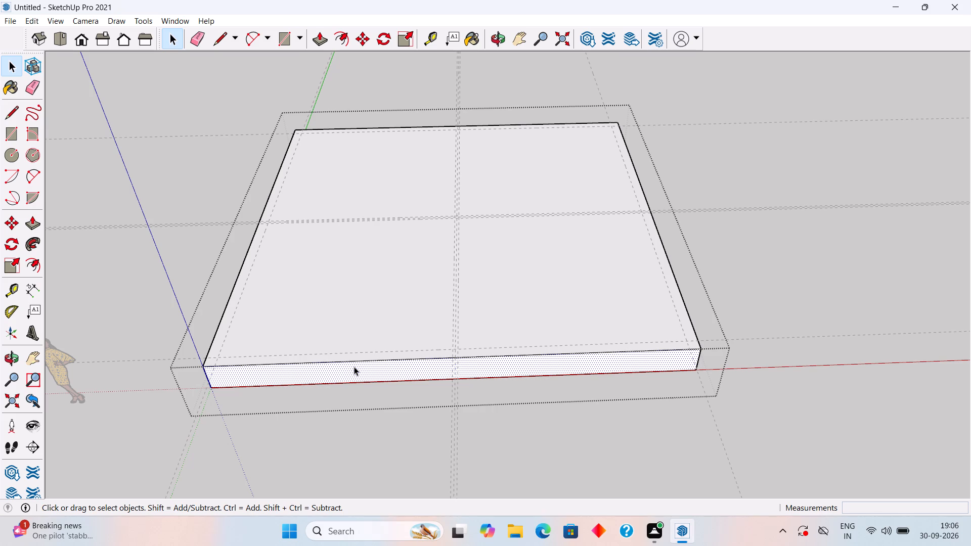
pyautogui.press('p')
pyautogui.click(354, 367)
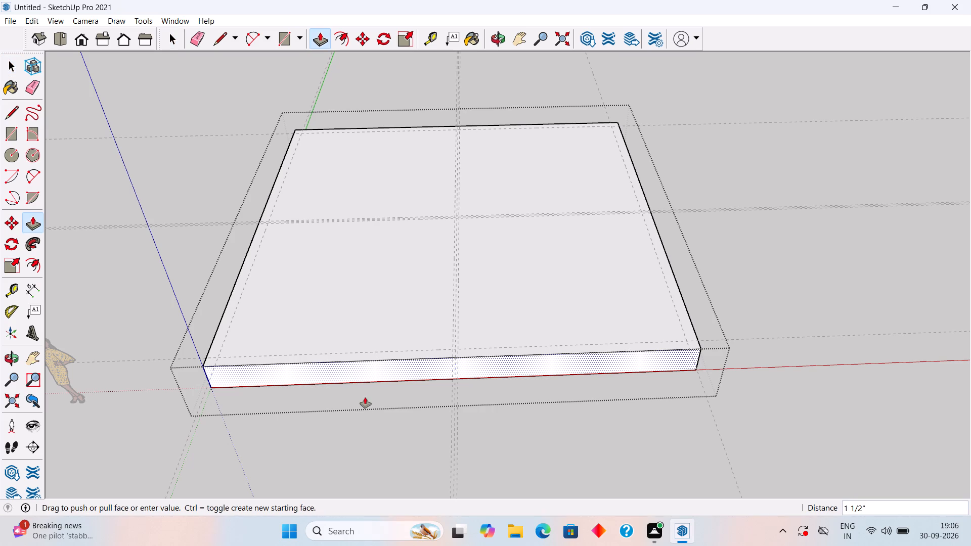
pyautogui.click(390, 365)
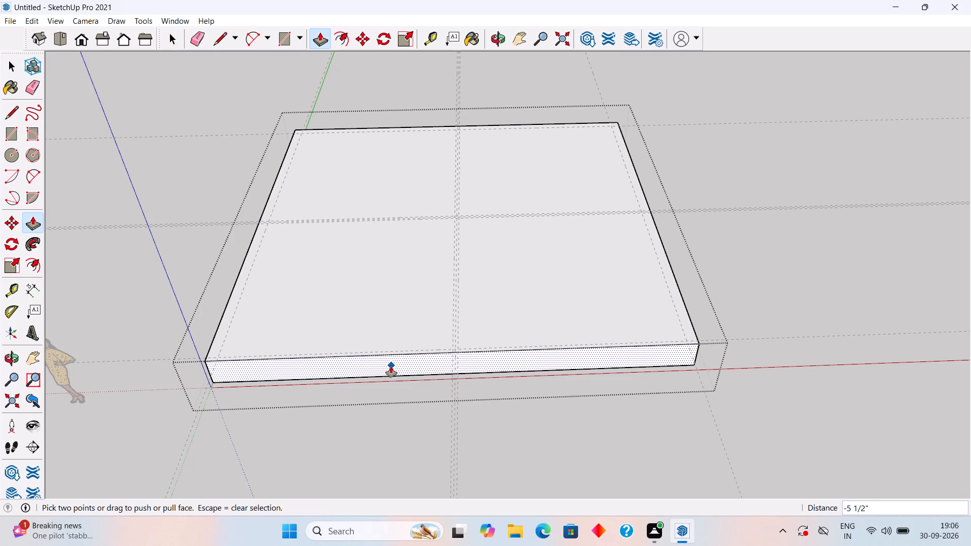
# Undo the last Push/Pull and extend the slab's front side face outward by 3'.
pyautogui.hotkey('ctrl', 'z')
pyautogui.click(391, 368)
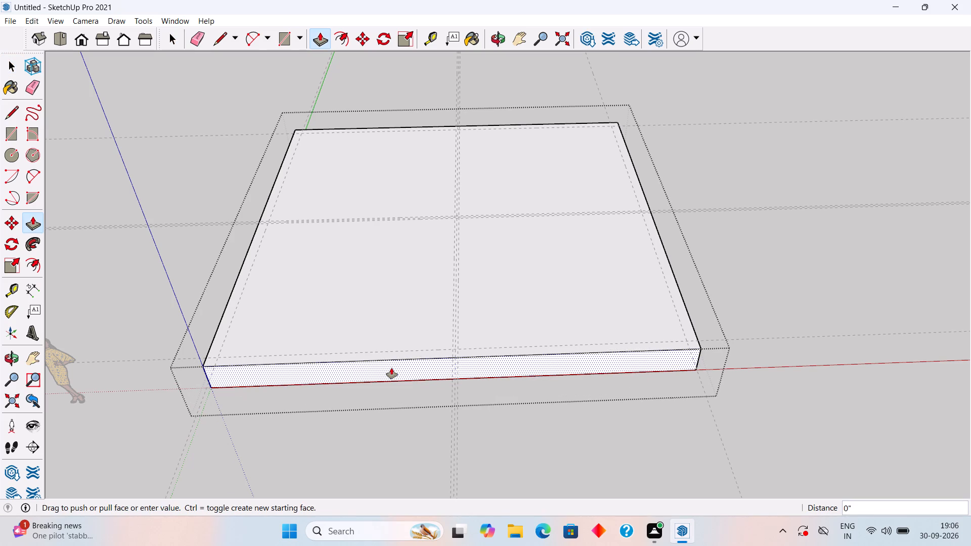
pyautogui.press('3')
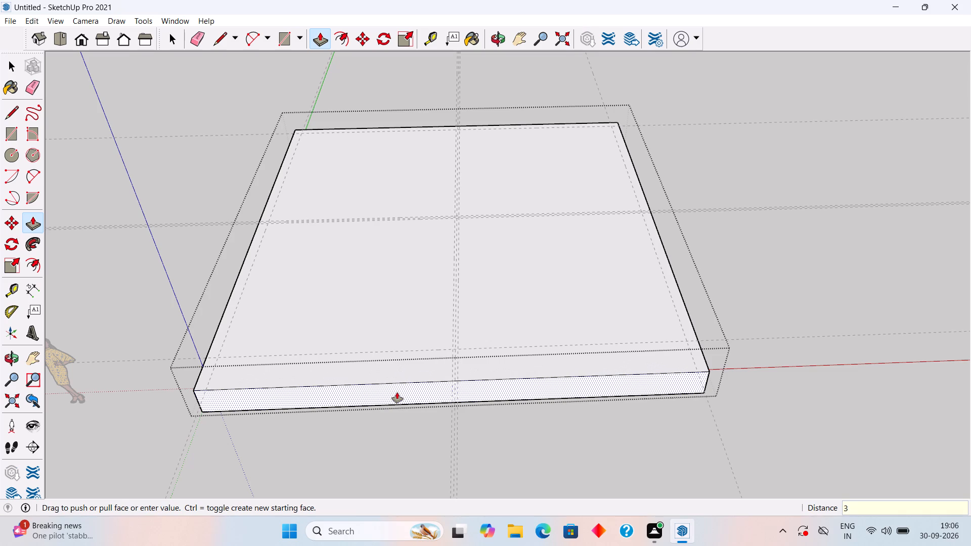
pyautogui.press("'")
pyautogui.press('Return')
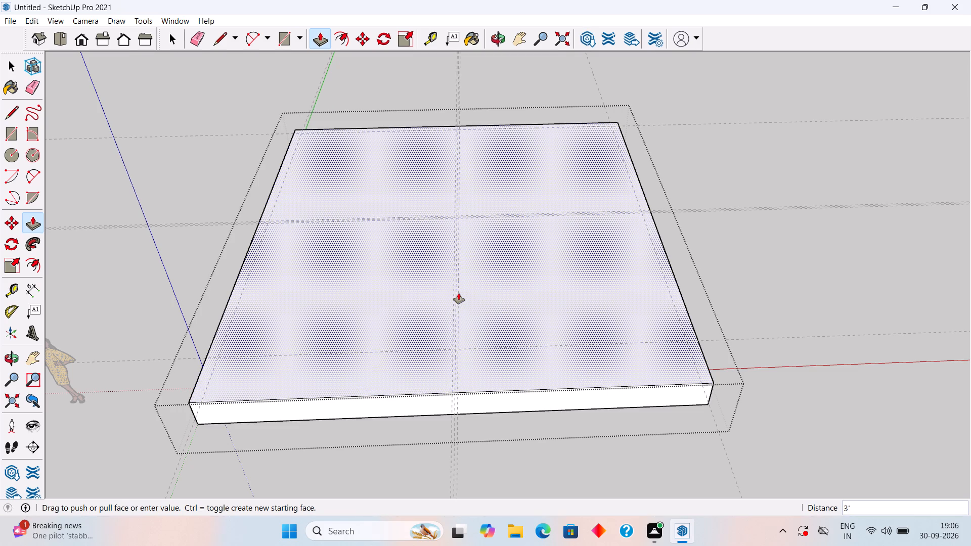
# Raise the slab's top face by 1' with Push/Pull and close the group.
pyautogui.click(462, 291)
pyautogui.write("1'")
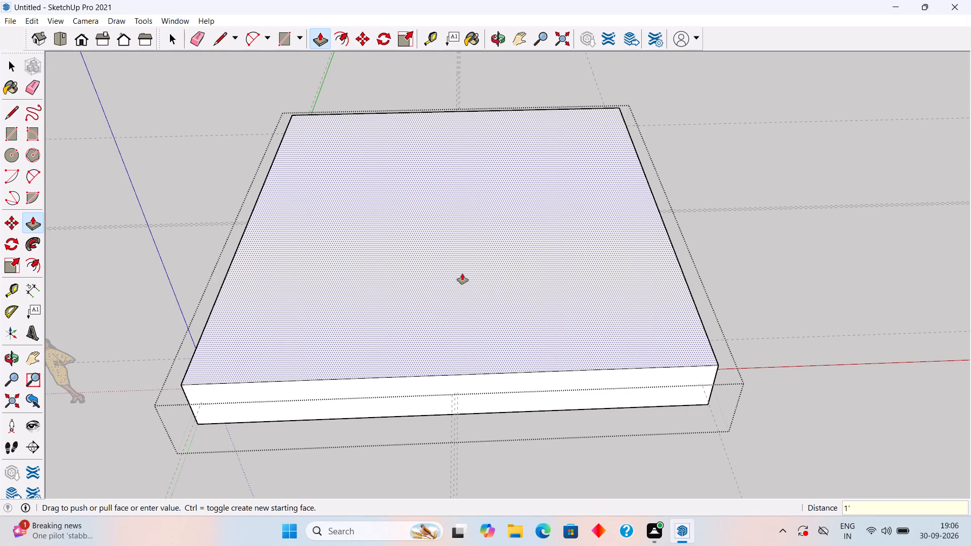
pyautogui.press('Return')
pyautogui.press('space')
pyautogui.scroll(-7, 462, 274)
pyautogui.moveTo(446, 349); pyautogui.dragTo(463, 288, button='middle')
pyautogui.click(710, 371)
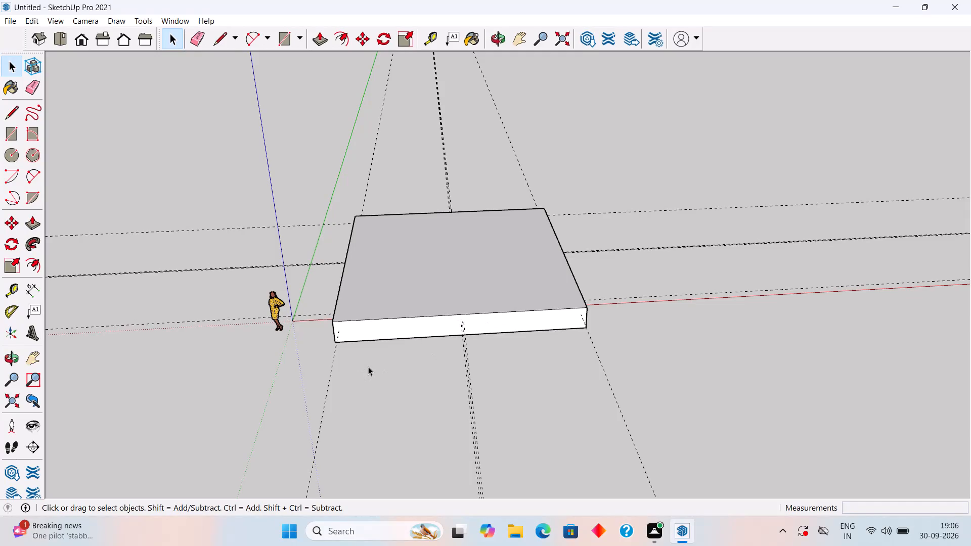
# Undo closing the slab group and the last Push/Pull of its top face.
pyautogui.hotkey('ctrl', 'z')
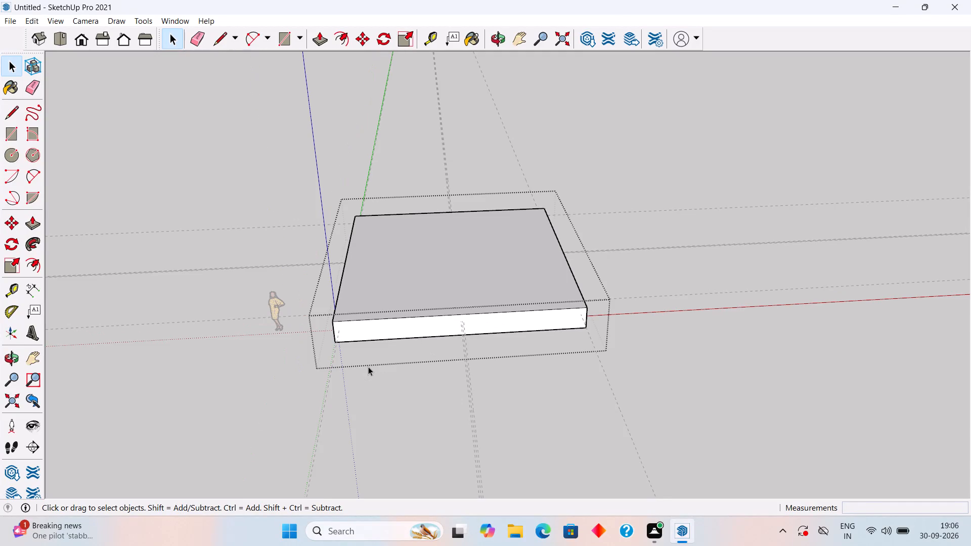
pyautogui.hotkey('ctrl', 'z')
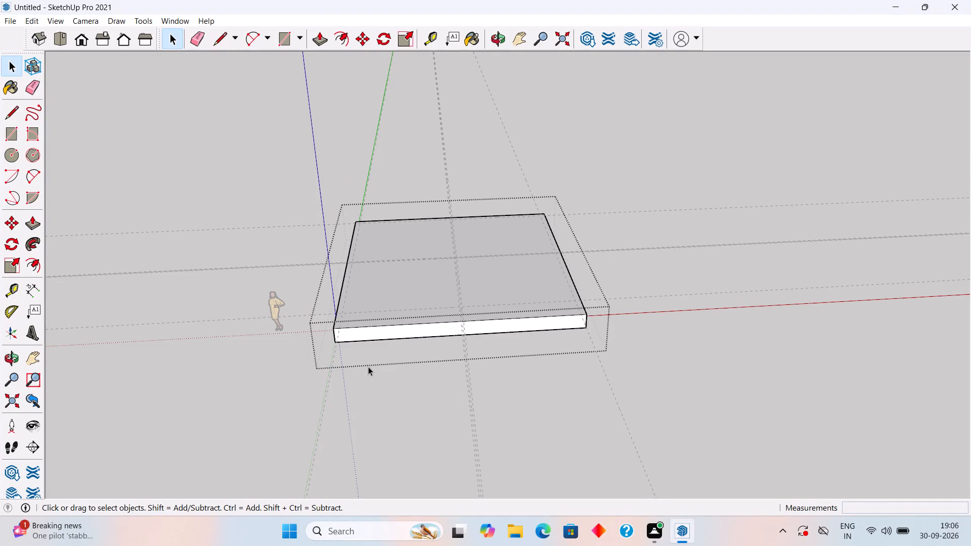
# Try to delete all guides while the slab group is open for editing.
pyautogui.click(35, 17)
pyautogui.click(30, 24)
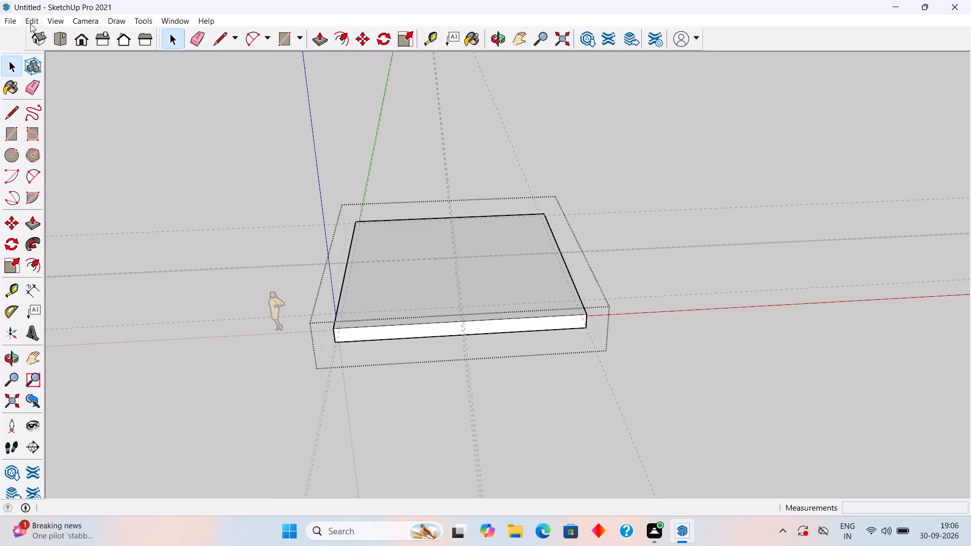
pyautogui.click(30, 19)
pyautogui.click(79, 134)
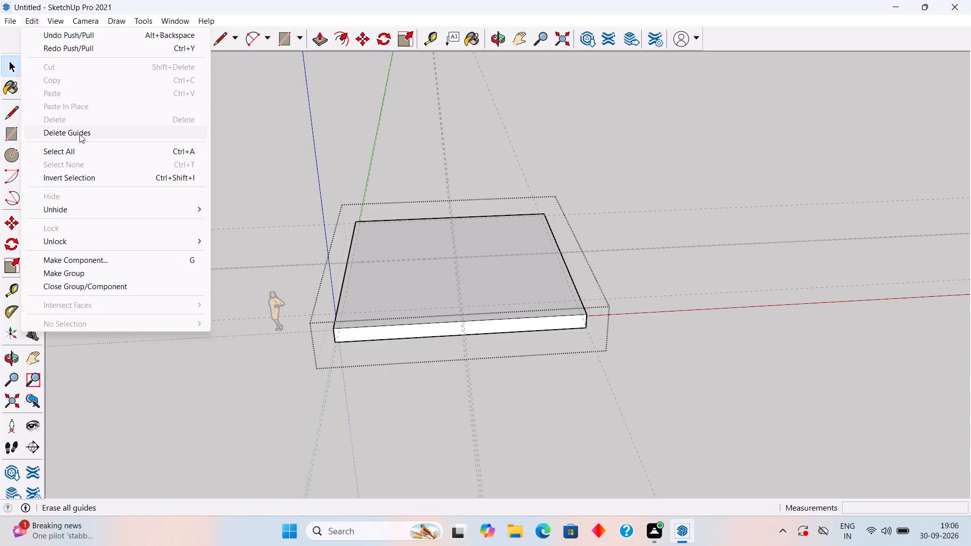
# Raise the slab's top face by 1' with Push/Pull inside the open group.
pyautogui.doubleClick(429, 276)
pyautogui.click(430, 276)
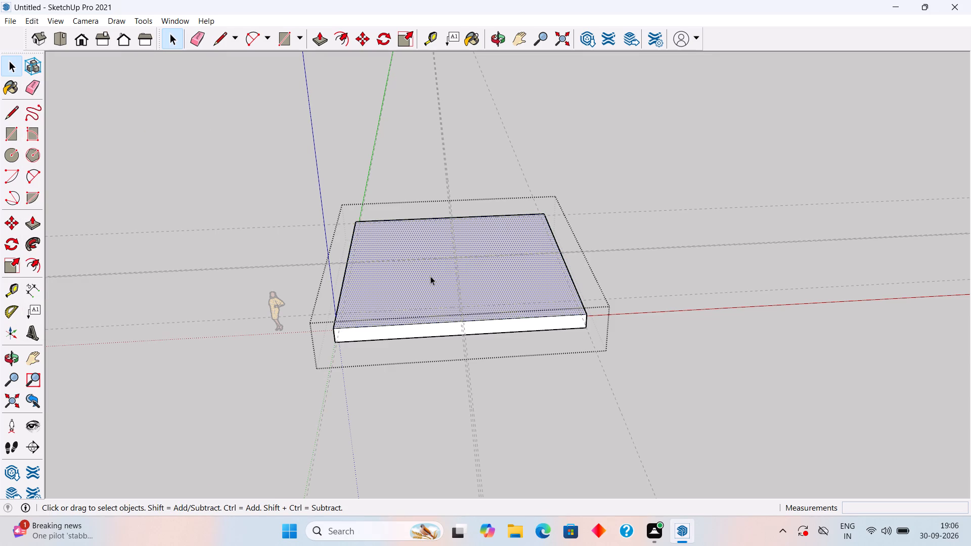
pyautogui.press('p')
pyautogui.click(432, 276)
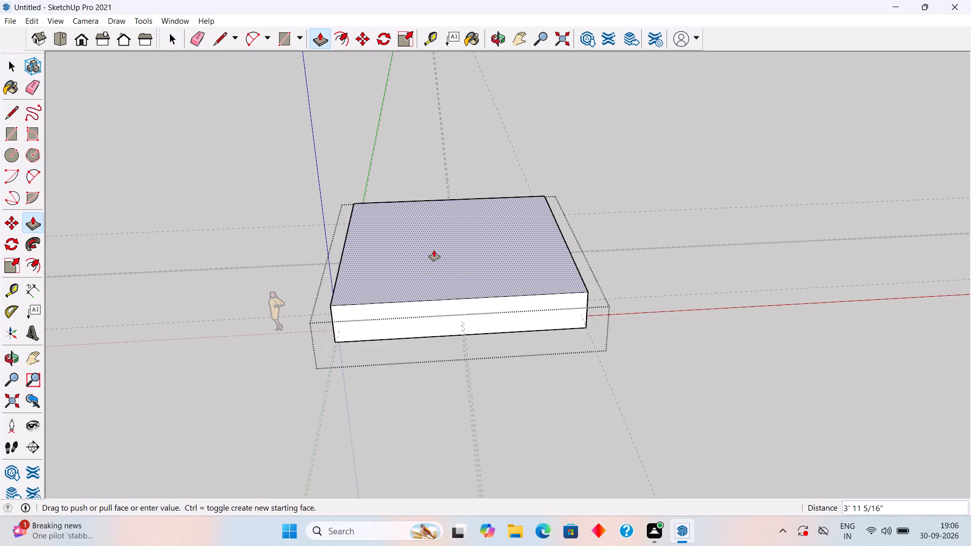
pyautogui.write("1'")
pyautogui.press('Return')
pyautogui.press('space')
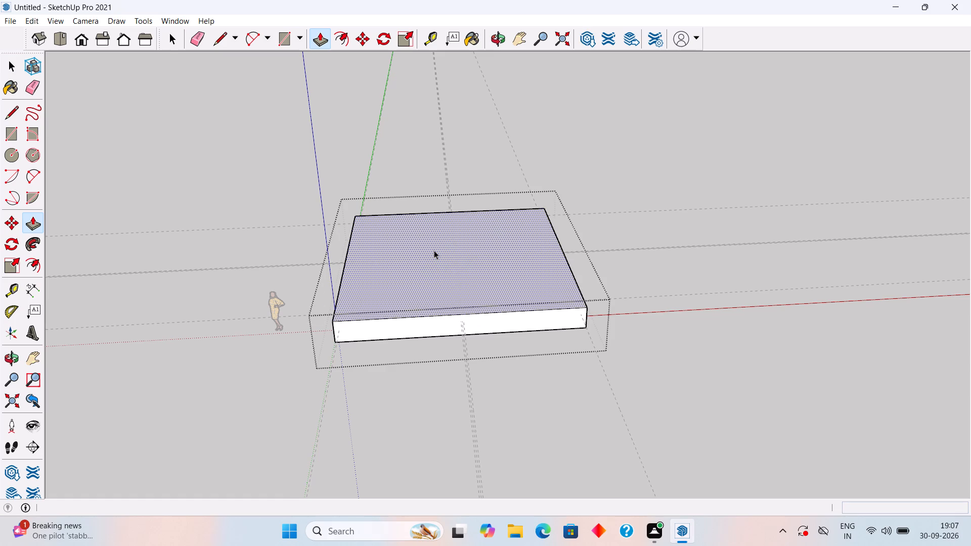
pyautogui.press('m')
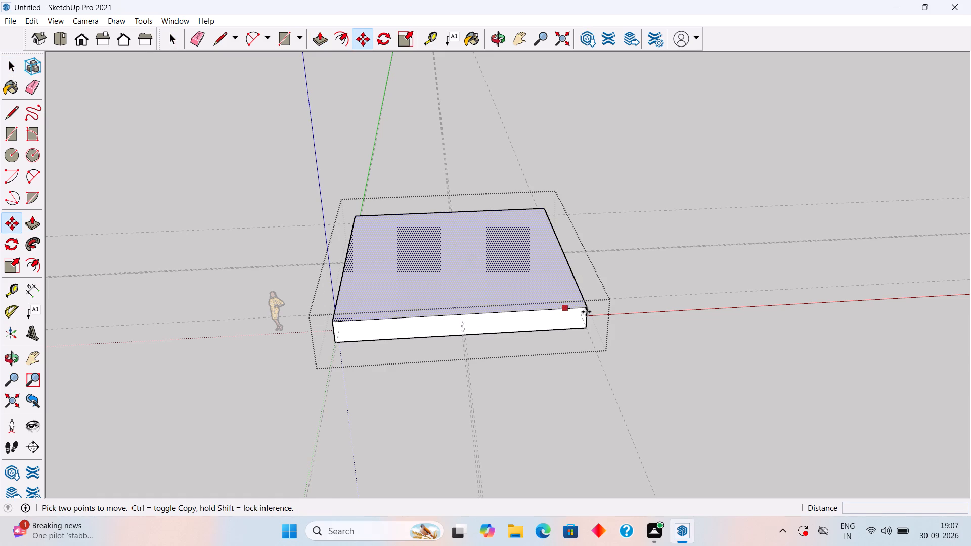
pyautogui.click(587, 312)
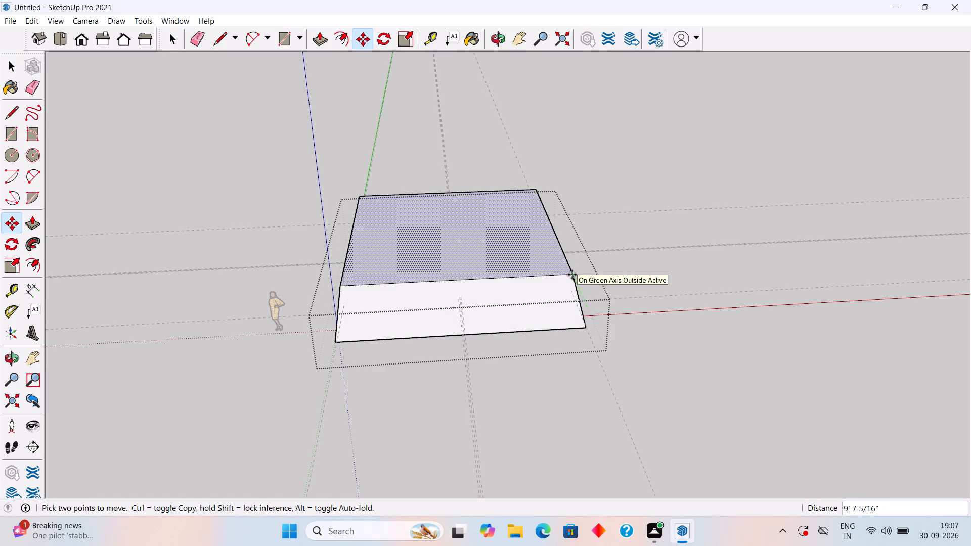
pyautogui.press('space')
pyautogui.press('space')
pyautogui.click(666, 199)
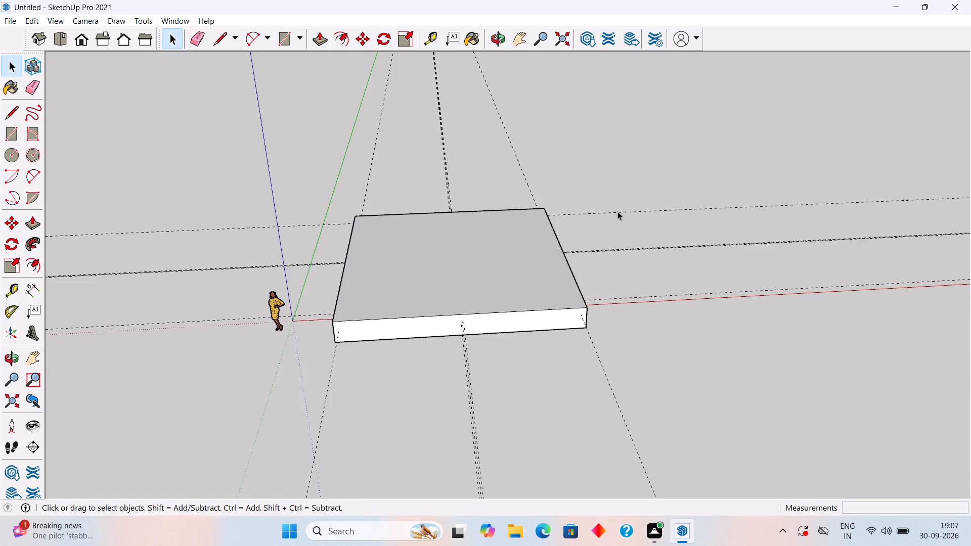
# Open the slab group, move all its geometry about 15' 10" back along the green axis, and close the group.
pyautogui.doubleClick(451, 253)
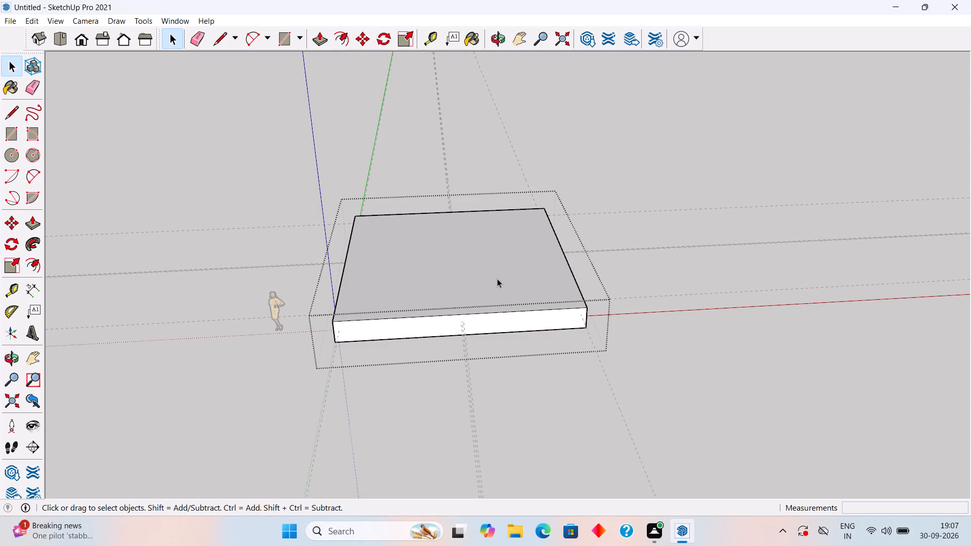
pyautogui.tripleClick(497, 279)
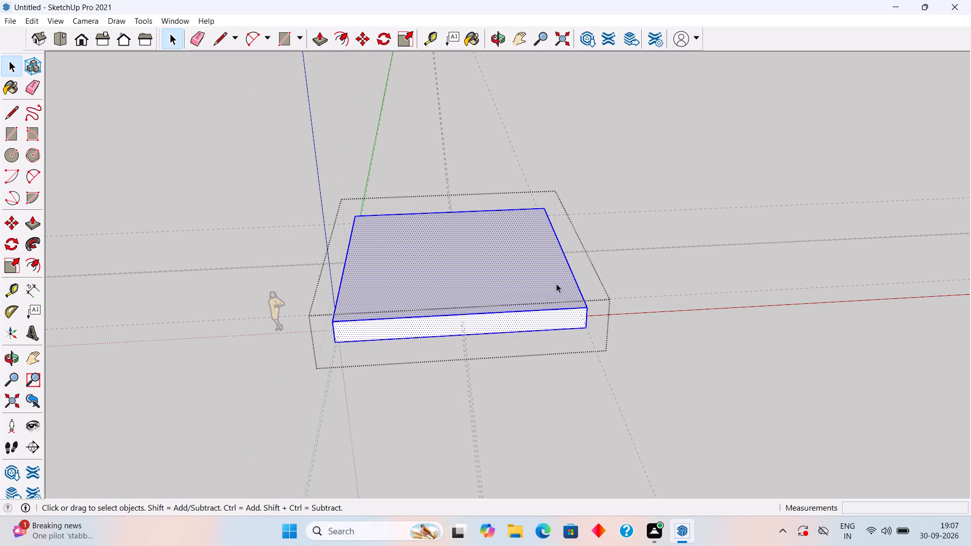
pyautogui.press('m')
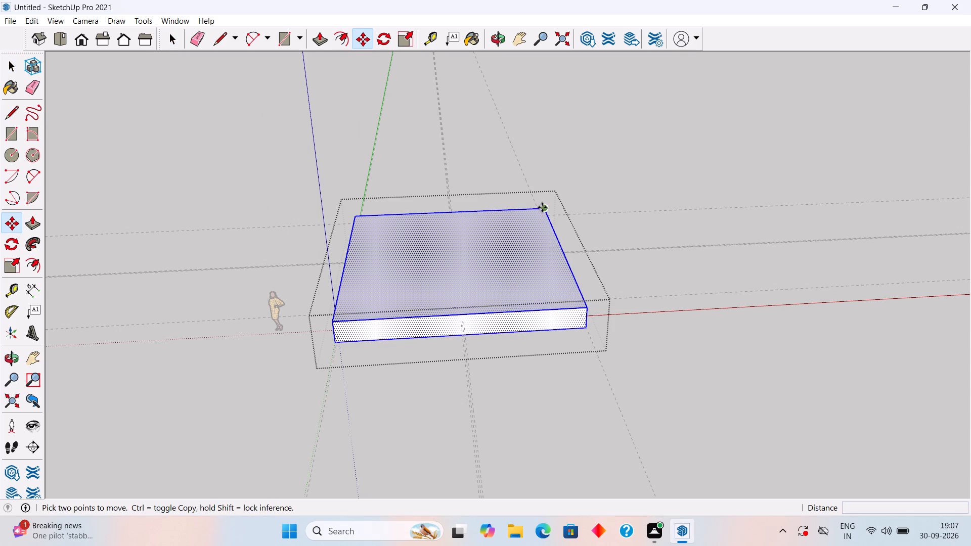
pyautogui.click(542, 207)
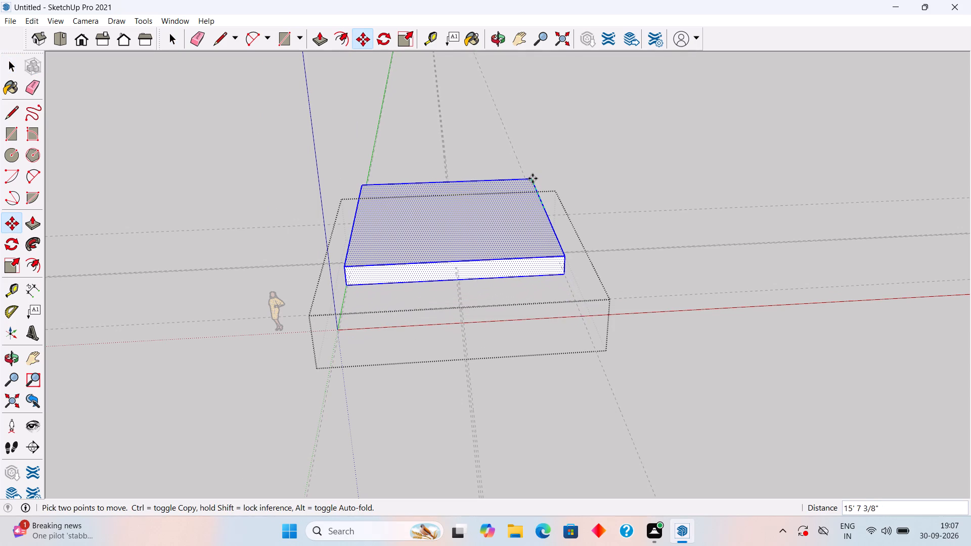
pyautogui.click(533, 178)
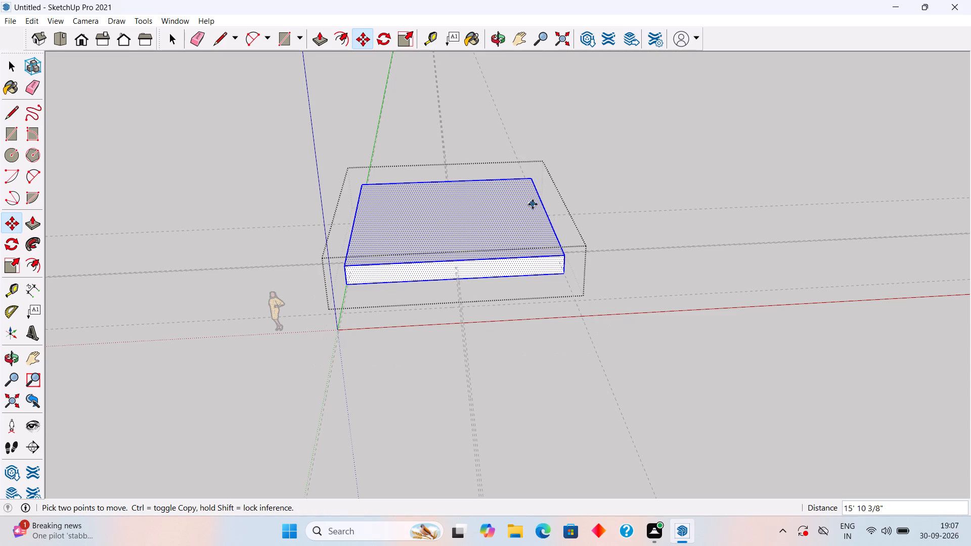
pyautogui.press('space')
pyautogui.click(384, 136)
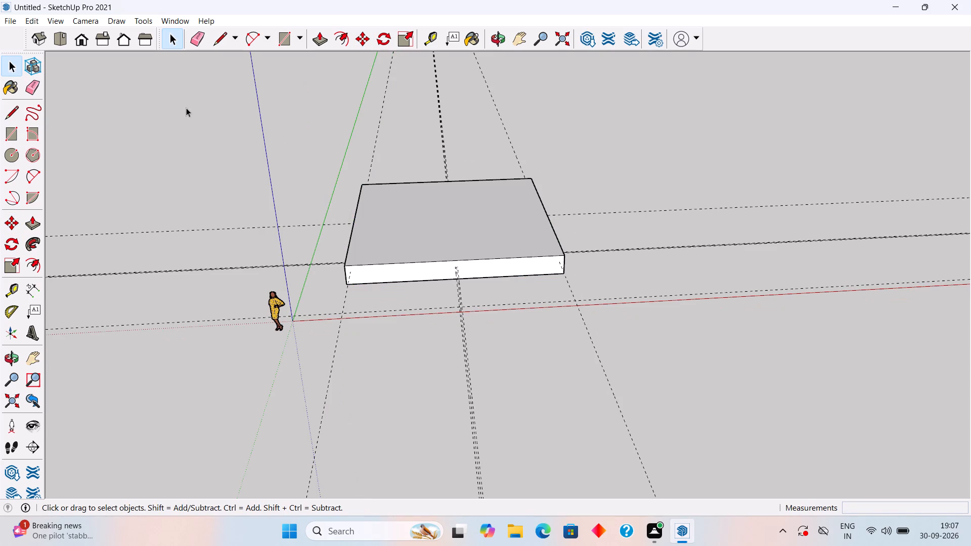
# Delete all guides from the model.
pyautogui.click(31, 14)
pyautogui.click(33, 20)
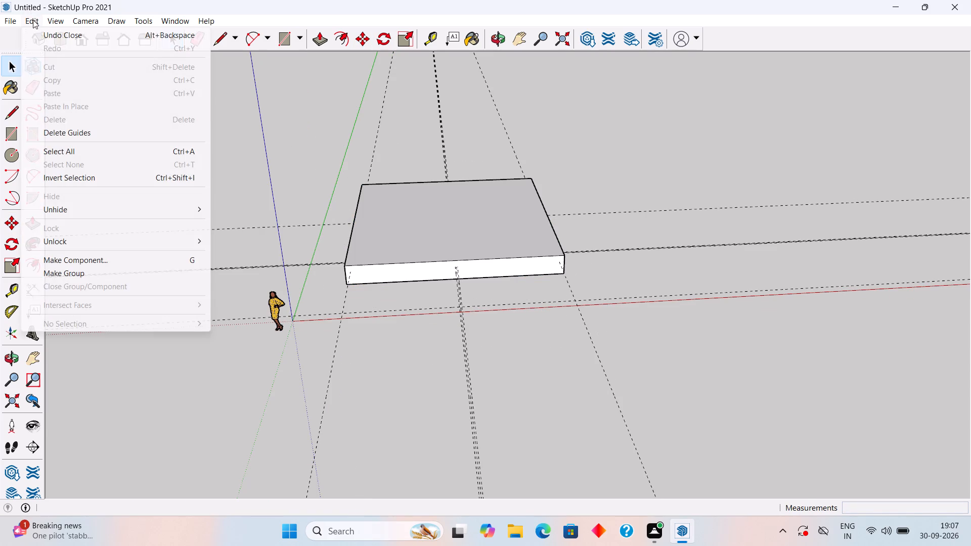
pyautogui.click(82, 129)
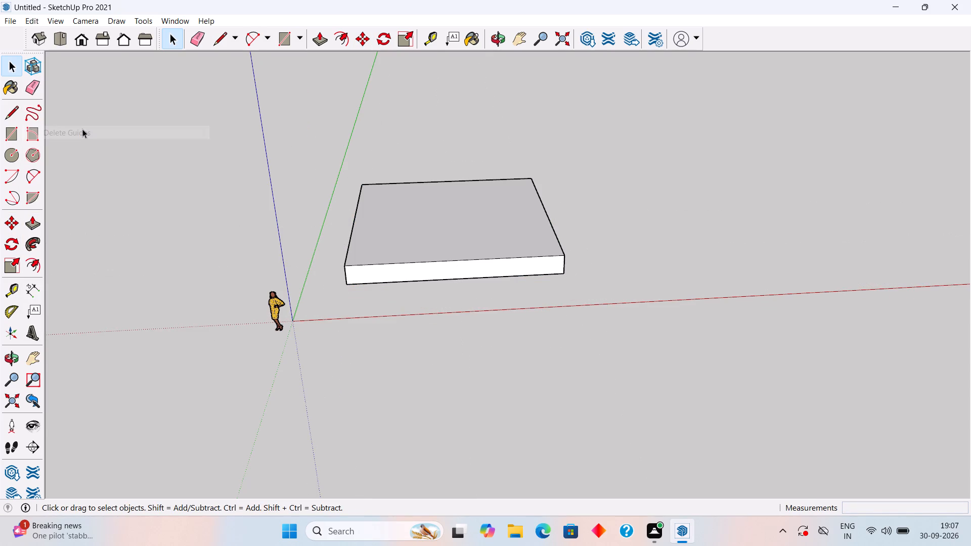
# Place a guide line 3' inward from the front edge of the slab's top face.
pyautogui.moveTo(447, 156); pyautogui.dragTo(428, 245, button='middle')
pyautogui.scroll(-3, 429, 251)
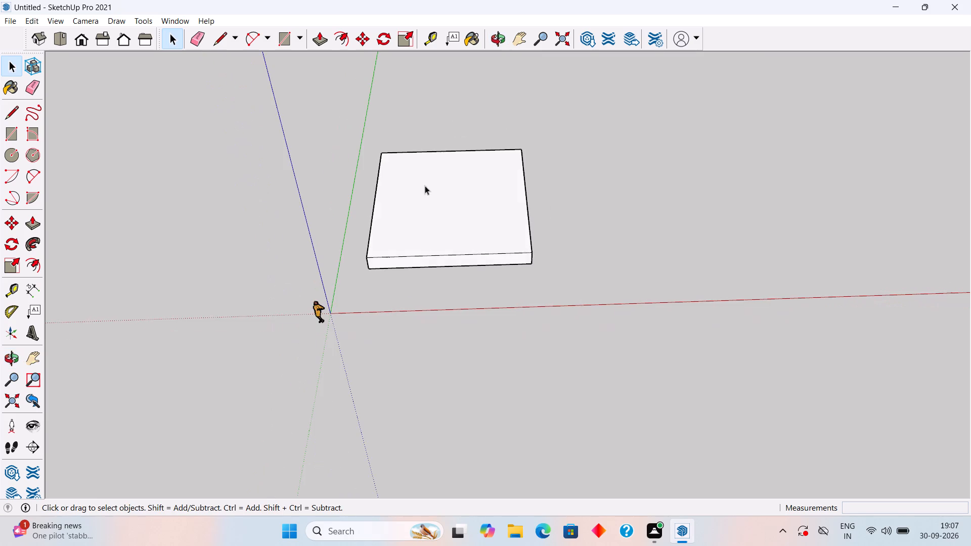
pyautogui.scroll(6, 445, 96)
pyautogui.moveTo(445, 109); pyautogui.dragTo(443, 182, button='middle')
pyautogui.scroll(1, 440, 184)
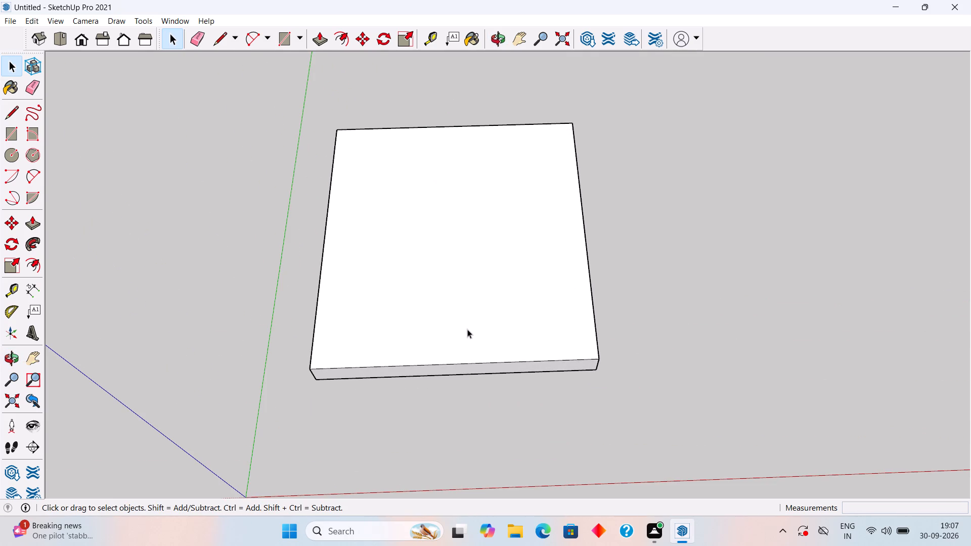
pyautogui.press('t')
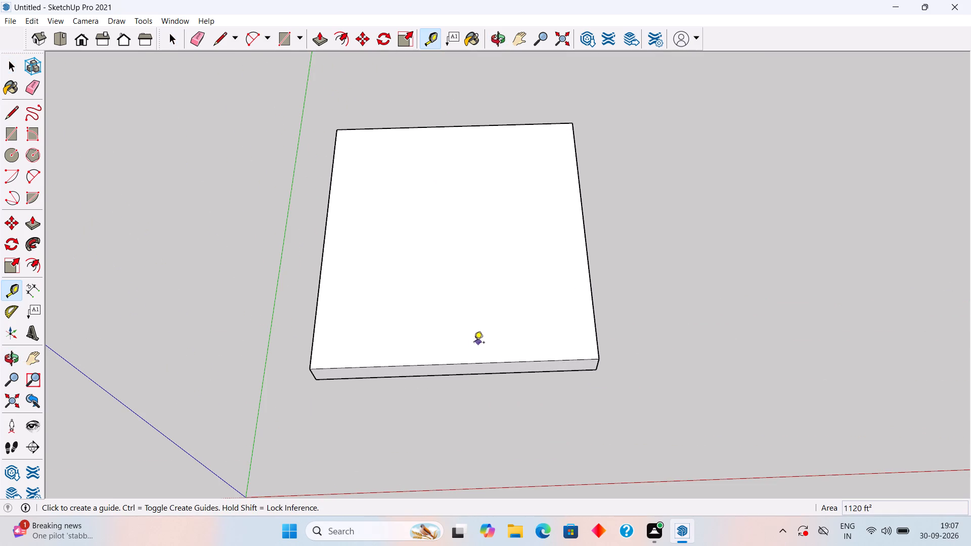
pyautogui.click(468, 362)
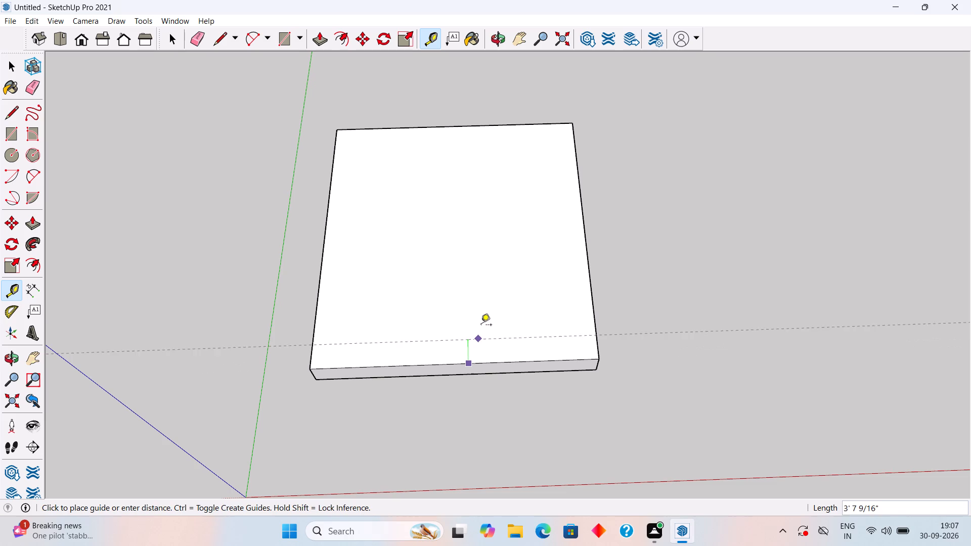
pyautogui.write("3'")
pyautogui.press('Return')
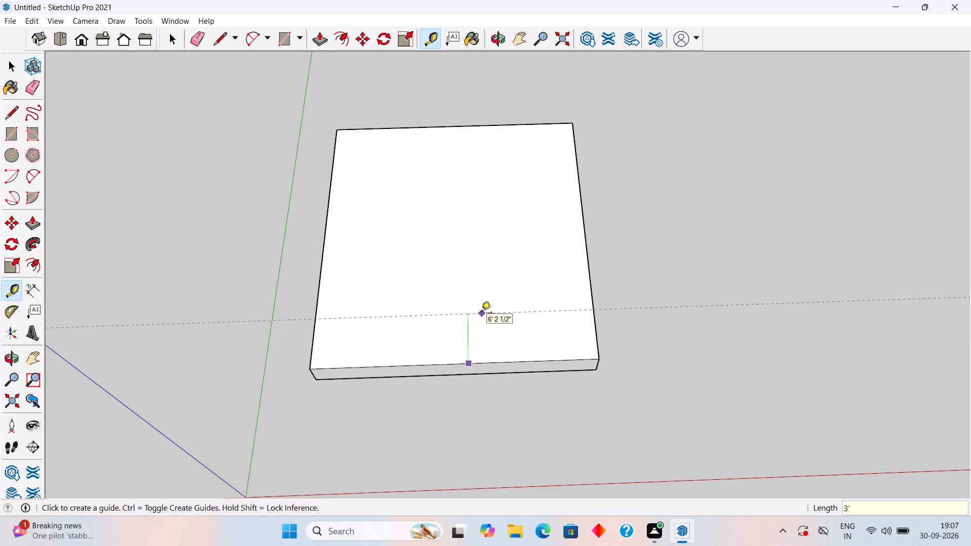
# Place guide lines 9" inward from the two side edges and the back edge of the slab's top face.
pyautogui.scroll(-1, 481, 313)
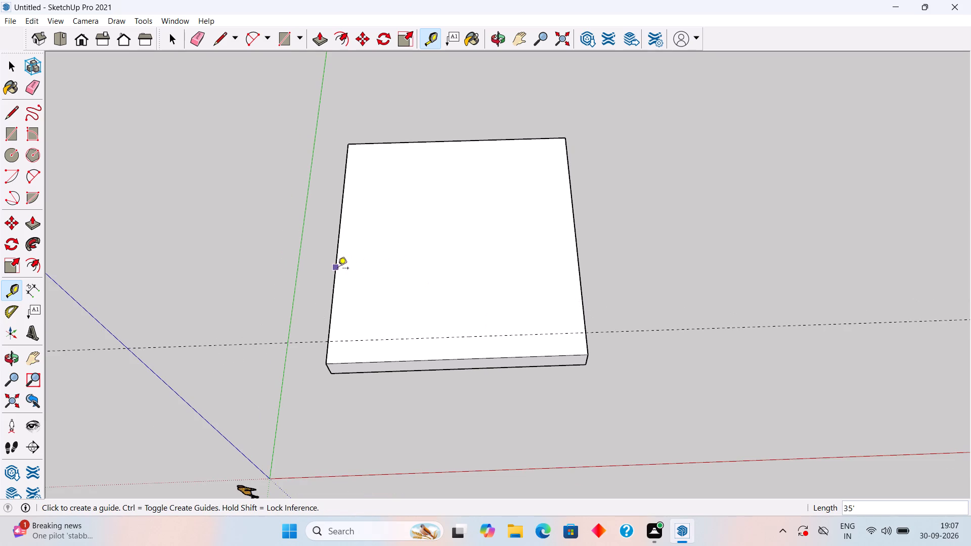
pyautogui.click(335, 272)
pyautogui.write('9"')
pyautogui.press('Return')
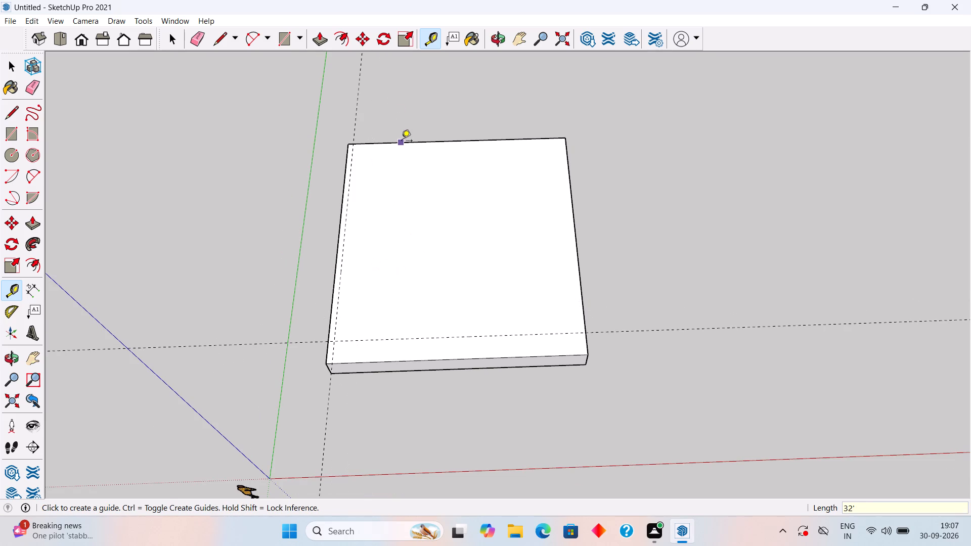
pyautogui.click(402, 142)
pyautogui.write('9"')
pyautogui.press('Return')
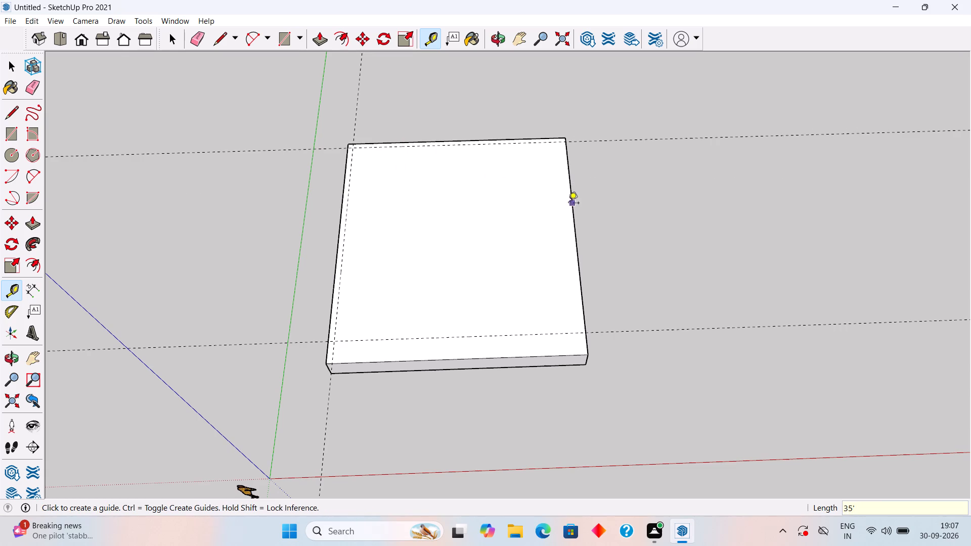
pyautogui.click(568, 204)
pyautogui.write('9"')
pyautogui.press('Return')
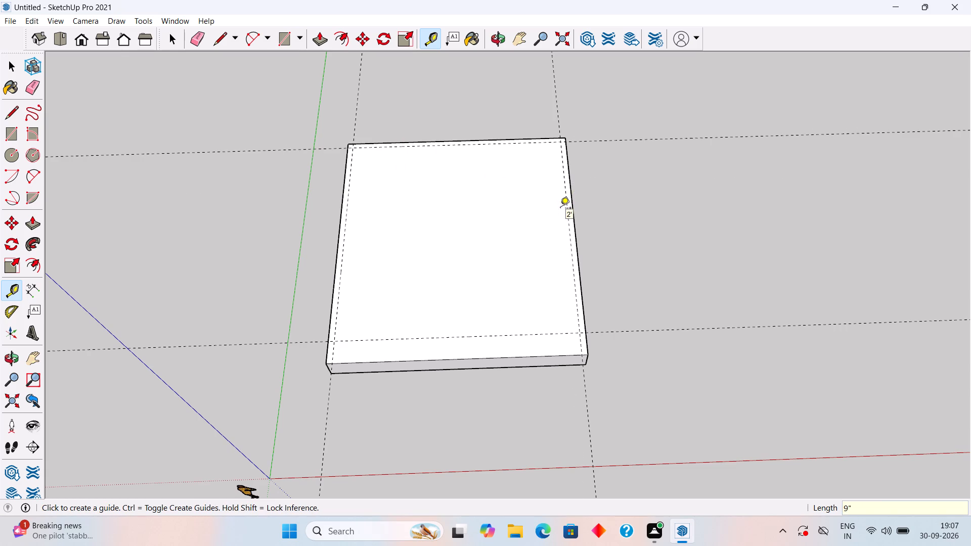
# Place a guide line 9" behind the front-strip guide on the slab's top face for the front wall's thickness.
pyautogui.click(421, 340)
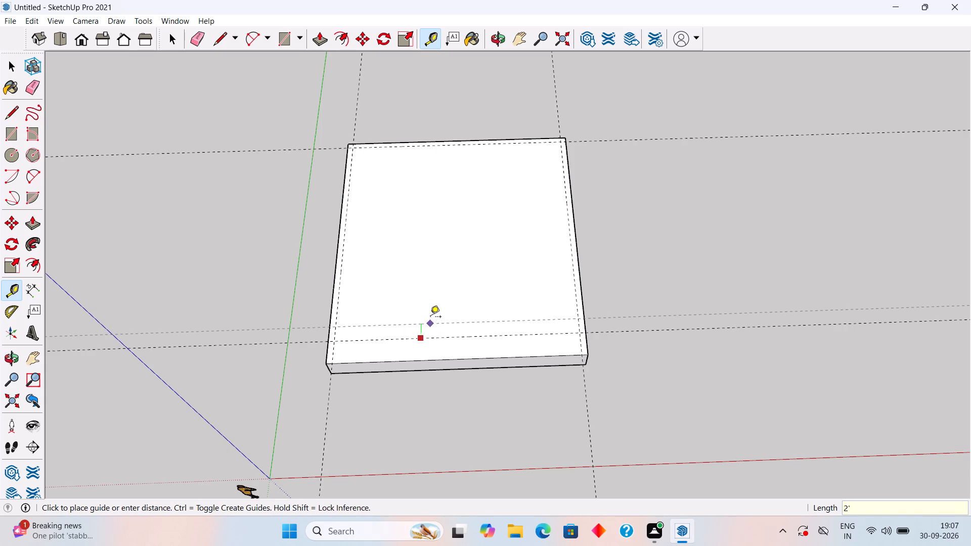
pyautogui.write('9"')
pyautogui.press('Return')
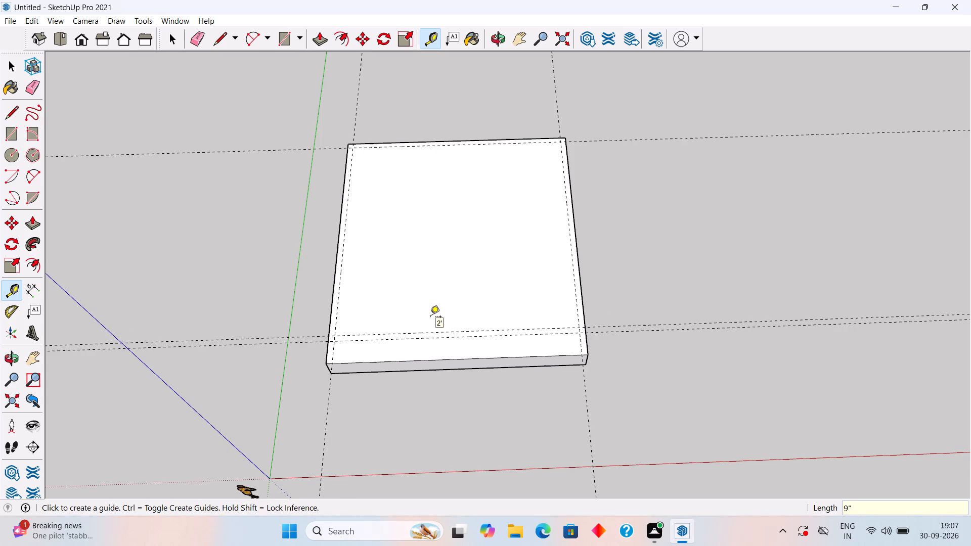
# Place a front-to-back guide along the slab's centreline, 16' from its side edge, with parallel guides 2" to either side of it.
pyautogui.click(333, 294)
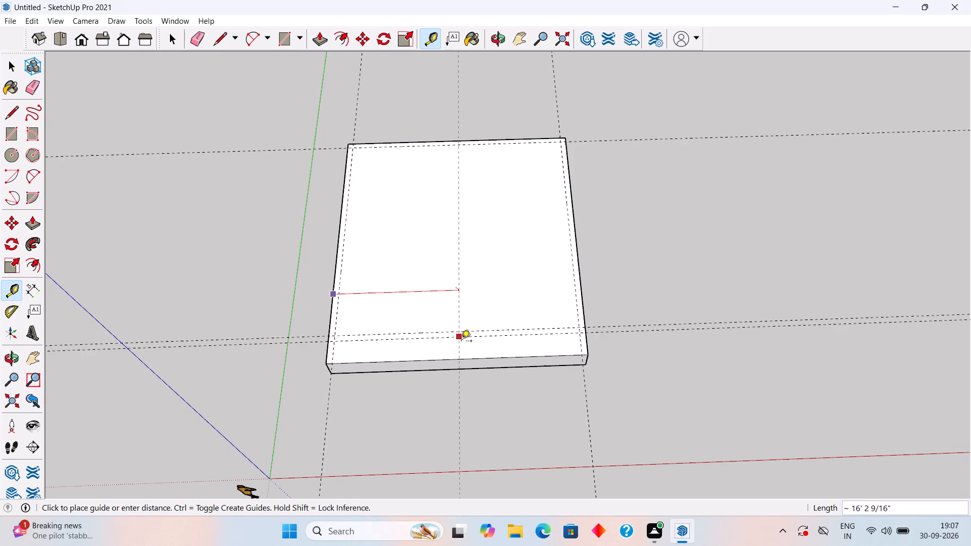
pyautogui.click(460, 360)
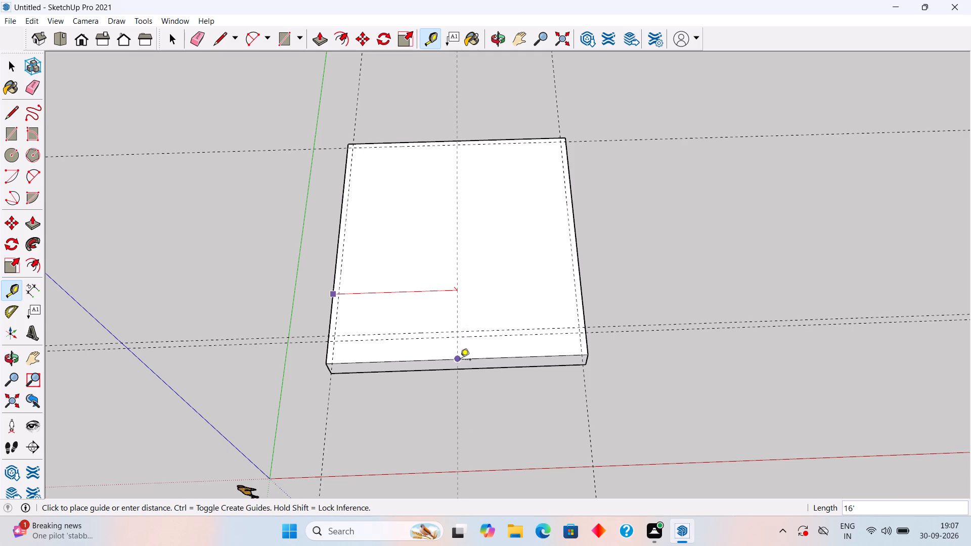
pyautogui.click(461, 243)
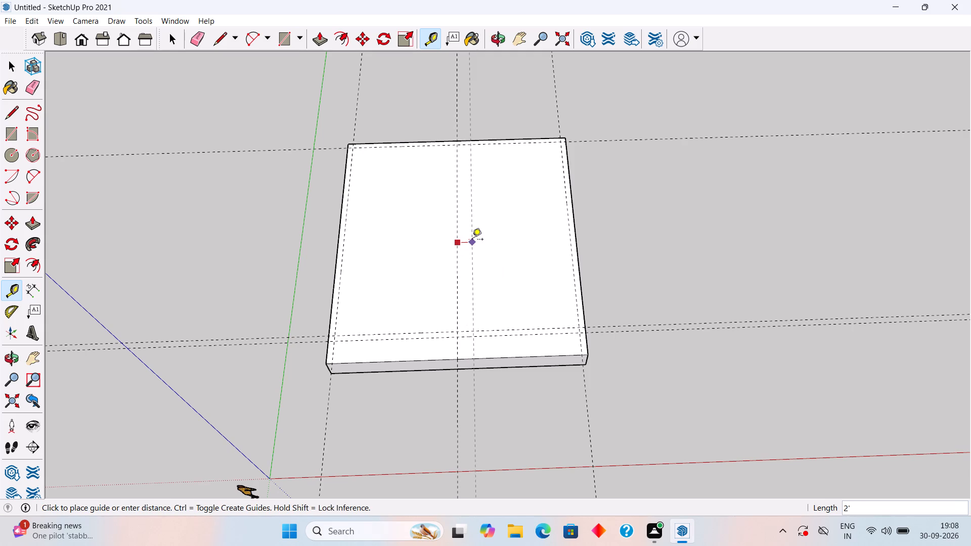
pyautogui.write('2"')
pyautogui.press('Return')
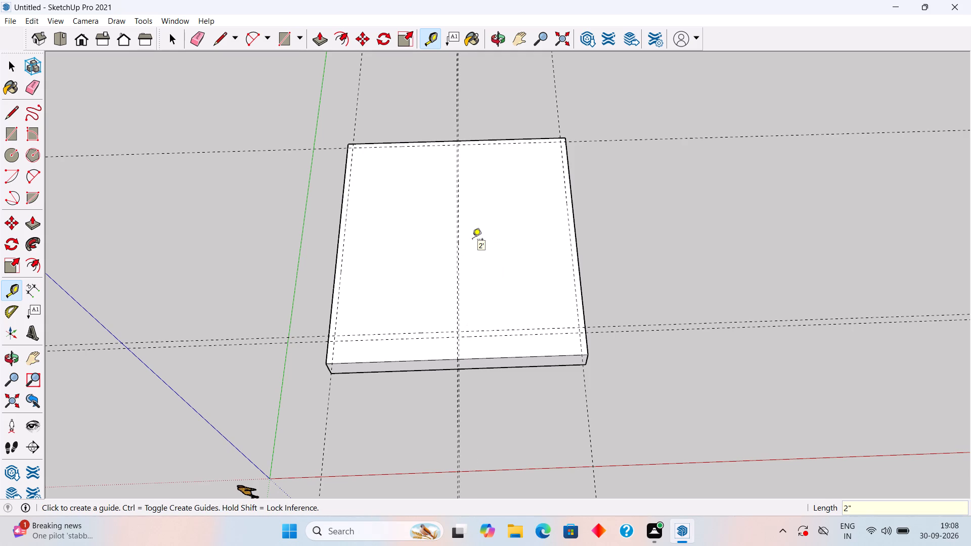
pyautogui.scroll(15, 465, 242)
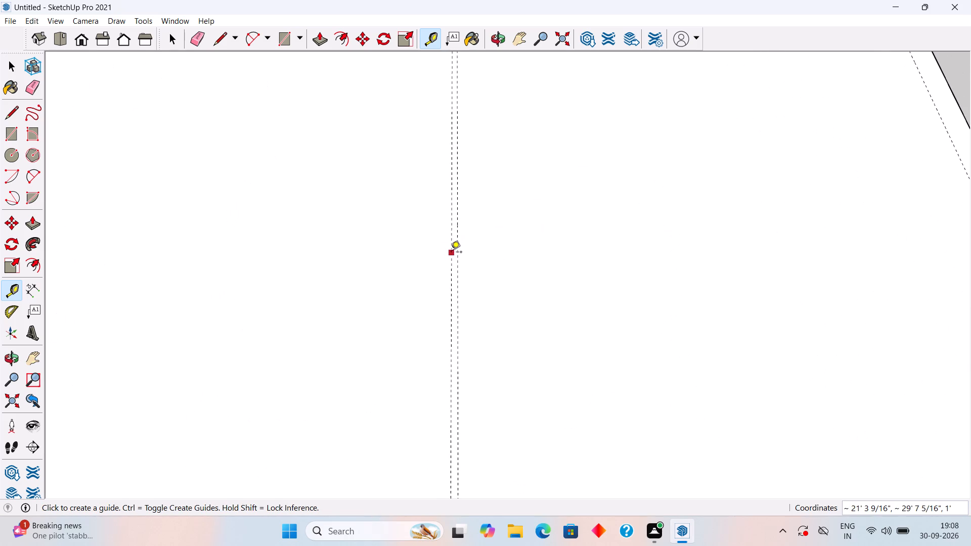
pyautogui.click(451, 253)
pyautogui.write('2"')
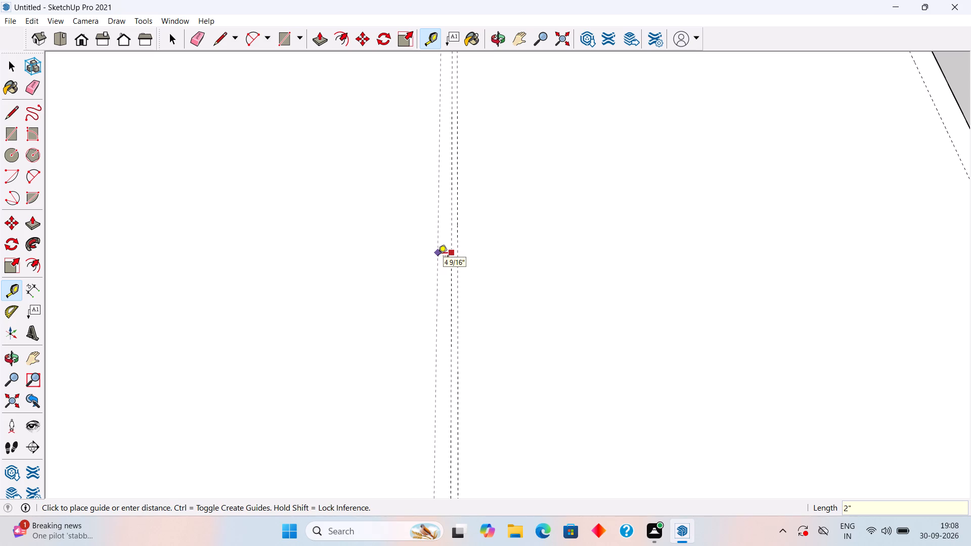
pyautogui.press('Return')
# Place a cross guide 15'3" behind the front wall's inner guide, with parallel guides 2" in front of and behind it.
pyautogui.scroll(-8, 438, 257)
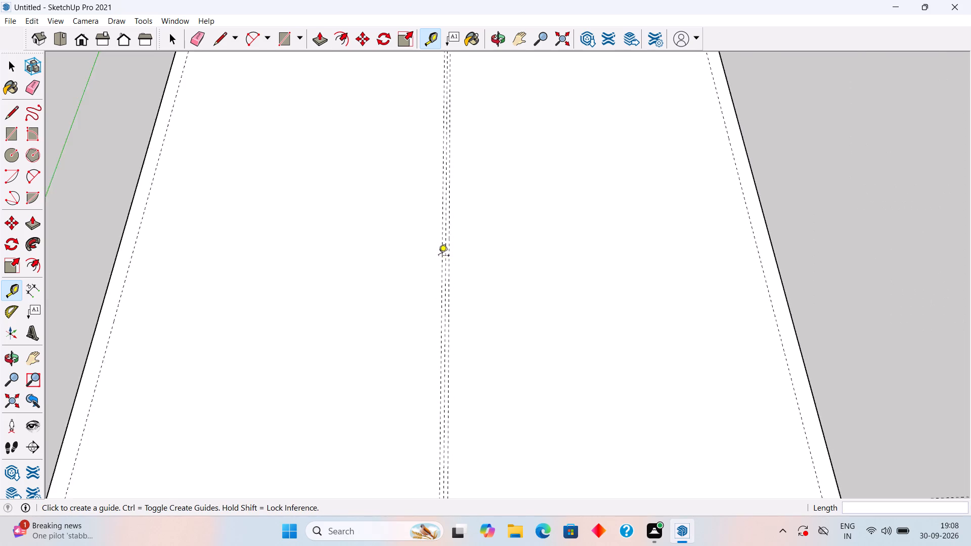
pyautogui.scroll(-9, 438, 256)
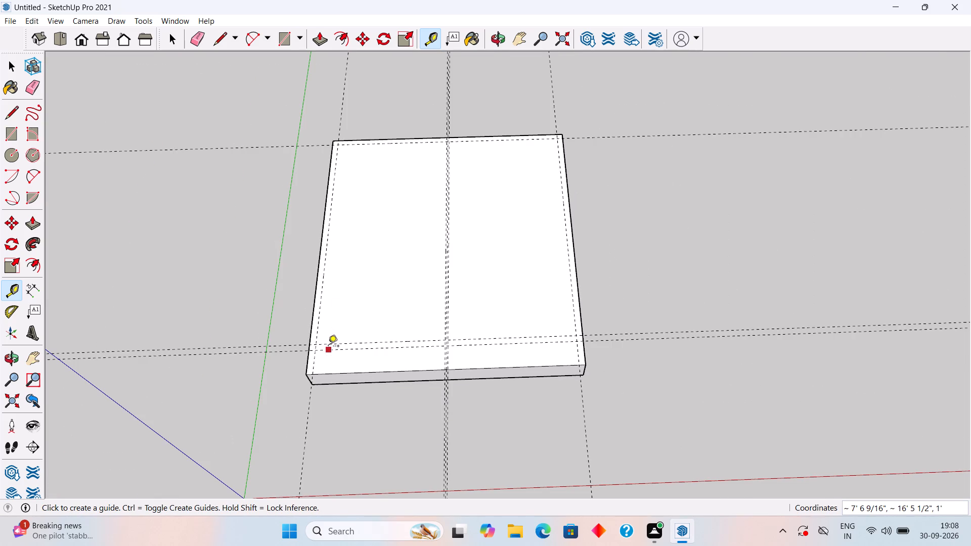
pyautogui.click(328, 344)
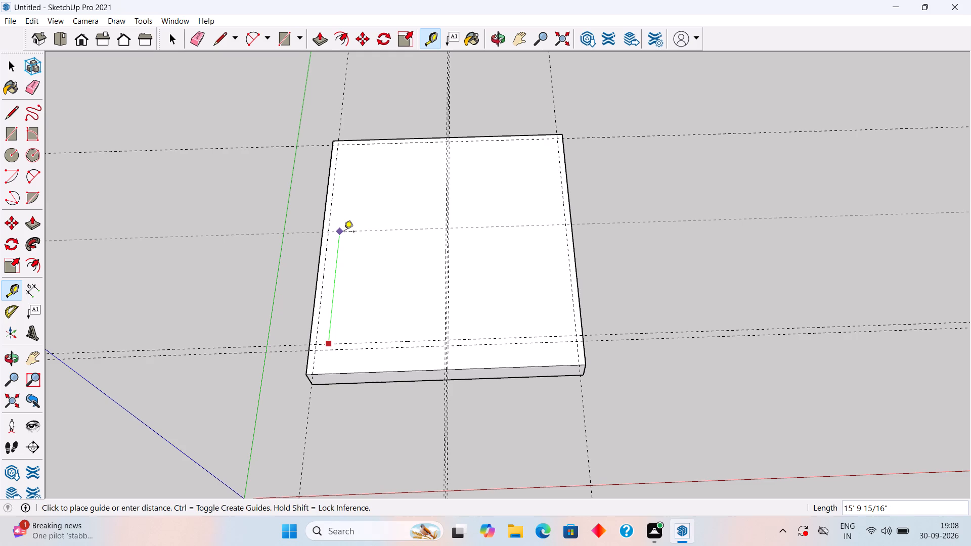
pyautogui.write('15\'3"')
pyautogui.press('Return')
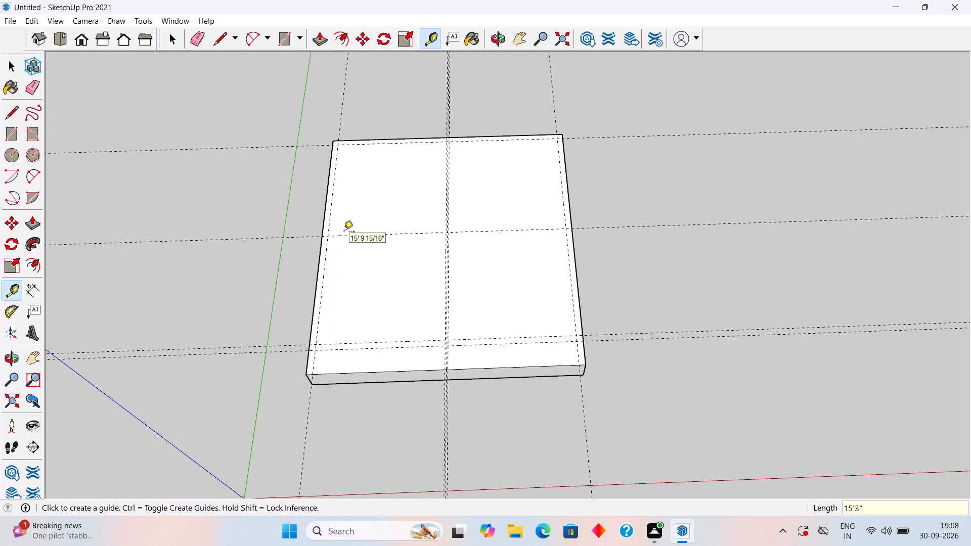
pyautogui.click(352, 236)
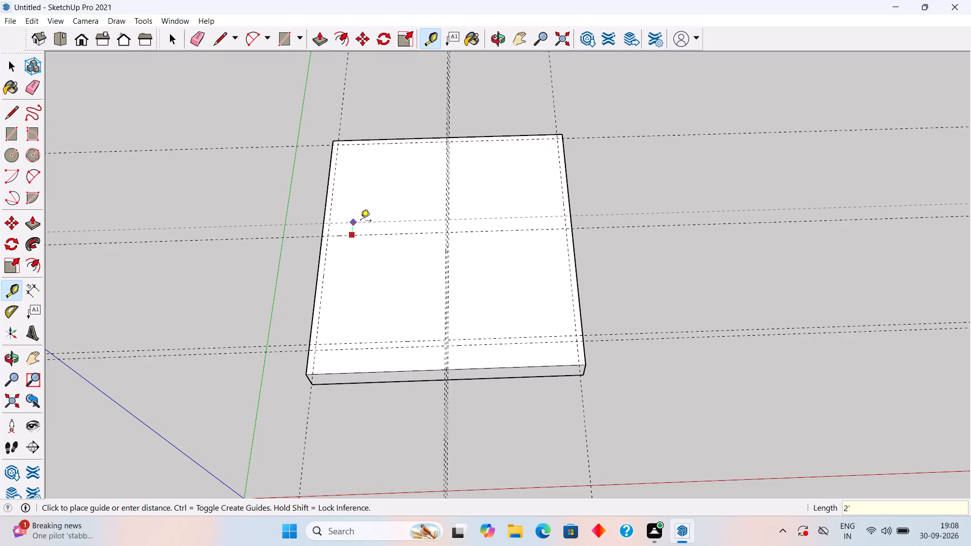
pyautogui.write('2"')
pyautogui.press('Return')
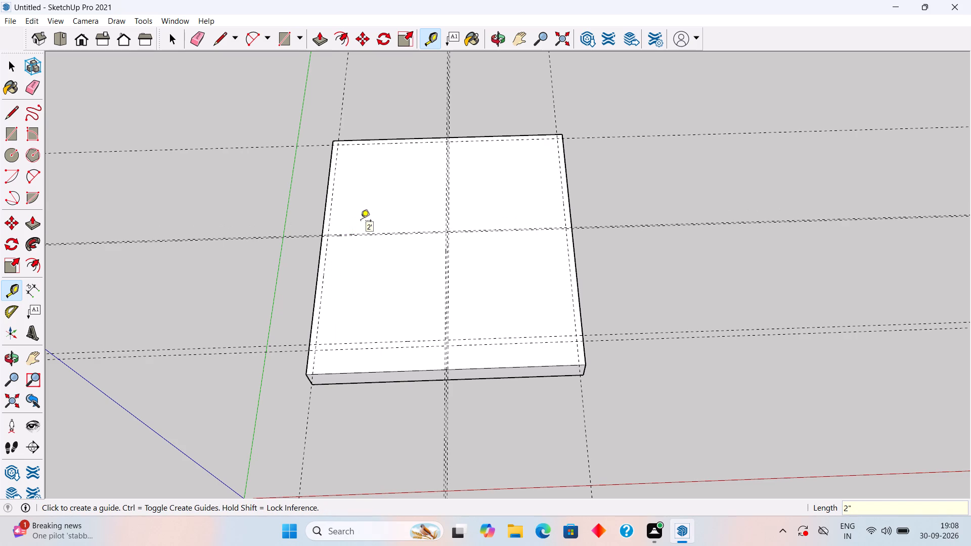
pyautogui.scroll(10, 357, 203)
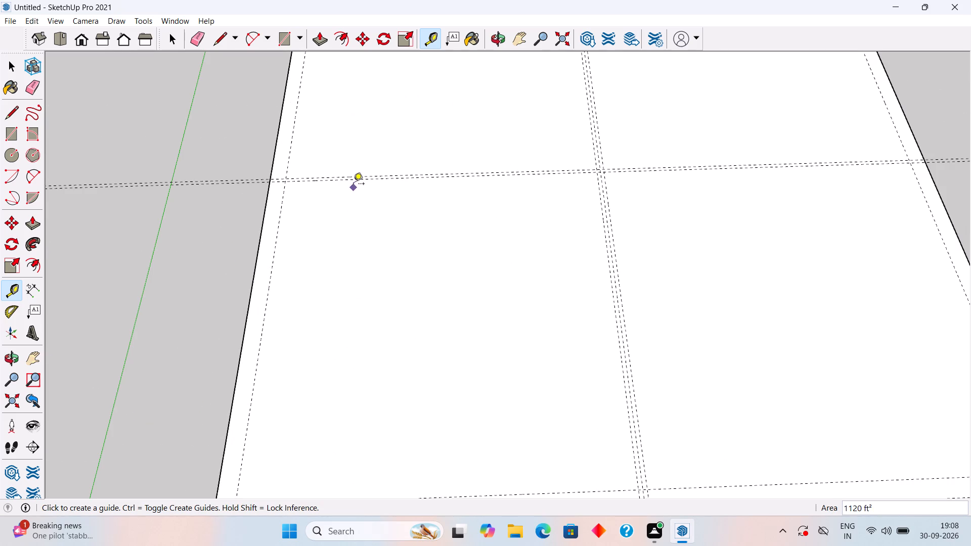
pyautogui.click(354, 182)
pyautogui.write('2"')
pyautogui.press('Return')
pyautogui.press('space')
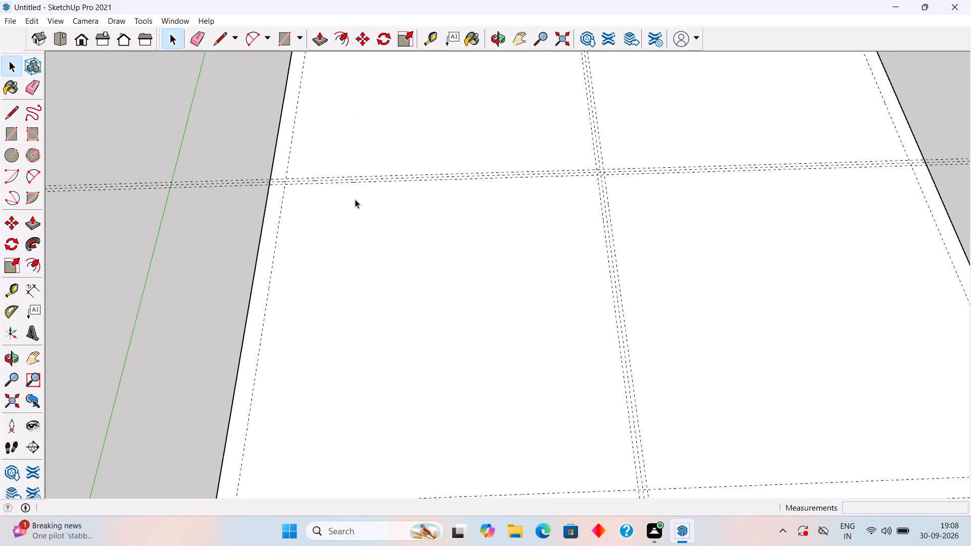
# Draw a 32' by 9" rectangle between the two front-wall guides, spanning the slab's full width.
pyautogui.scroll(-10, 356, 199)
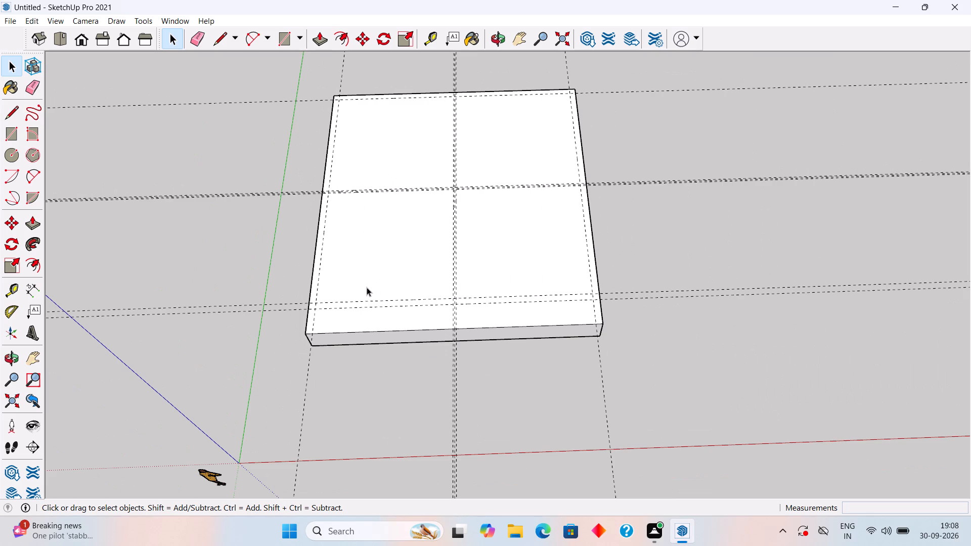
pyautogui.press('r')
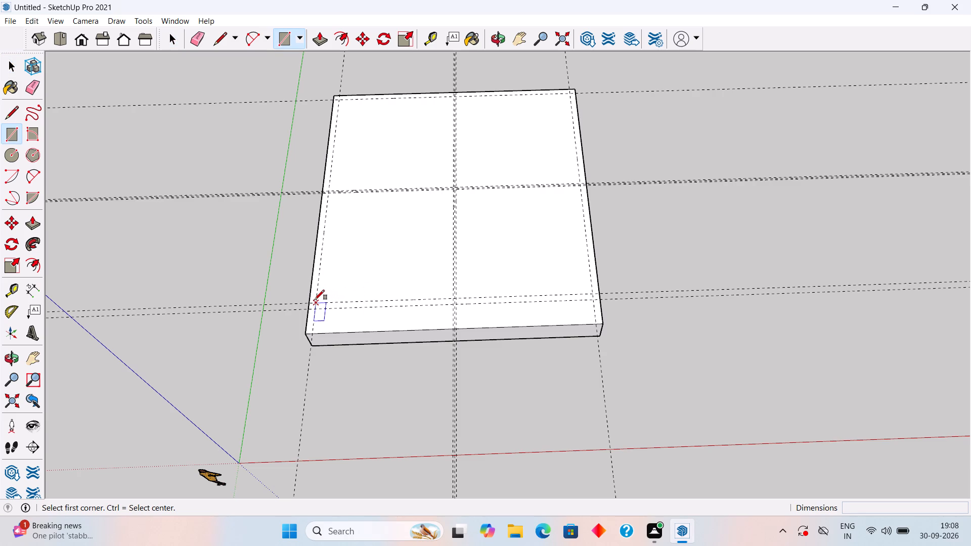
pyautogui.click(310, 300)
pyautogui.click(602, 297)
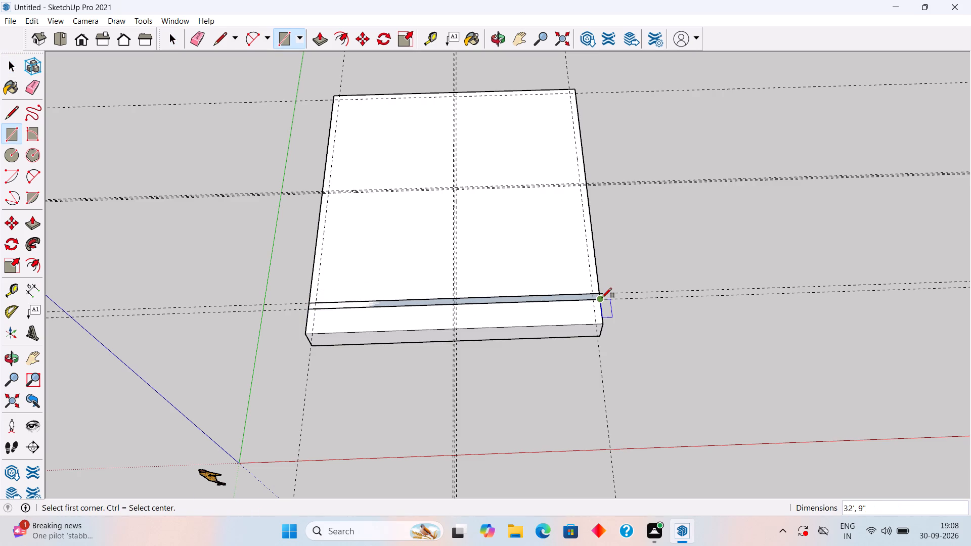
pyautogui.press('space')
# Push/Pull the front wall strip up 10'.
pyautogui.click(578, 295)
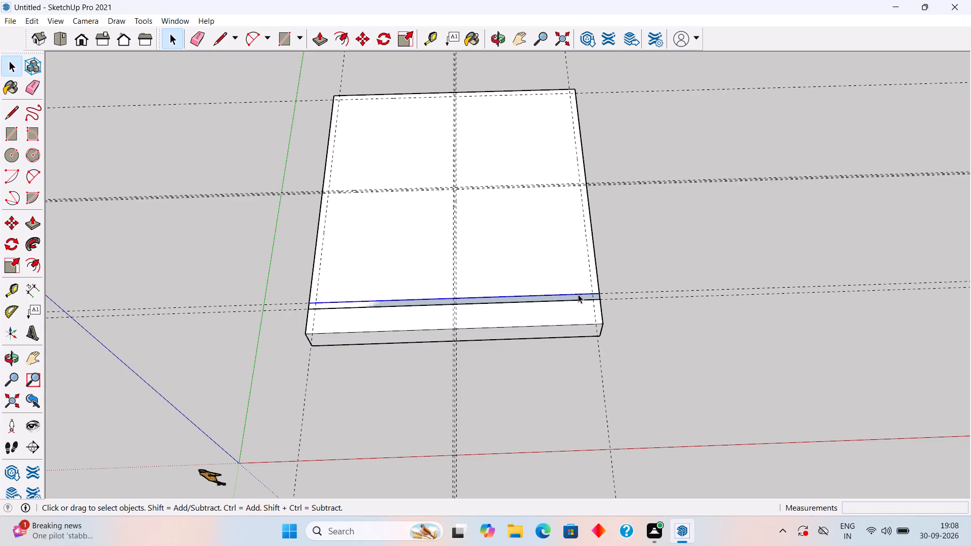
pyautogui.scroll(8, 581, 294)
pyautogui.press('p')
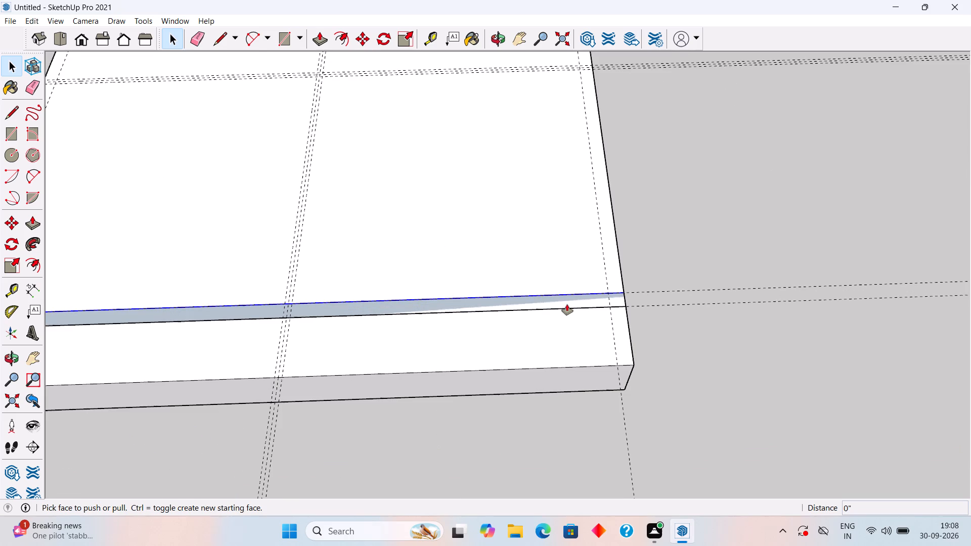
pyautogui.click(574, 295)
pyautogui.scroll(-3, 570, 225)
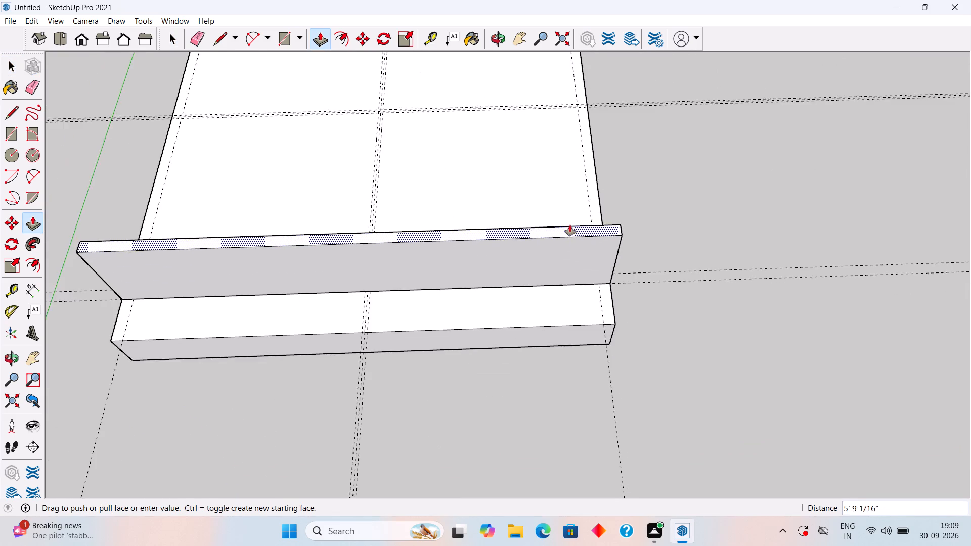
pyautogui.scroll(-6, 570, 225)
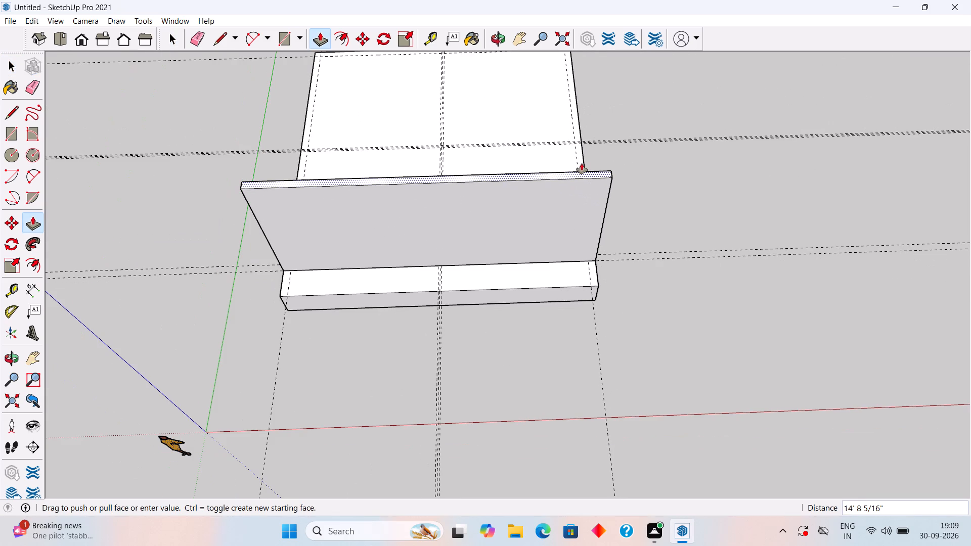
pyautogui.write("10'")
pyautogui.press('Return')
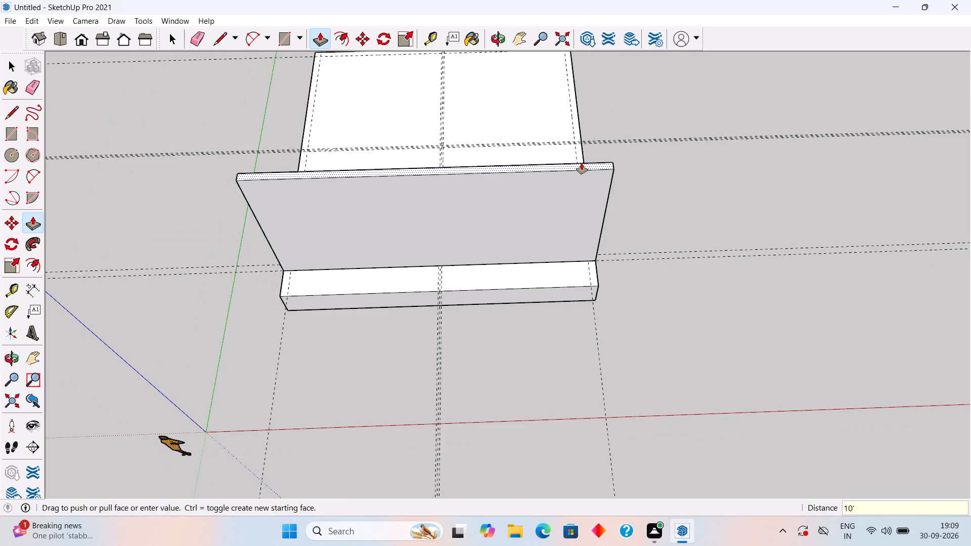
pyautogui.press('space')
# Select all of the front wall's geometry and make it a group.
pyautogui.tripleClick(532, 244)
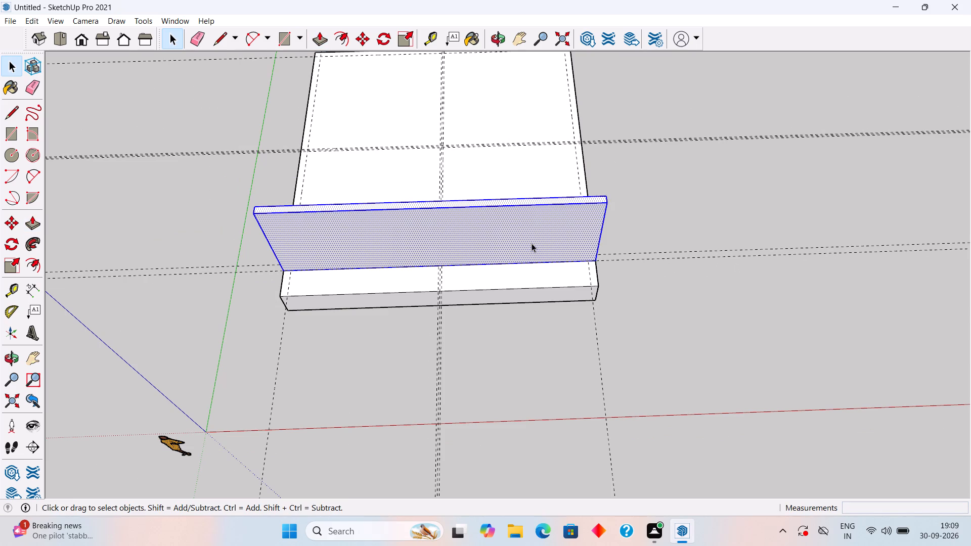
pyautogui.rightClick(531, 244)
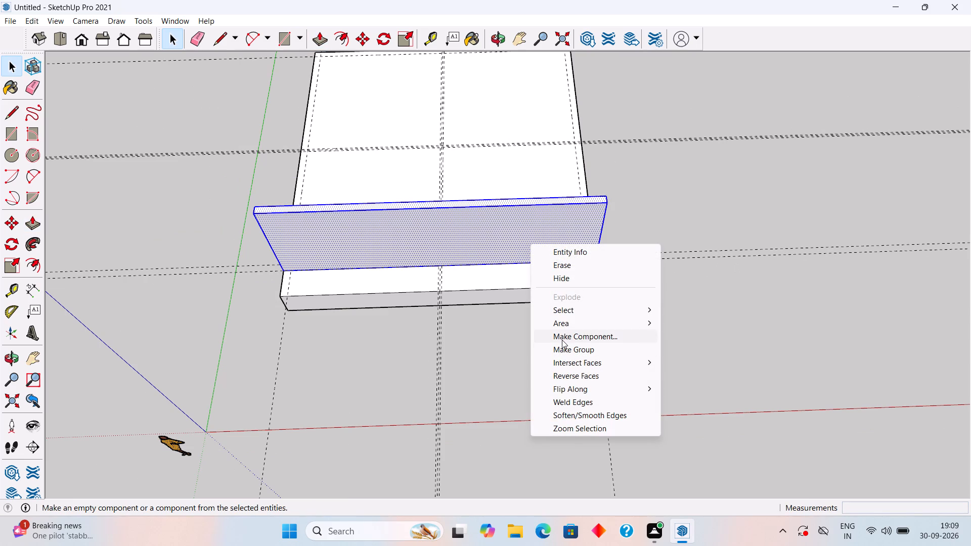
pyautogui.click(560, 350)
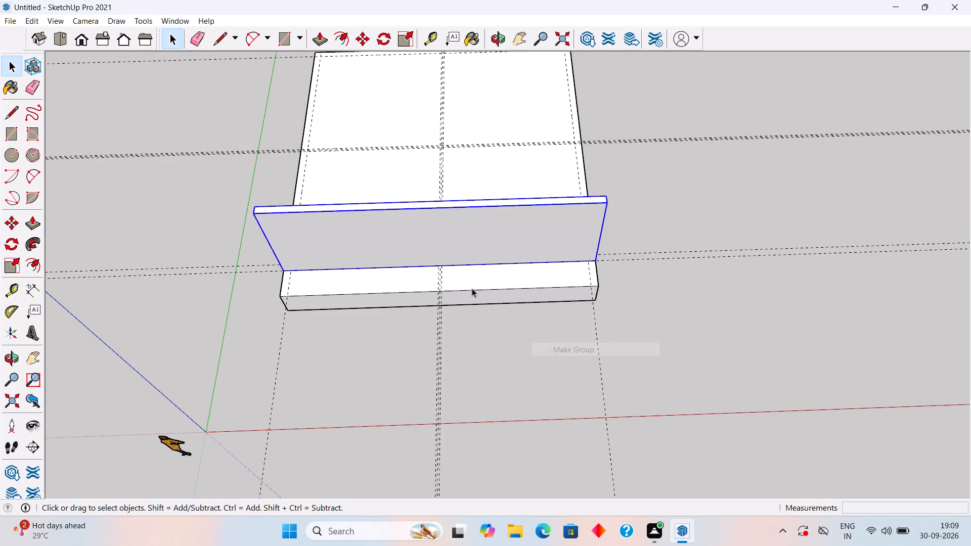
# Open the front wall group and place a vertical guide line at the middle of the wall's front face.
pyautogui.moveTo(431, 196); pyautogui.dragTo(451, 113, button='middle')
pyautogui.moveTo(408, 262); pyautogui.dragTo(408, 162, button='middle')
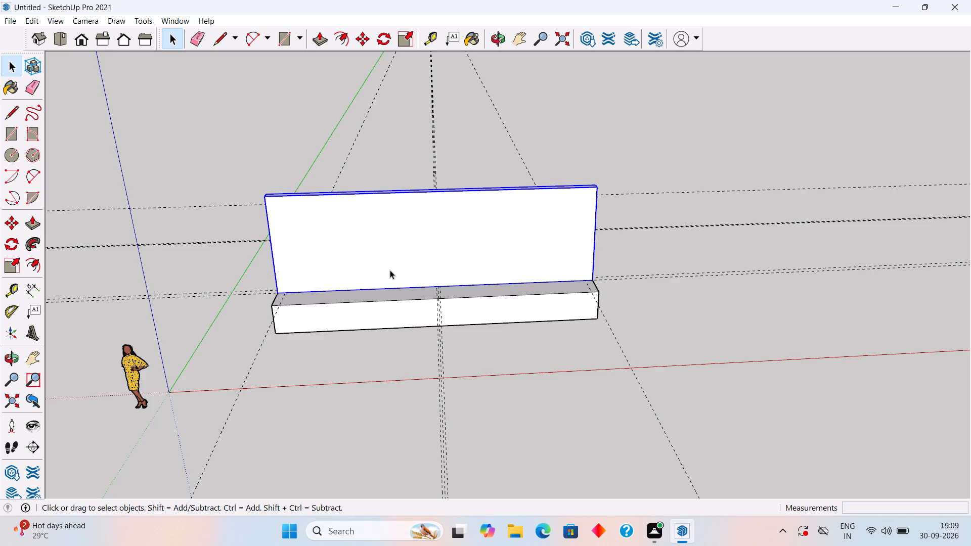
pyautogui.doubleClick(397, 251)
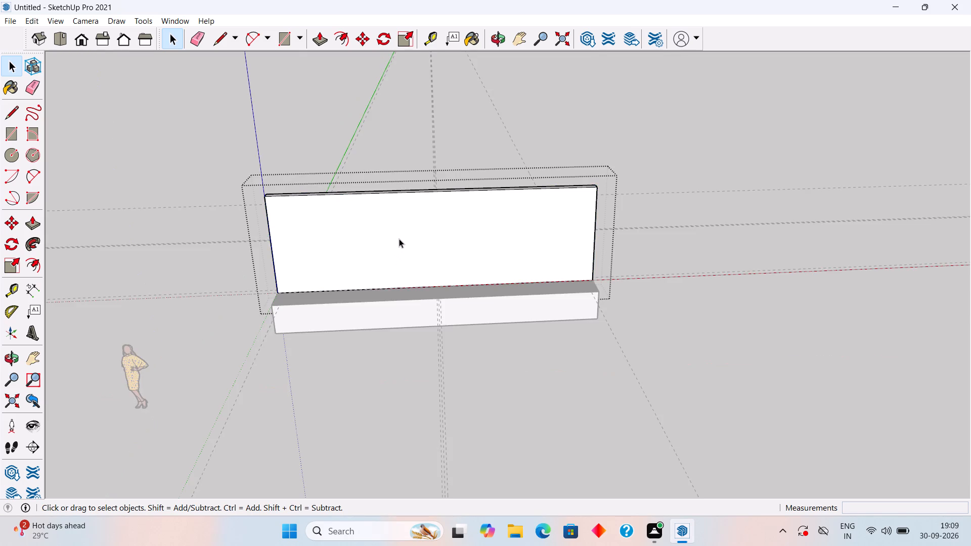
pyautogui.moveTo(399, 239); pyautogui.dragTo(420, 162, button='middle')
pyautogui.moveTo(389, 212); pyautogui.dragTo(355, 214, button='middle')
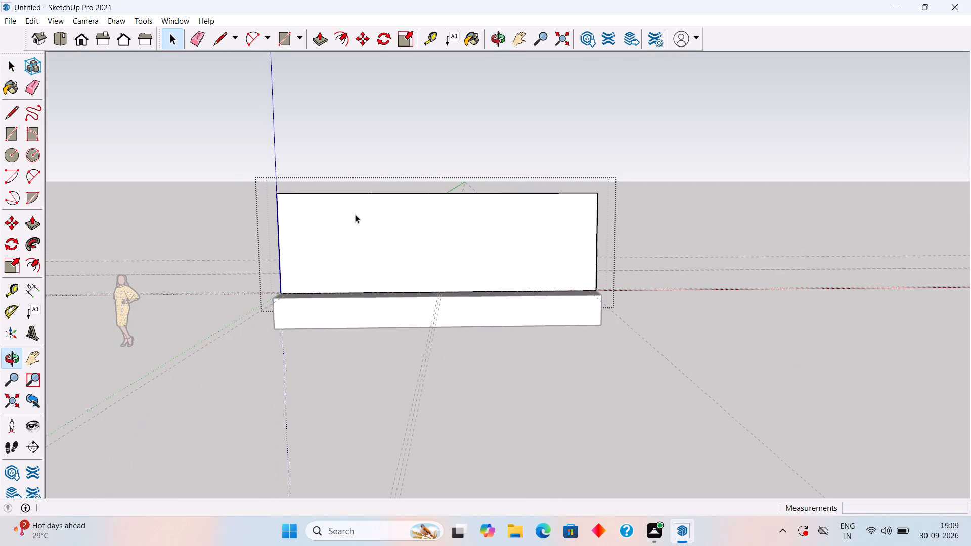
pyautogui.press('t')
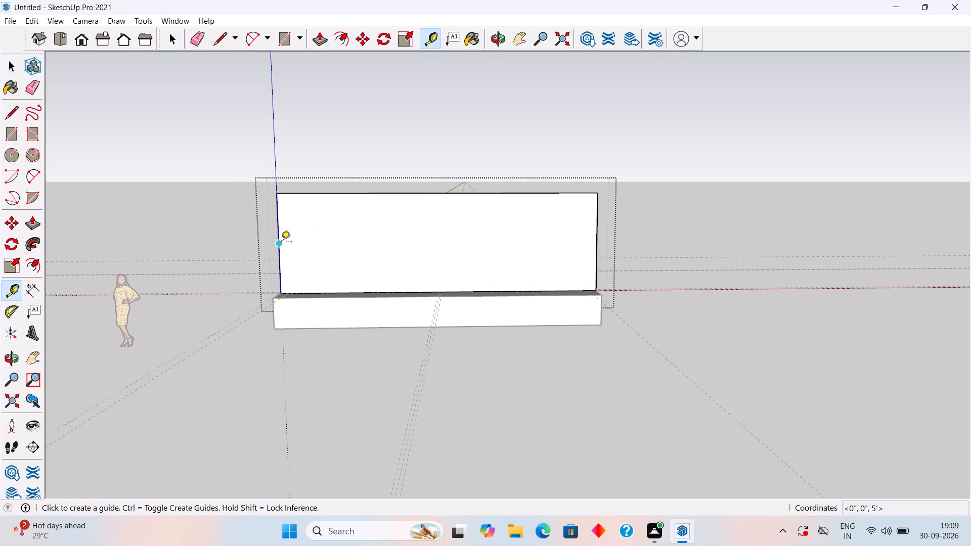
pyautogui.click(280, 259)
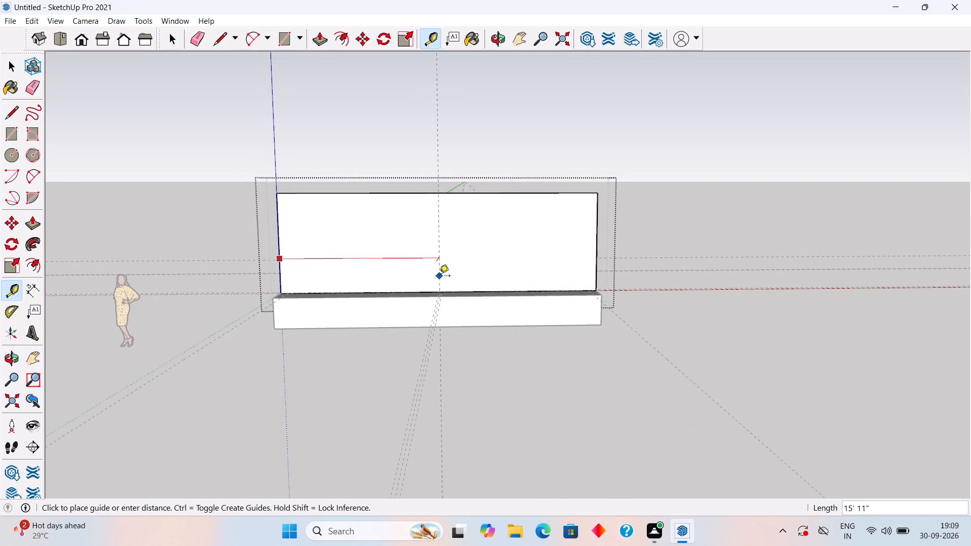
pyautogui.click(439, 194)
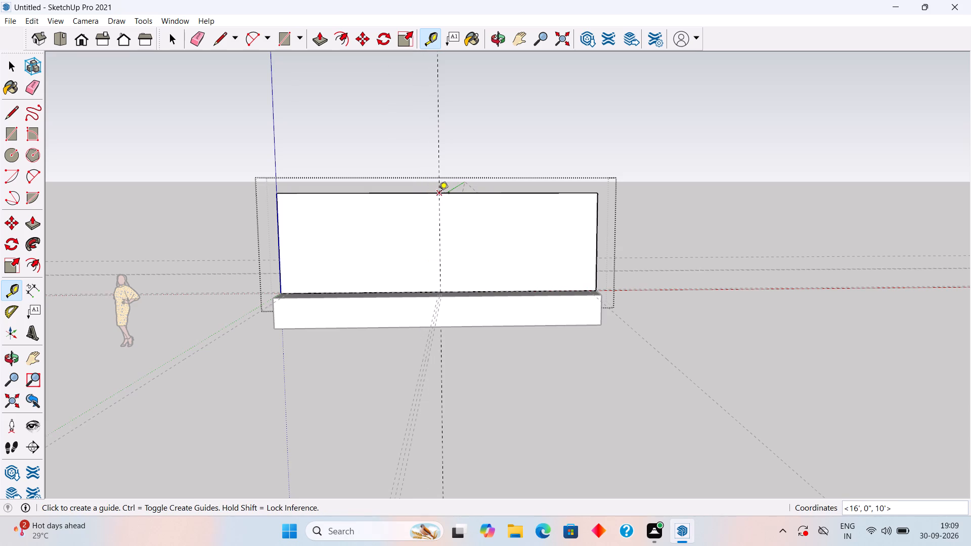
# Place two vertical guides on the front wall's face, offset 2" to either side of the middle guide.
pyautogui.click(439, 233)
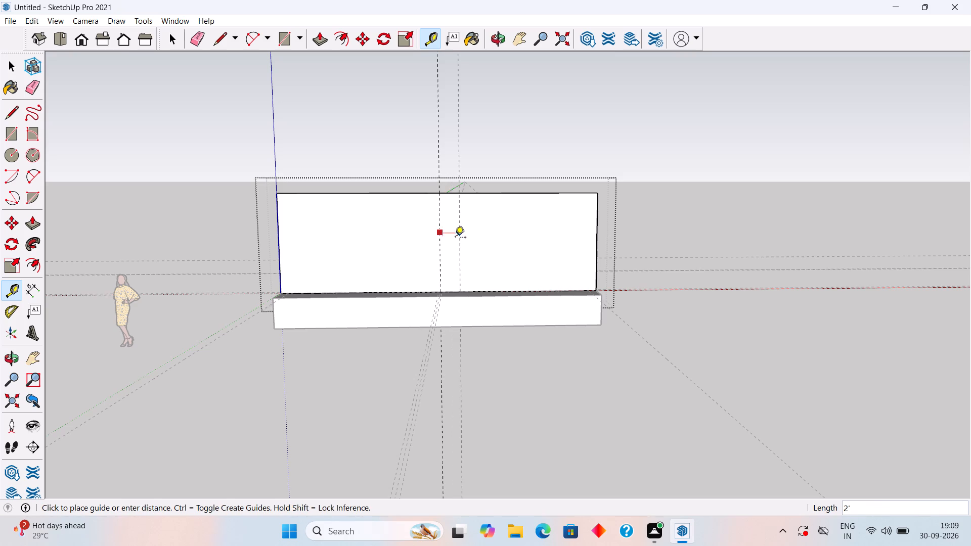
pyautogui.press('2')
pyautogui.hotkey('shift', '"')
pyautogui.press('Return')
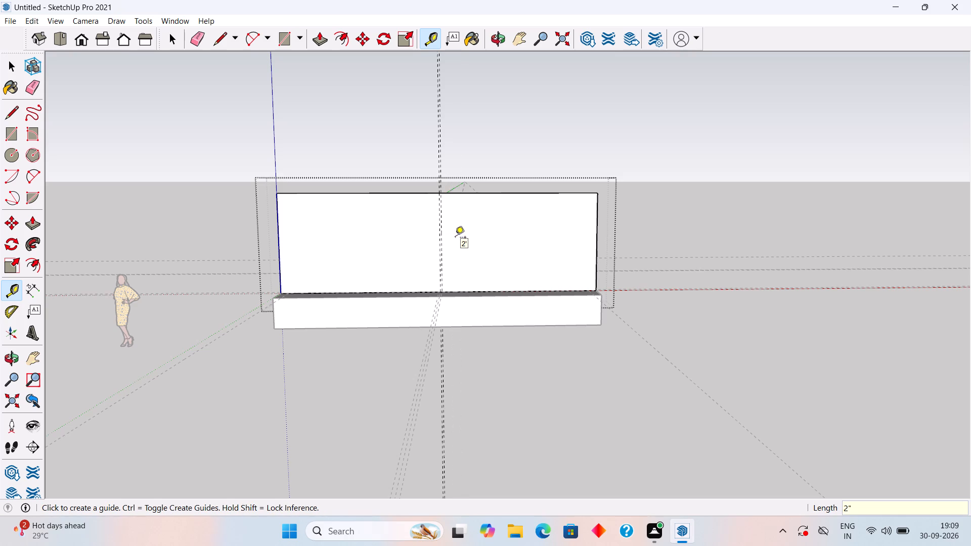
pyautogui.scroll(7, 455, 238)
pyautogui.scroll(4, 420, 217)
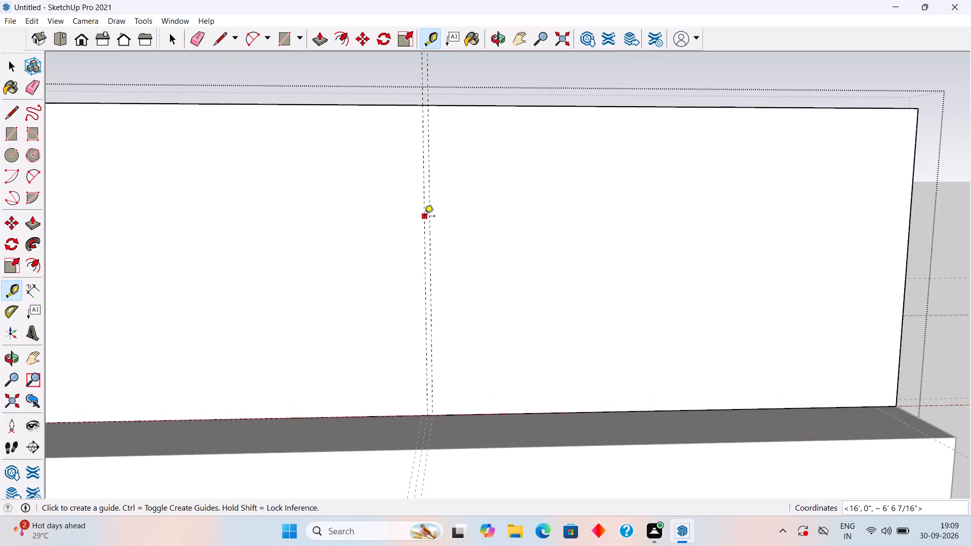
pyautogui.click(424, 217)
pyautogui.write('2"')
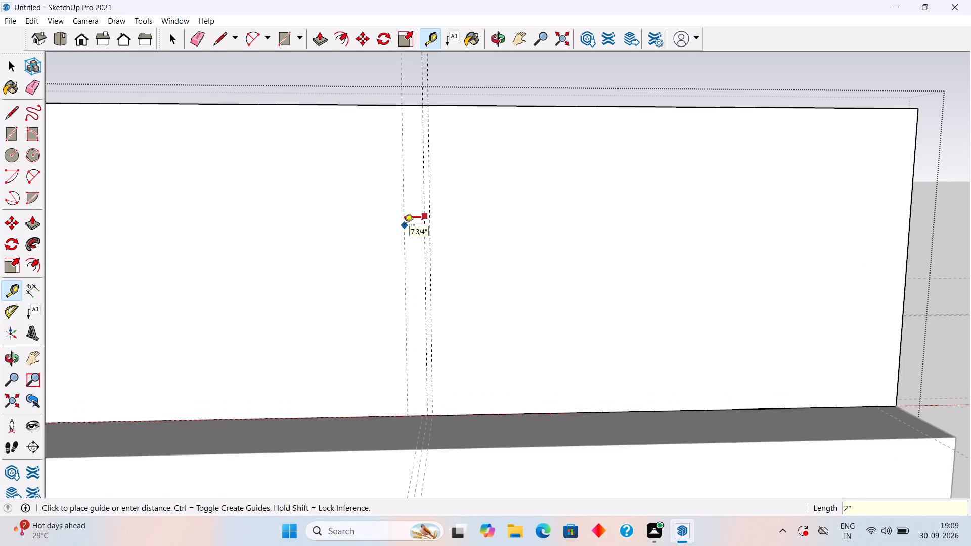
pyautogui.press('Return')
pyautogui.press('space')
# Examine the front wall and its three middle guides from above and from the front.
pyautogui.scroll(-3, 404, 226)
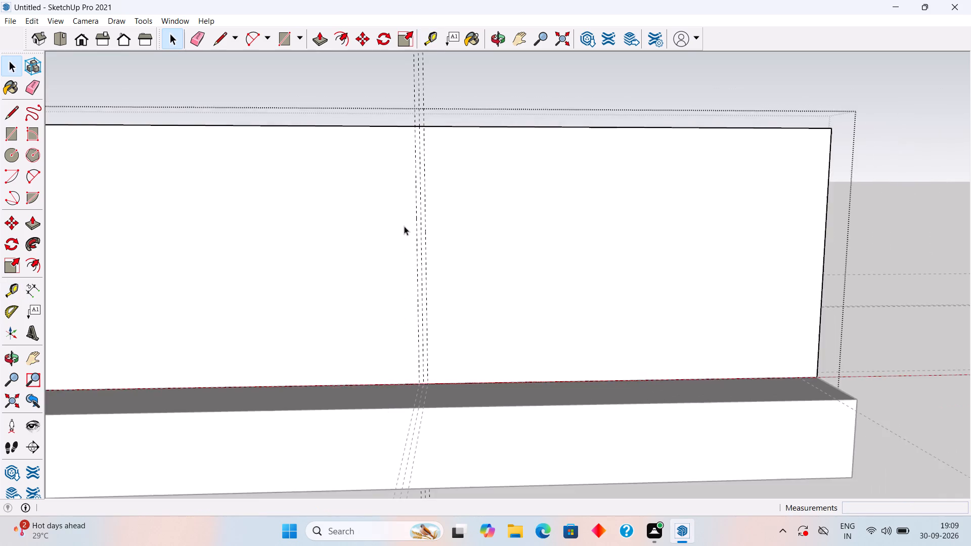
pyautogui.scroll(-4, 404, 226)
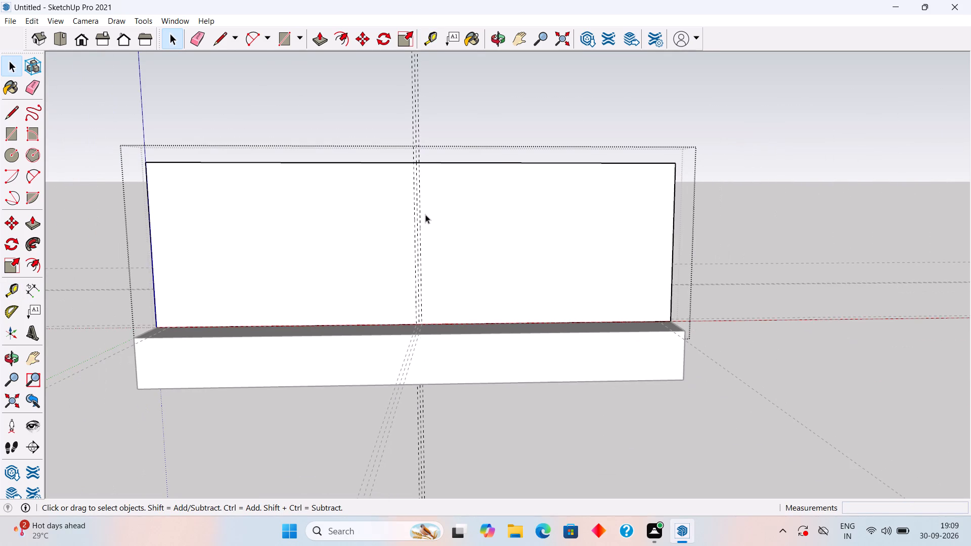
pyautogui.scroll(-1, 427, 220)
pyautogui.moveTo(429, 246); pyautogui.dragTo(490, 407, button='middle')
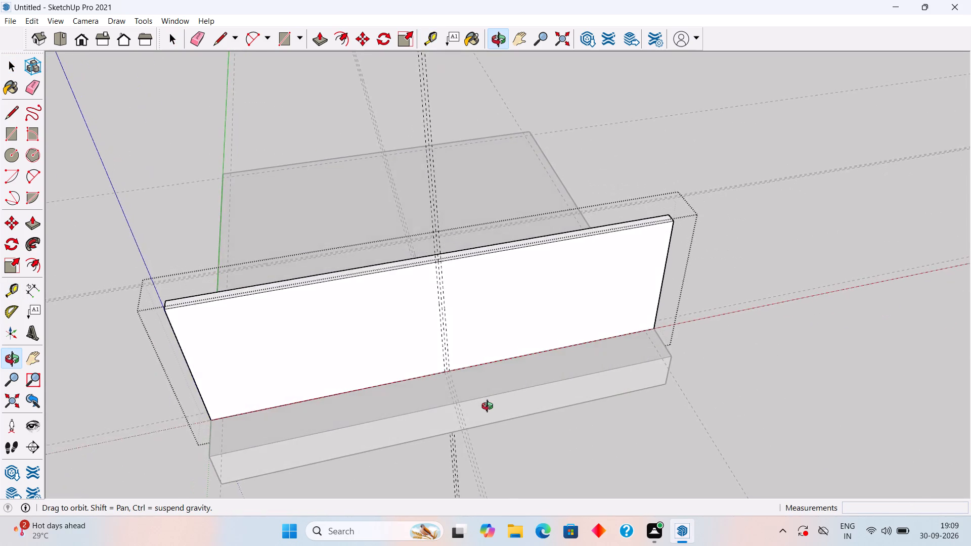
pyautogui.moveTo(490, 407); pyautogui.dragTo(492, 427, button='middle')
pyautogui.scroll(4, 479, 371)
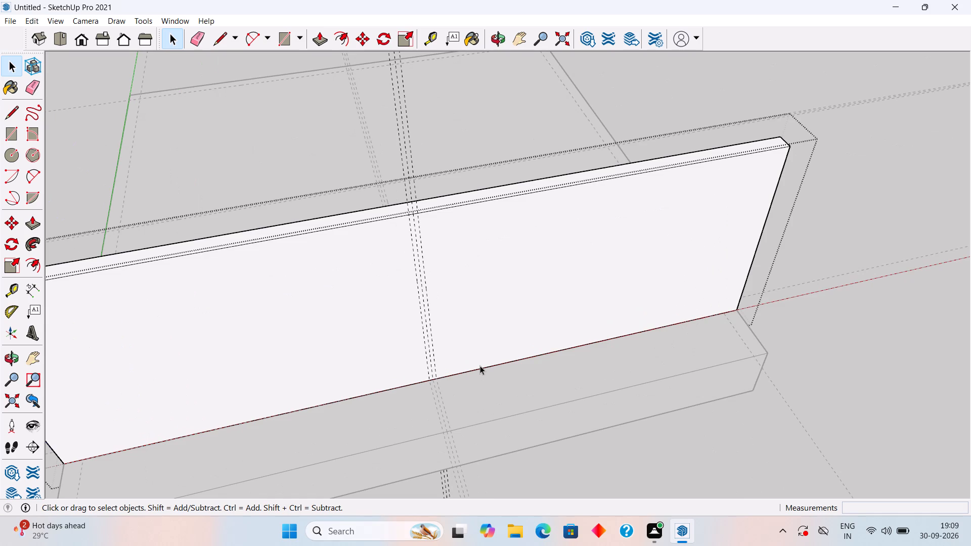
pyautogui.moveTo(480, 366); pyautogui.dragTo(449, 347, button='middle')
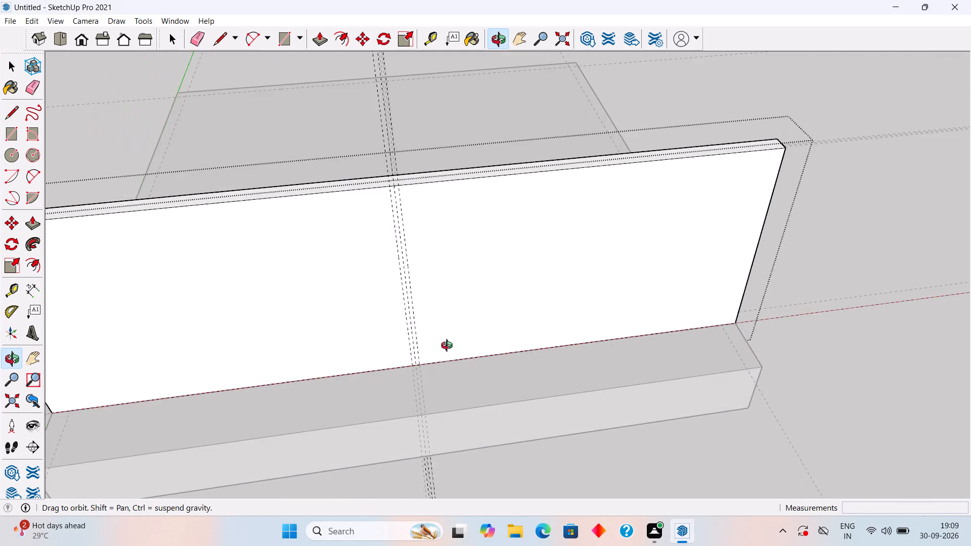
pyautogui.moveTo(449, 347); pyautogui.dragTo(447, 348, button='middle')
pyautogui.scroll(-6, 448, 348)
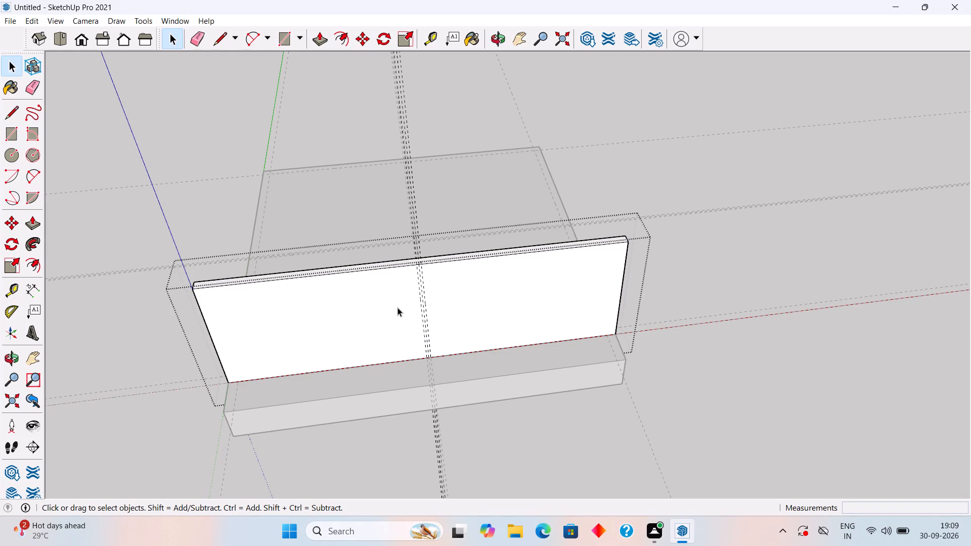
pyautogui.moveTo(213, 308); pyautogui.dragTo(213, 270, button='middle')
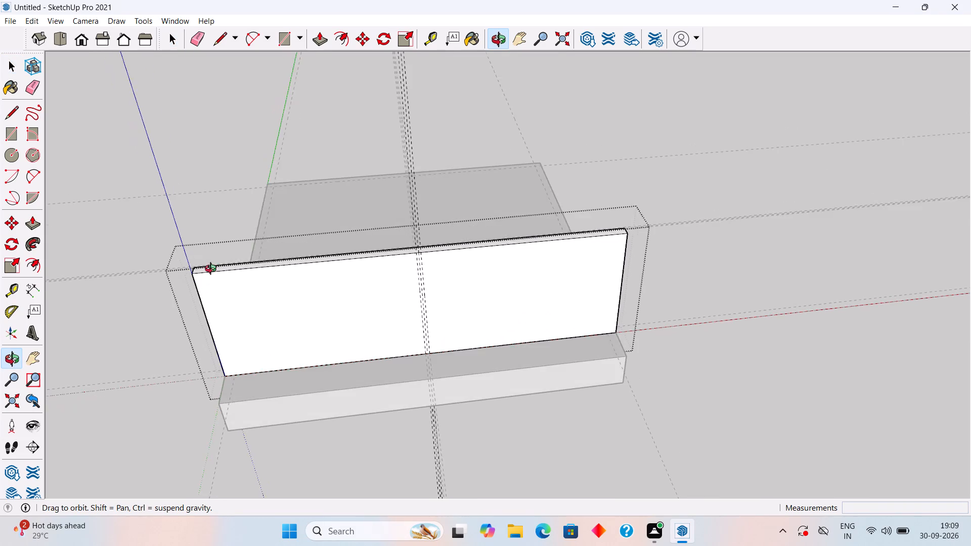
pyautogui.moveTo(213, 270); pyautogui.dragTo(227, 213, button='middle')
pyautogui.scroll(3, 385, 267)
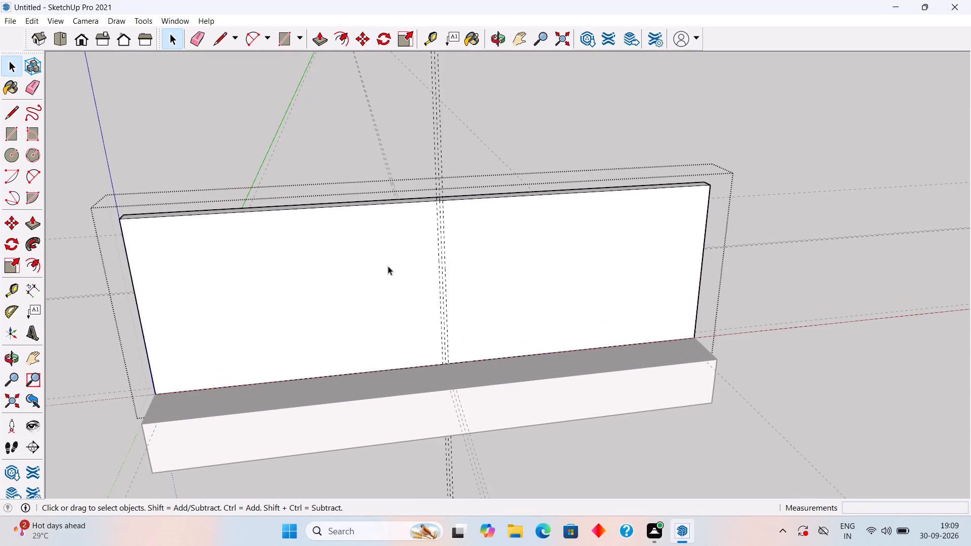
pyautogui.moveTo(404, 264); pyautogui.dragTo(372, 254, button='middle')
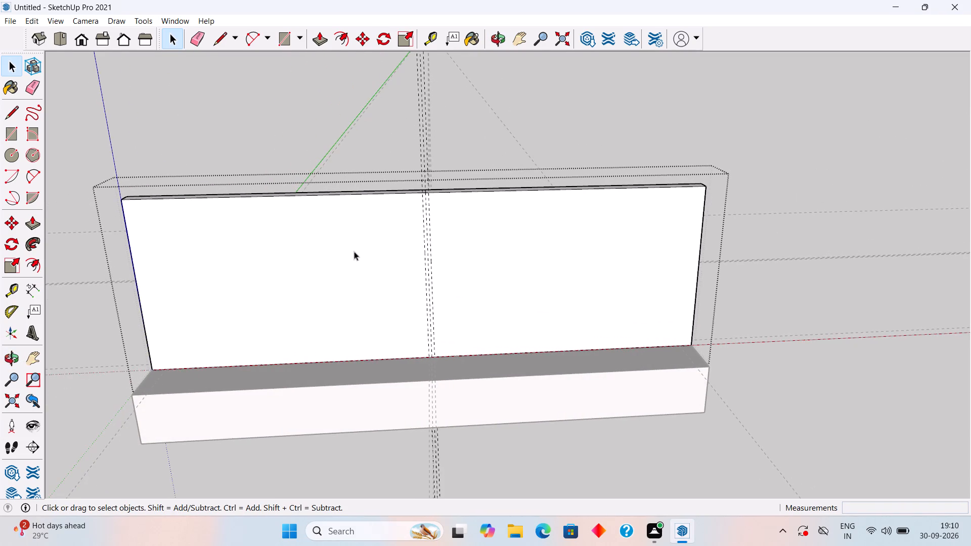
pyautogui.scroll(-3, 300, 257)
pyautogui.moveTo(300, 256); pyautogui.dragTo(462, 232, button='middle')
pyautogui.scroll(3, 462, 232)
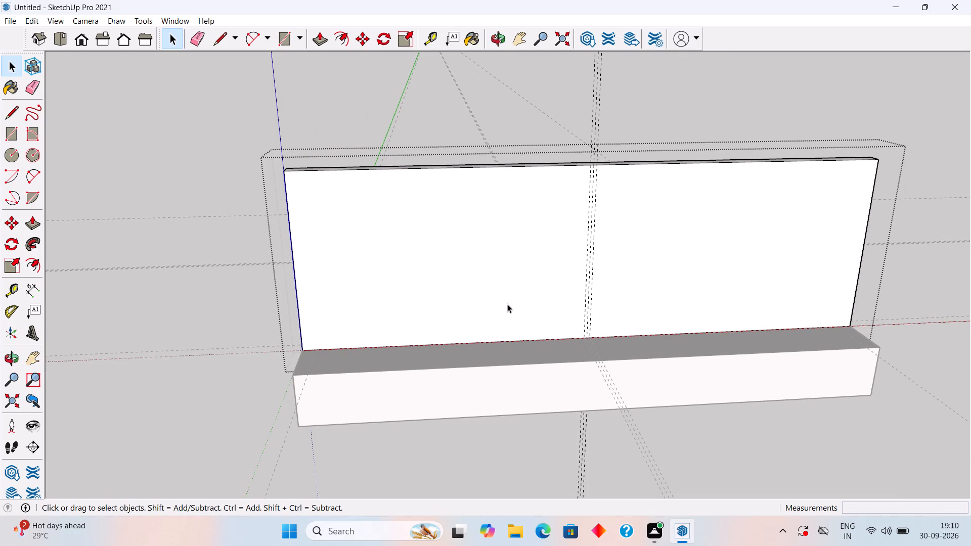
pyautogui.scroll(1, 582, 285)
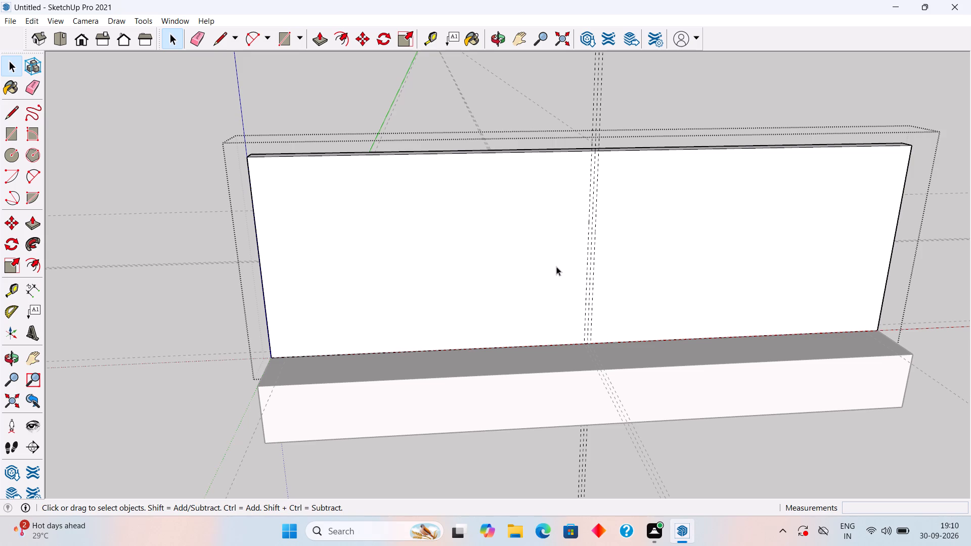
# Place four vertical guides across the wall face, starting from its edge on the blue axis, at successive offsets of 3', 1', 3' and 1'.
pyautogui.press('t')
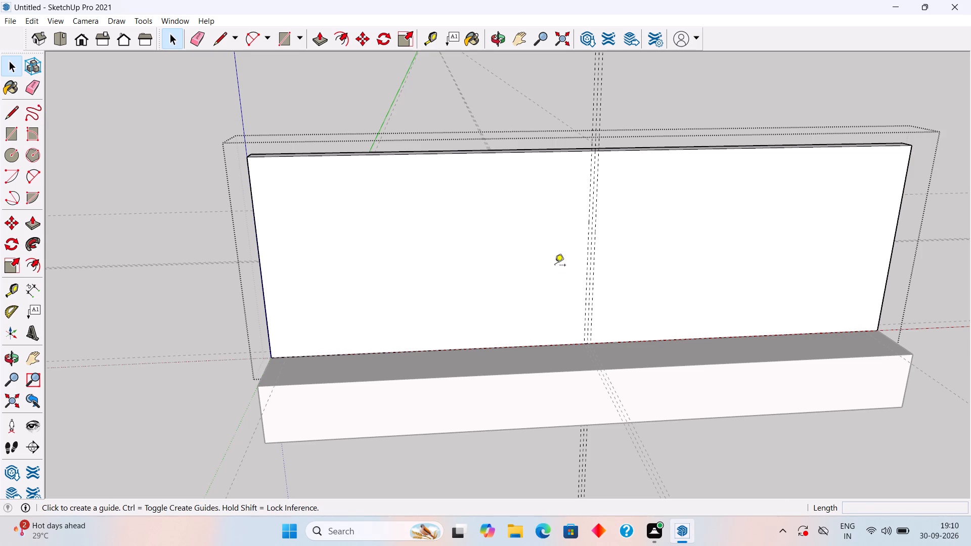
pyautogui.click(264, 277)
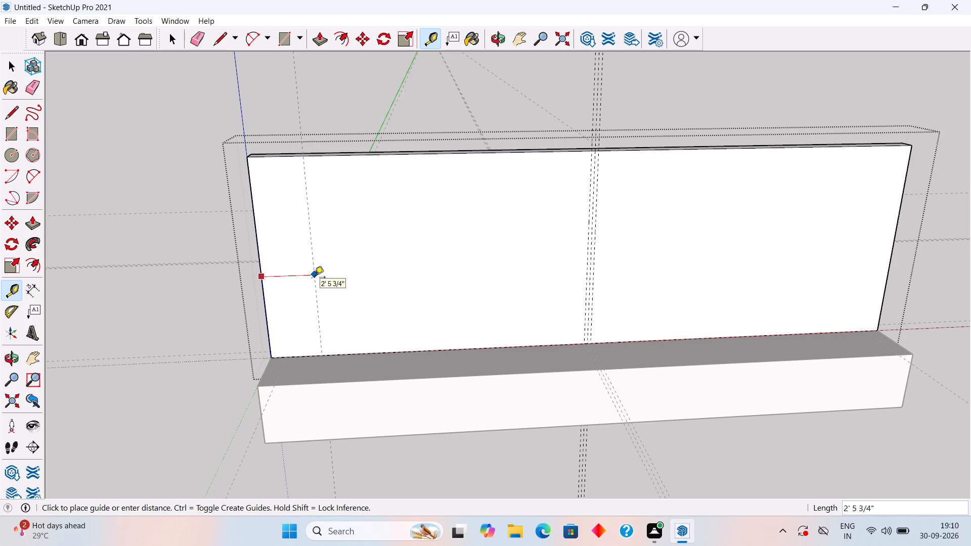
pyautogui.write("3'")
pyautogui.press('Return')
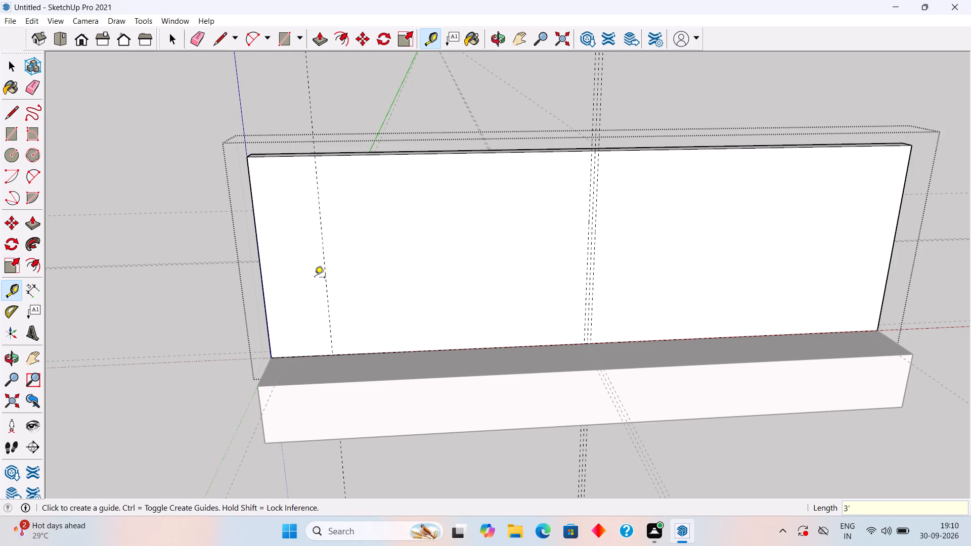
pyautogui.click(328, 325)
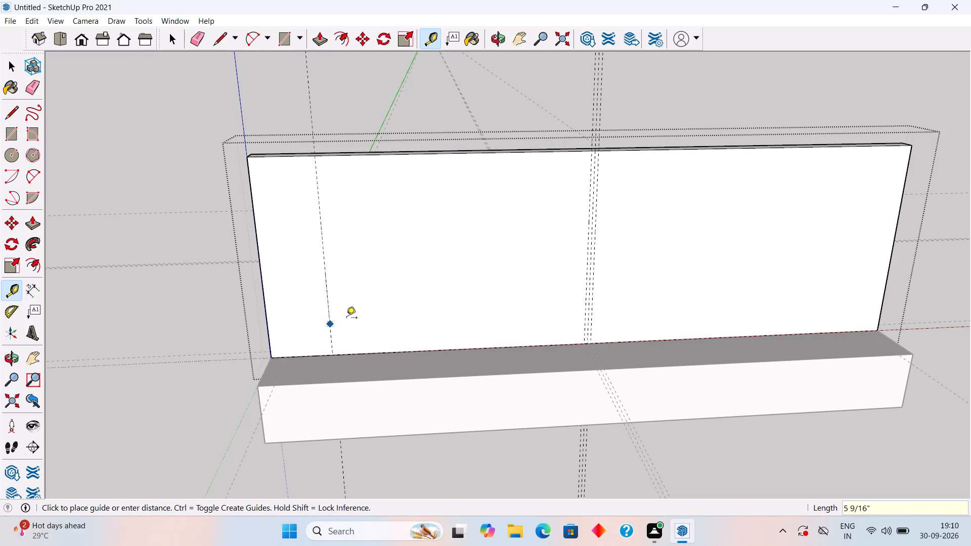
pyautogui.write("1'")
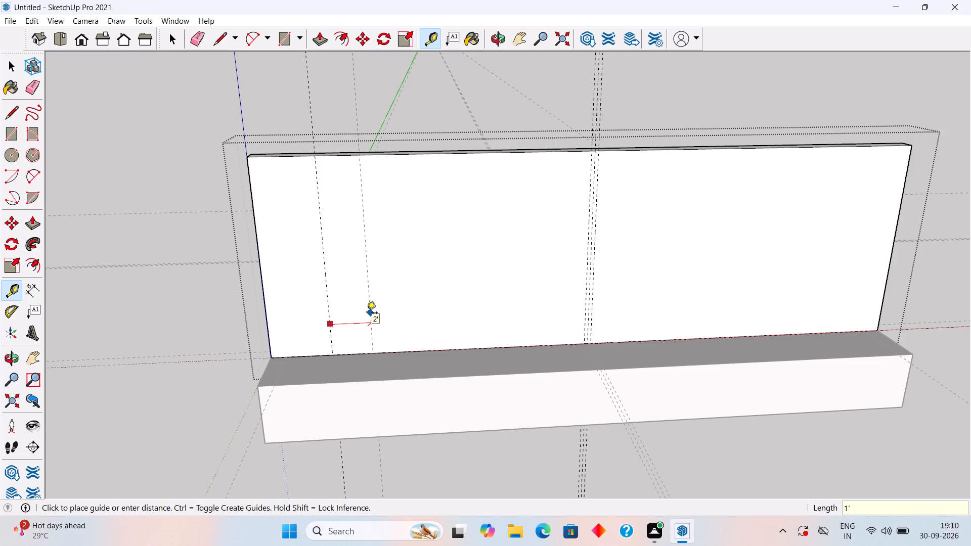
pyautogui.press('Return')
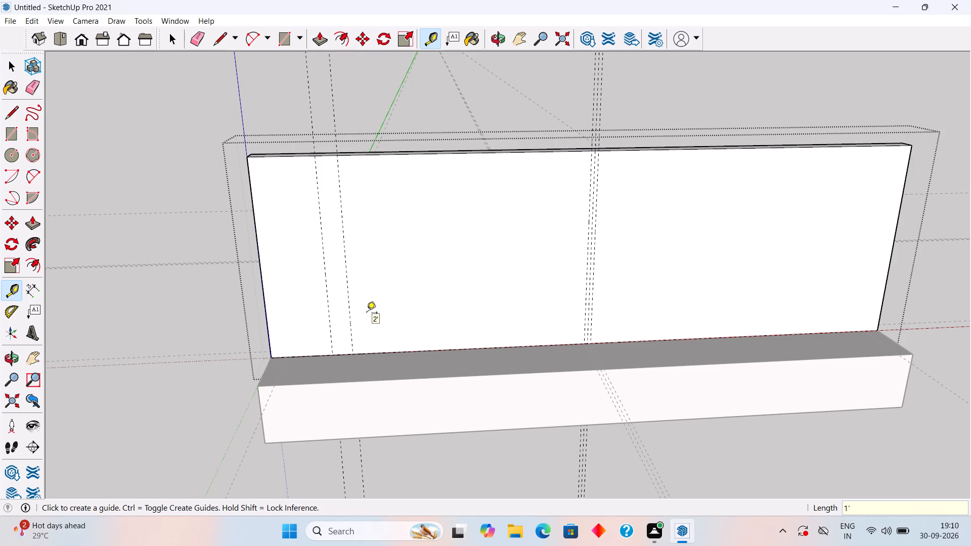
pyautogui.click(352, 325)
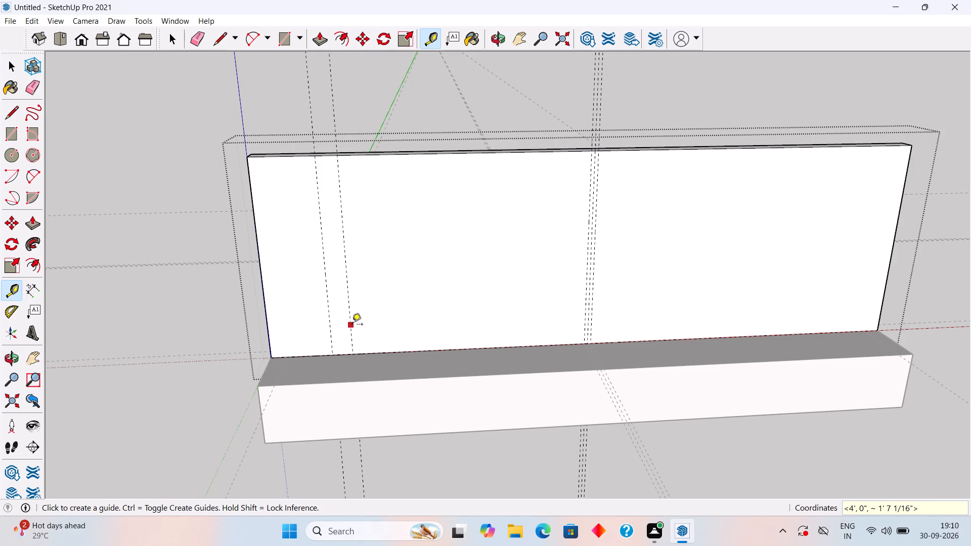
pyautogui.write("3'")
pyautogui.press('Return')
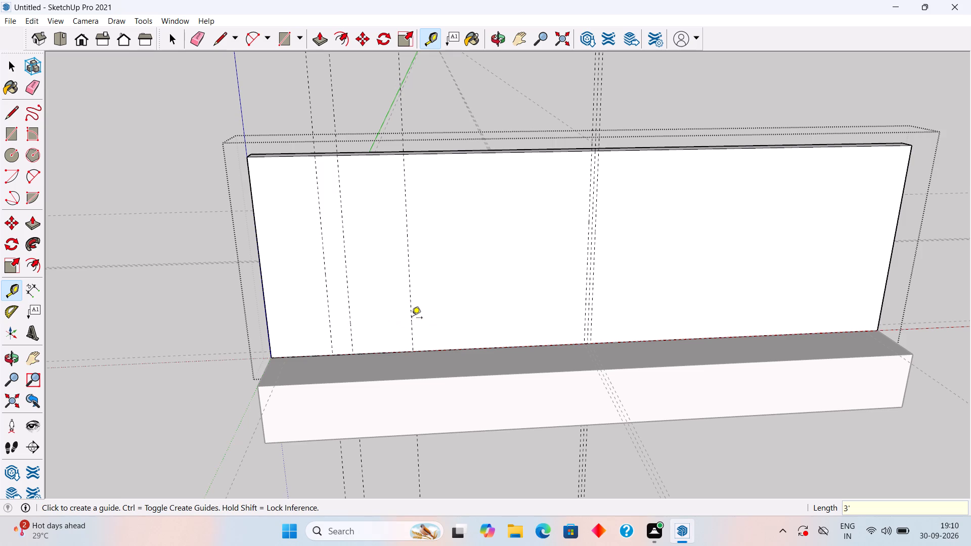
pyautogui.click(412, 318)
pyautogui.write("1'")
pyautogui.press('Return')
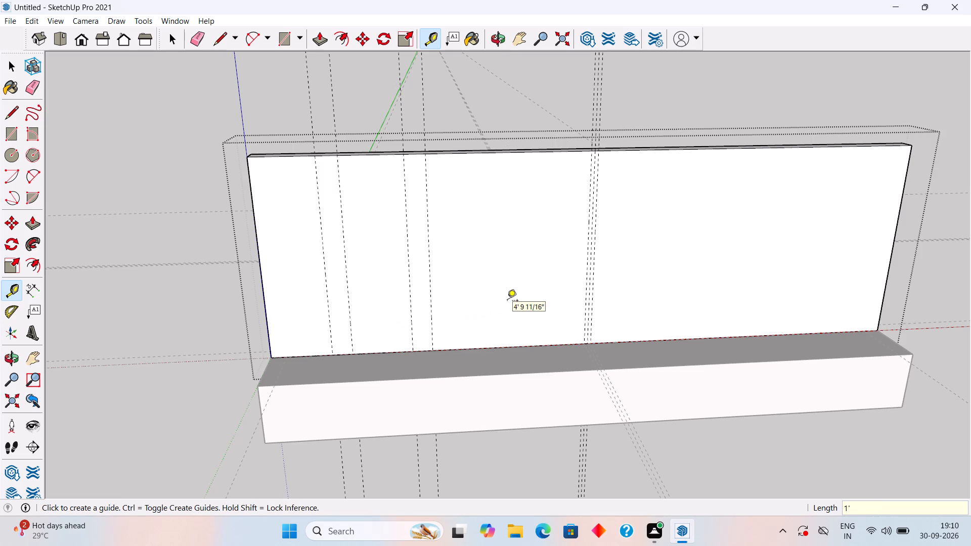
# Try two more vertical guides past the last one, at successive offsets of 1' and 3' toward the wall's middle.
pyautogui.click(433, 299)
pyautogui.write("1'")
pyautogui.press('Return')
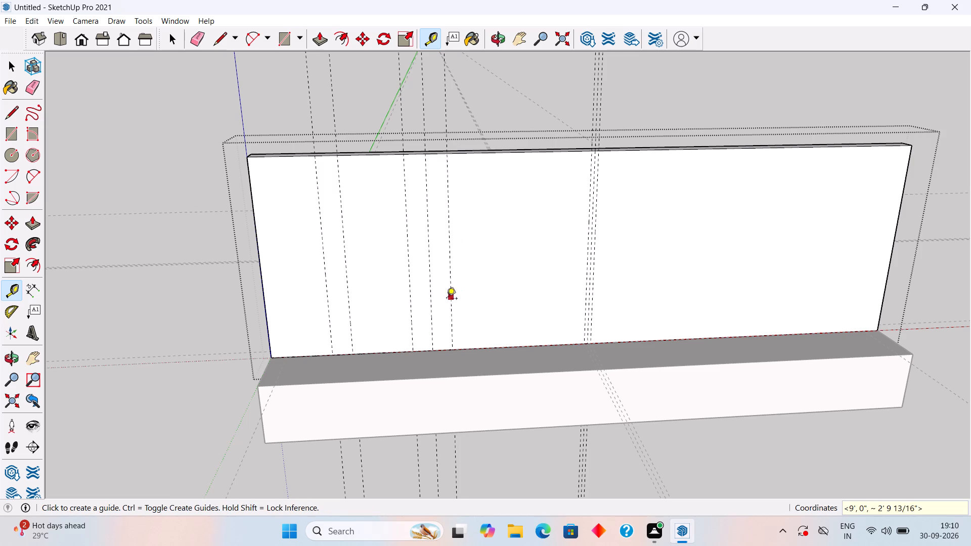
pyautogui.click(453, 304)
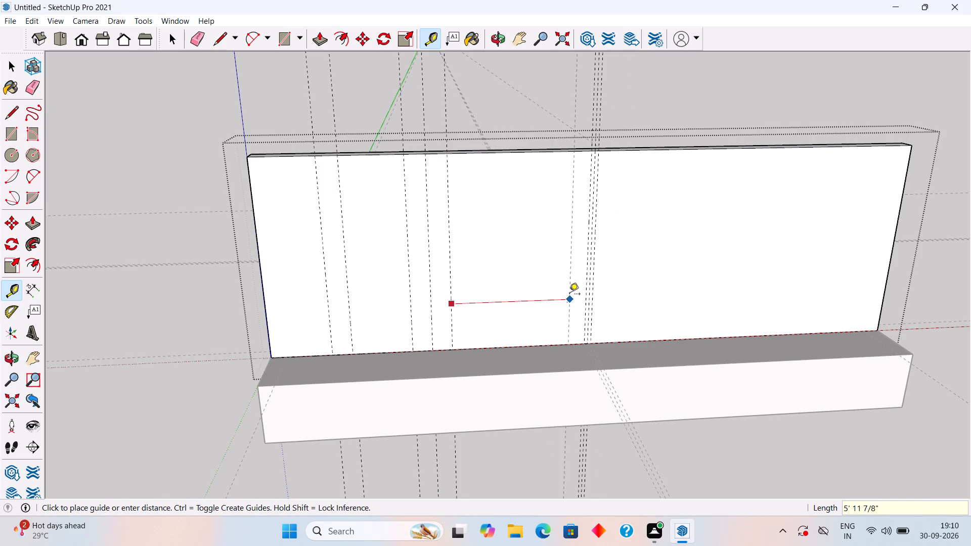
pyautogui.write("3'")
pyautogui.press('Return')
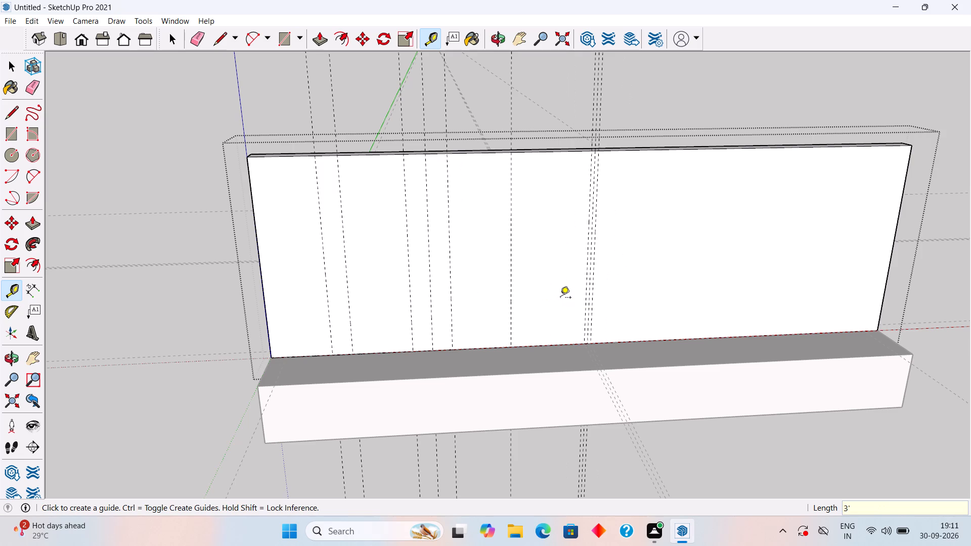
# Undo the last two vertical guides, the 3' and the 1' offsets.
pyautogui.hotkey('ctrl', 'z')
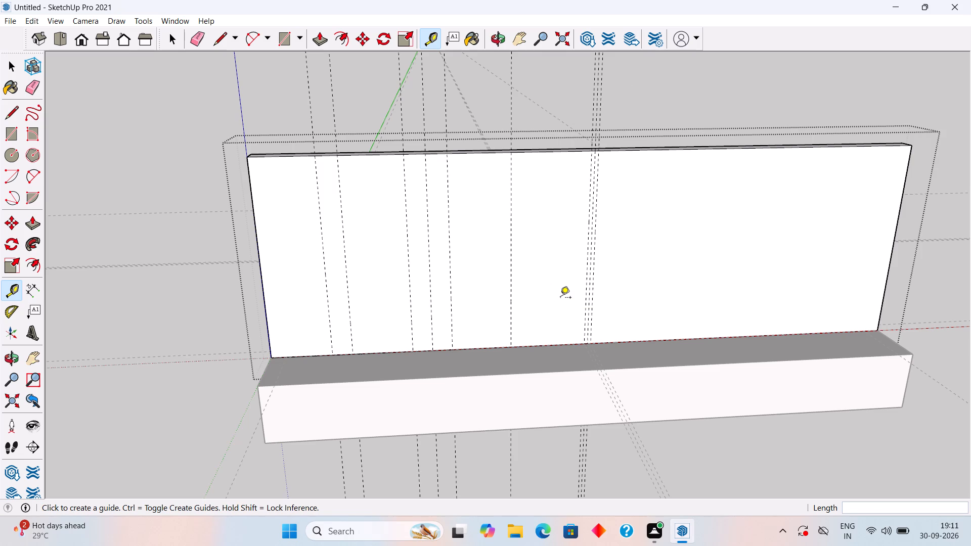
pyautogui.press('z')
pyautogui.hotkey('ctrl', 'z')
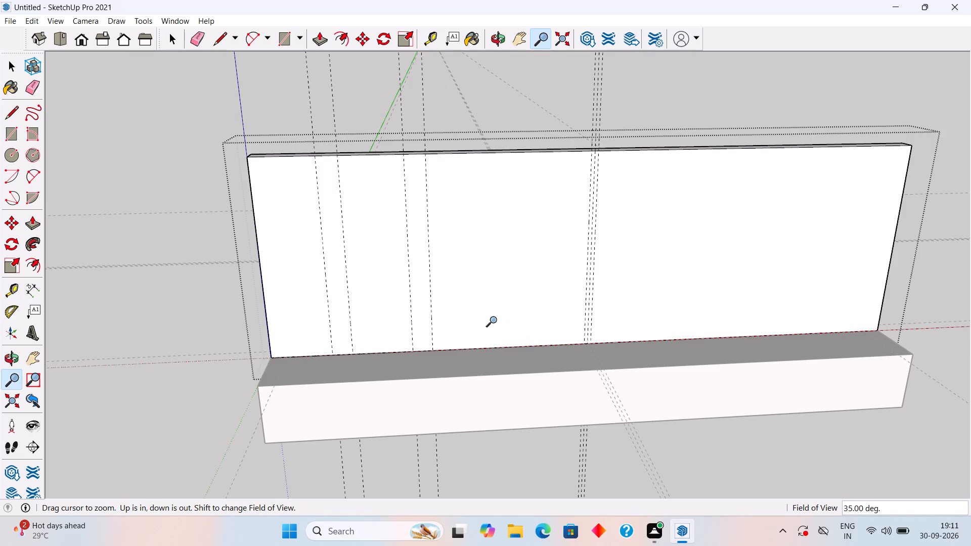
# Place two vertical guides from the remaining last offset guide toward the wall's middle, at successive offsets of 2' and 3'.
pyautogui.press('t')
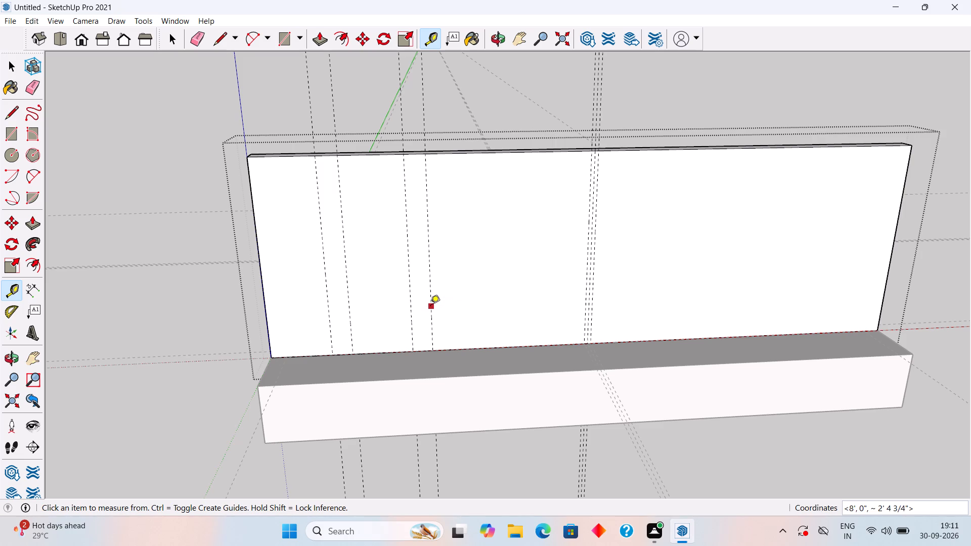
pyautogui.click(430, 307)
pyautogui.press('space')
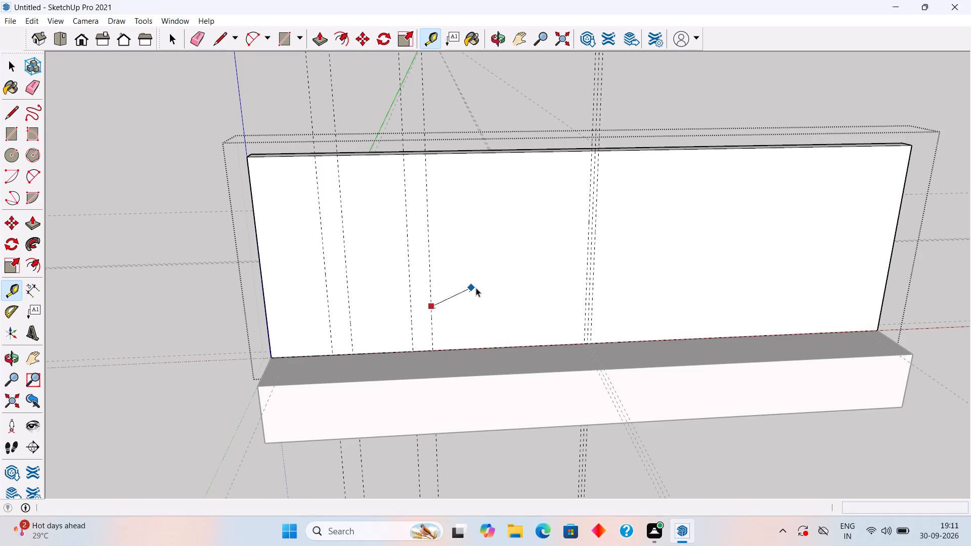
pyautogui.press('t')
pyautogui.click(434, 333)
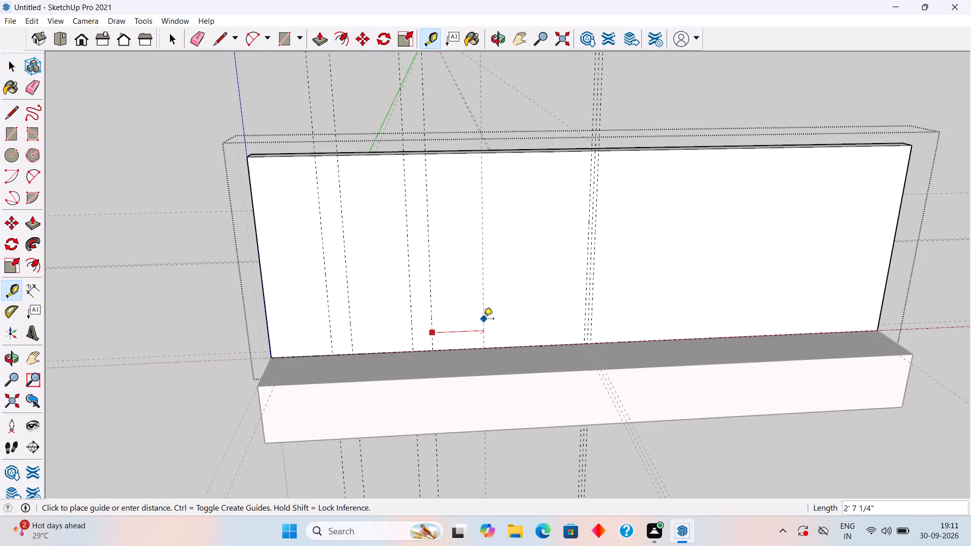
pyautogui.write("2'")
pyautogui.press('Return')
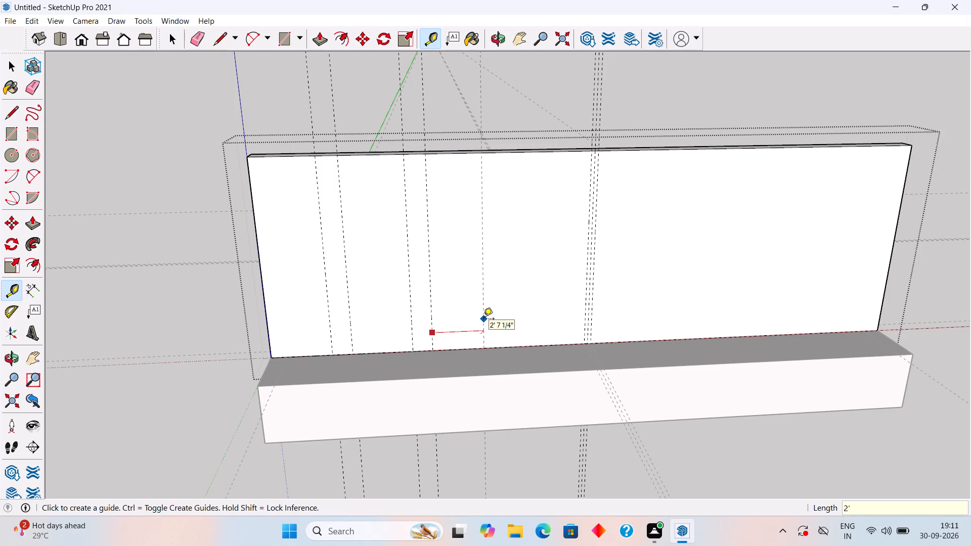
pyautogui.click(472, 322)
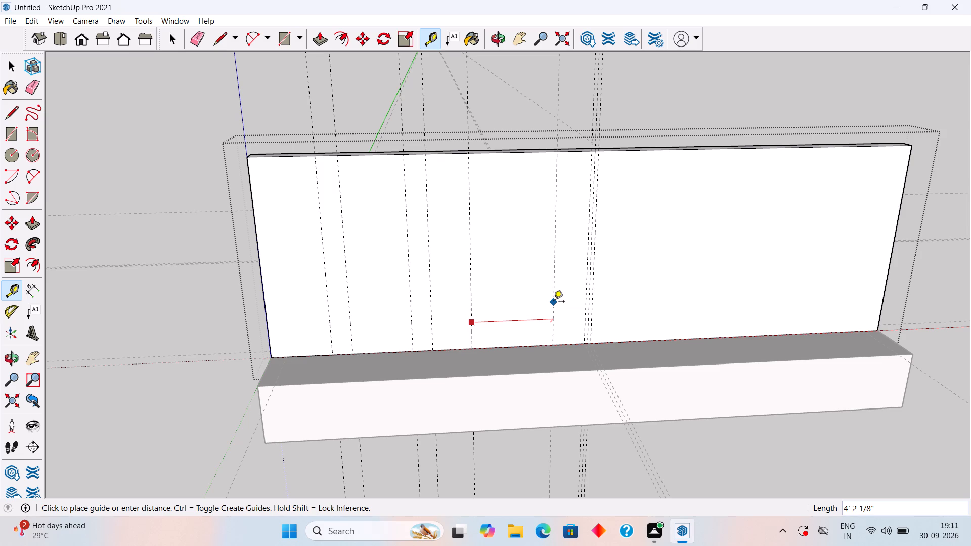
pyautogui.write("3'")
pyautogui.press('Return')
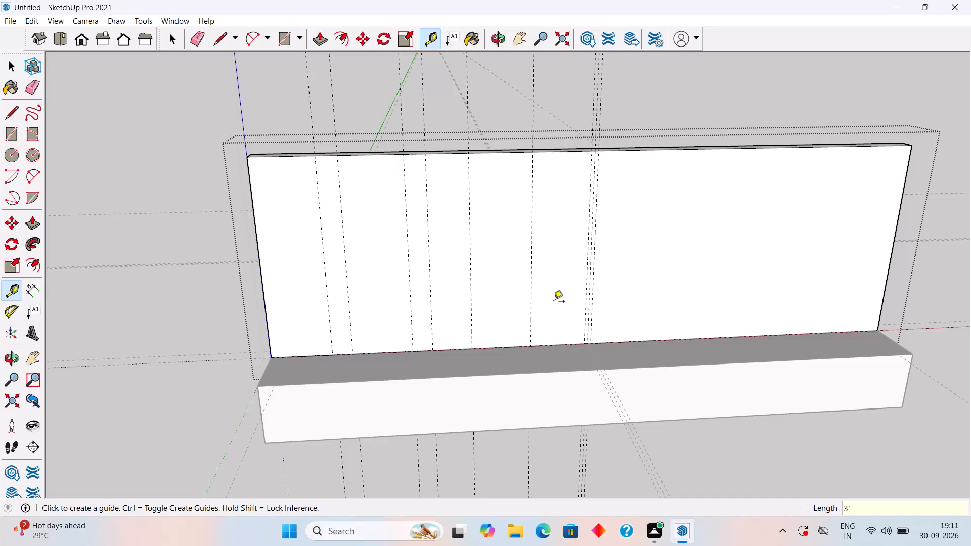
# Place two horizontal guides across the front wall's face, 7' and 3' above its bottom edge.
pyautogui.scroll(-1, 554, 302)
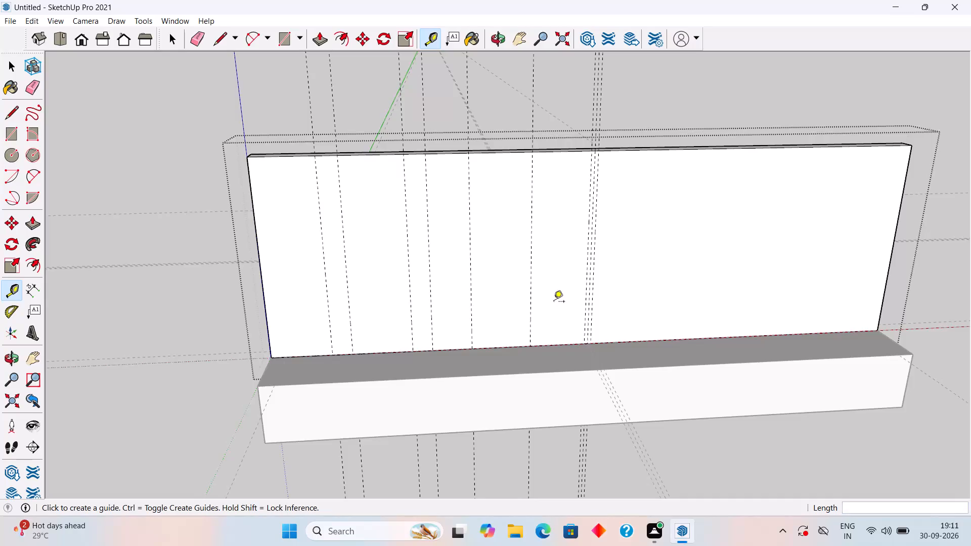
pyautogui.press('space')
pyautogui.moveTo(423, 282); pyautogui.dragTo(390, 252, button='middle')
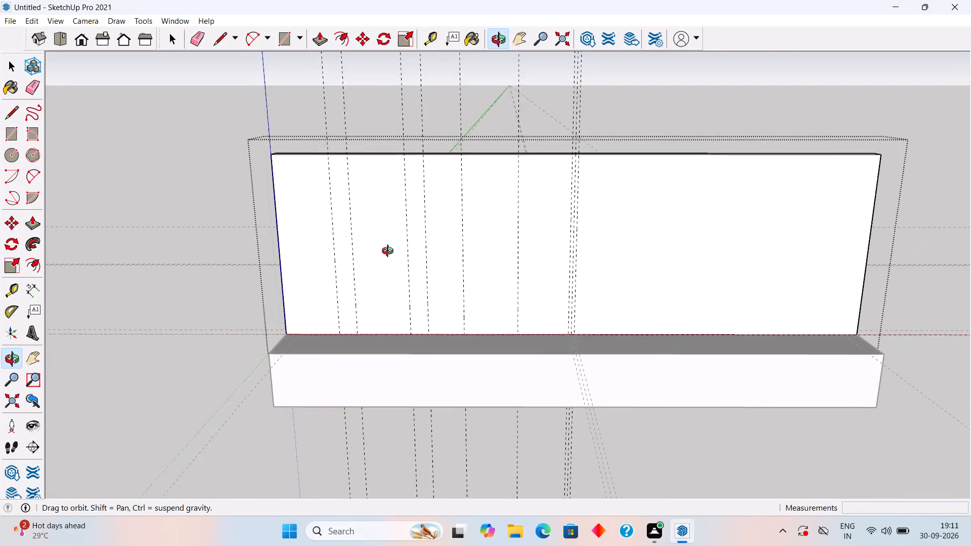
pyautogui.moveTo(390, 252); pyautogui.dragTo(425, 216, button='middle')
pyautogui.scroll(1, 371, 237)
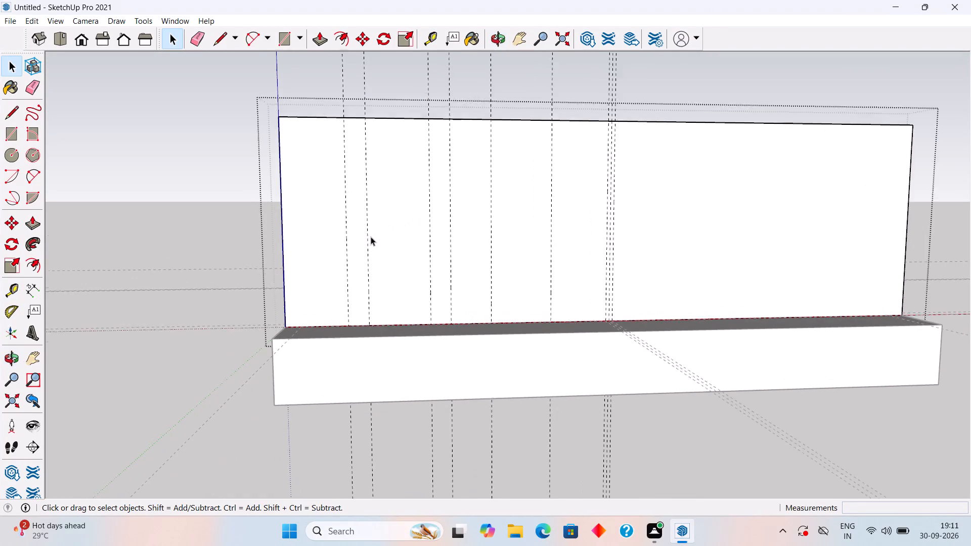
pyautogui.scroll(1, 371, 237)
pyautogui.scroll(-3, 371, 237)
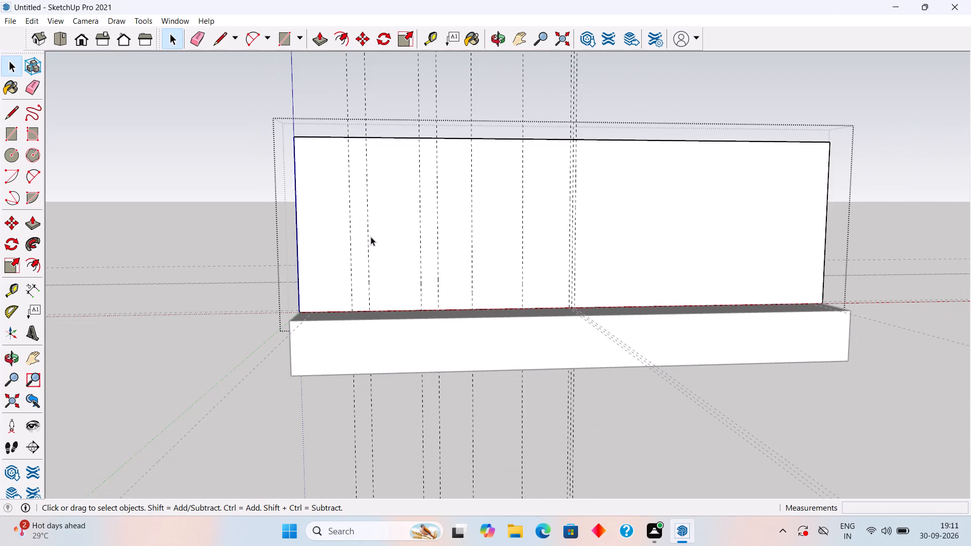
pyautogui.press('t')
pyautogui.moveTo(403, 322); pyautogui.dragTo(404, 332, button='middle')
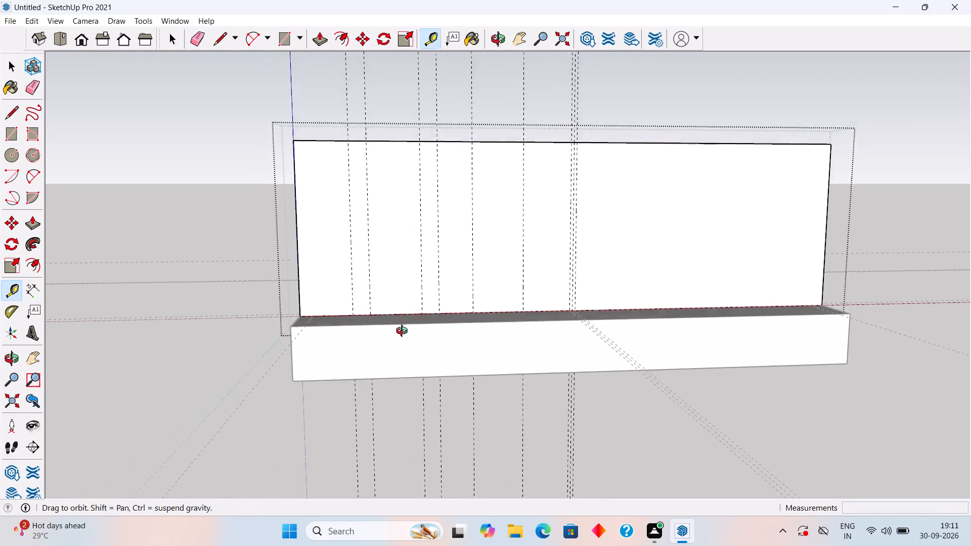
pyautogui.moveTo(404, 332); pyautogui.dragTo(404, 382, button='middle')
pyautogui.scroll(4, 406, 332)
pyautogui.click(407, 346)
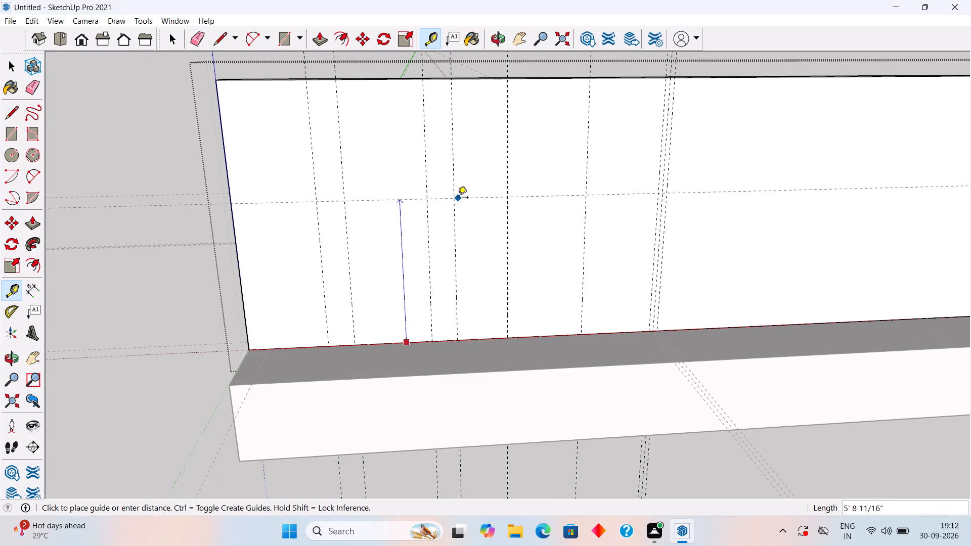
pyautogui.write("7'")
pyautogui.press('Return')
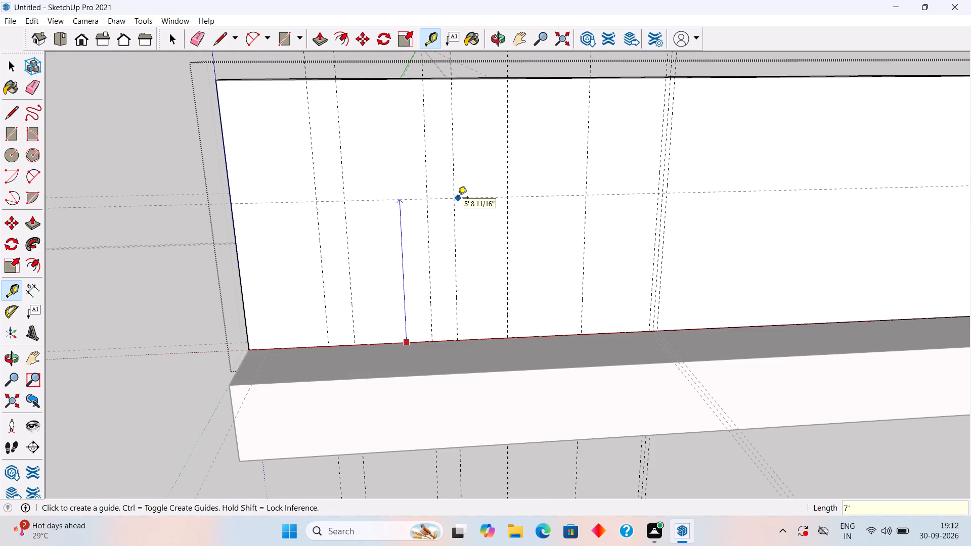
pyautogui.scroll(-2, 453, 175)
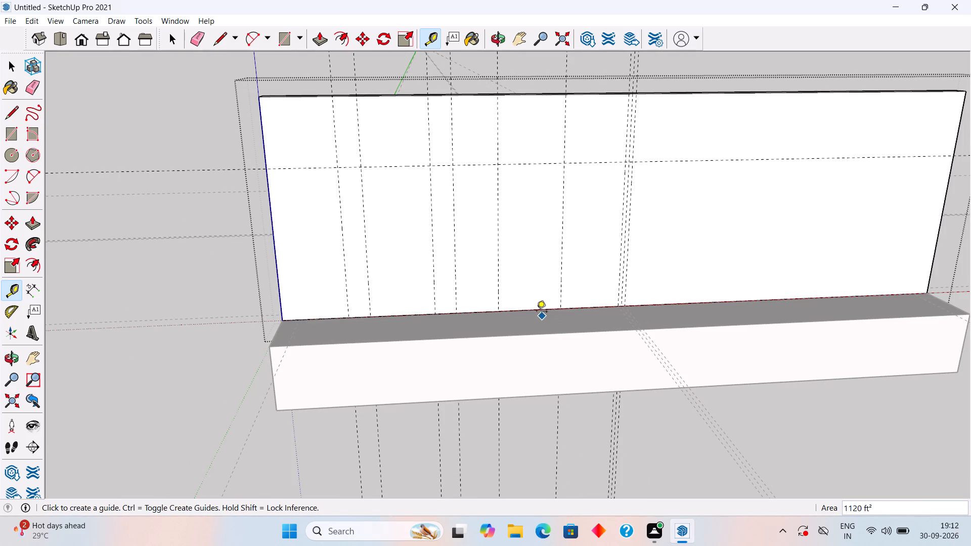
pyautogui.click(534, 310)
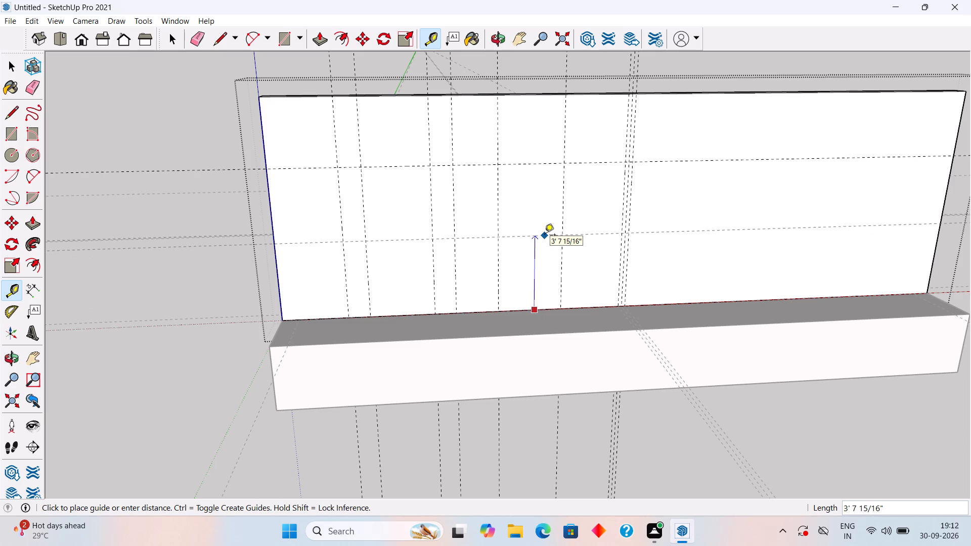
pyautogui.write("3'")
pyautogui.press('Return')
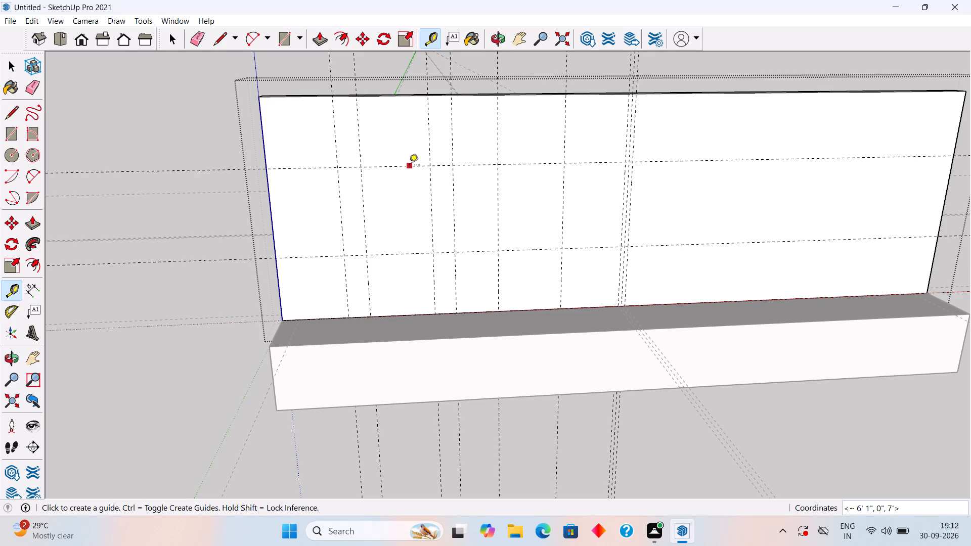
pyautogui.press('space')
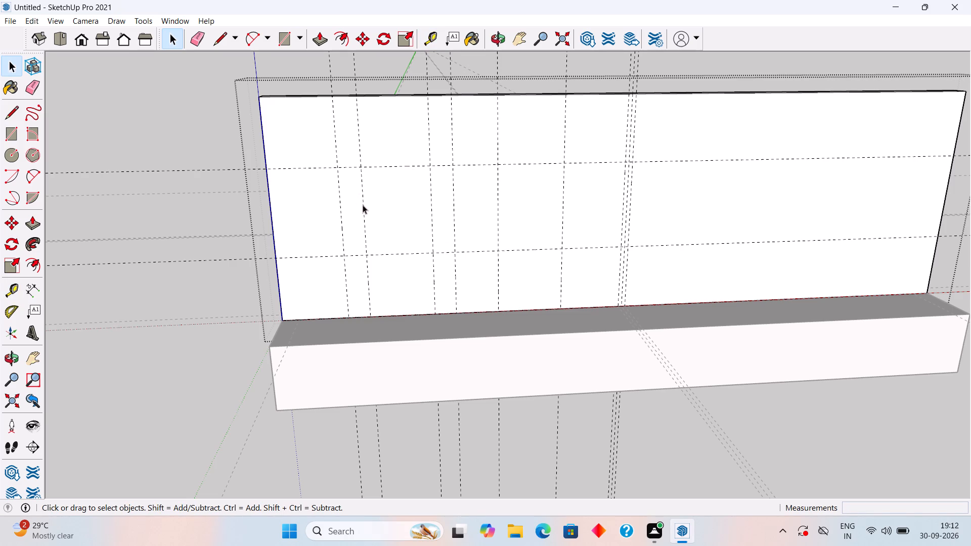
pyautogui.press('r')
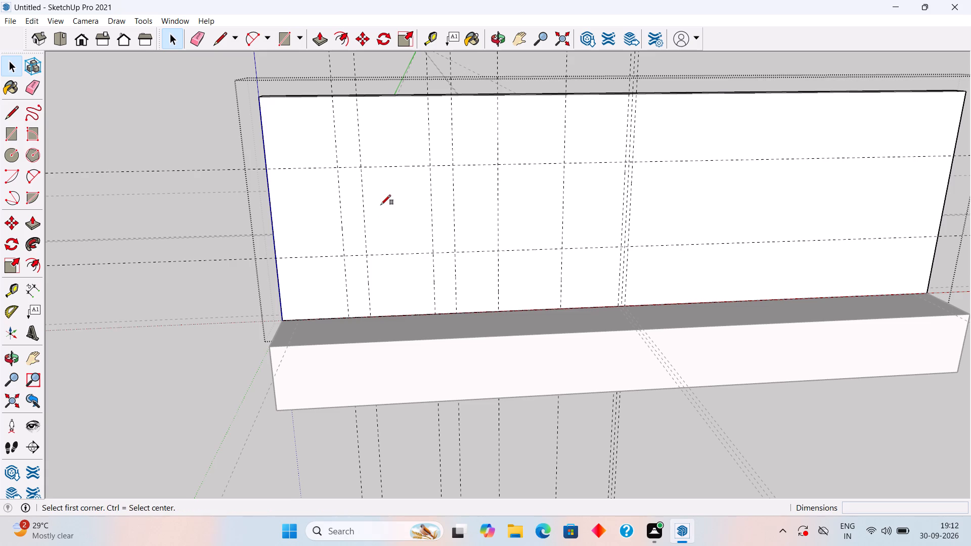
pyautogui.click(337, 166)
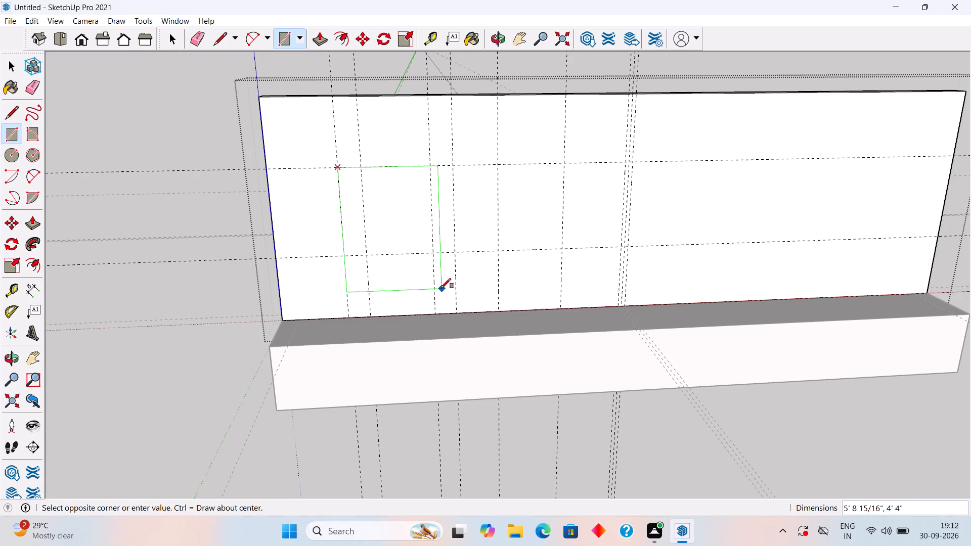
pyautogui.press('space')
# Draw two rectangles on the wall face snapped to the guides: a door 7' high by 5' wide and a window 4' high by 3' wide.
pyautogui.doubleClick(392, 230)
pyautogui.press('r')
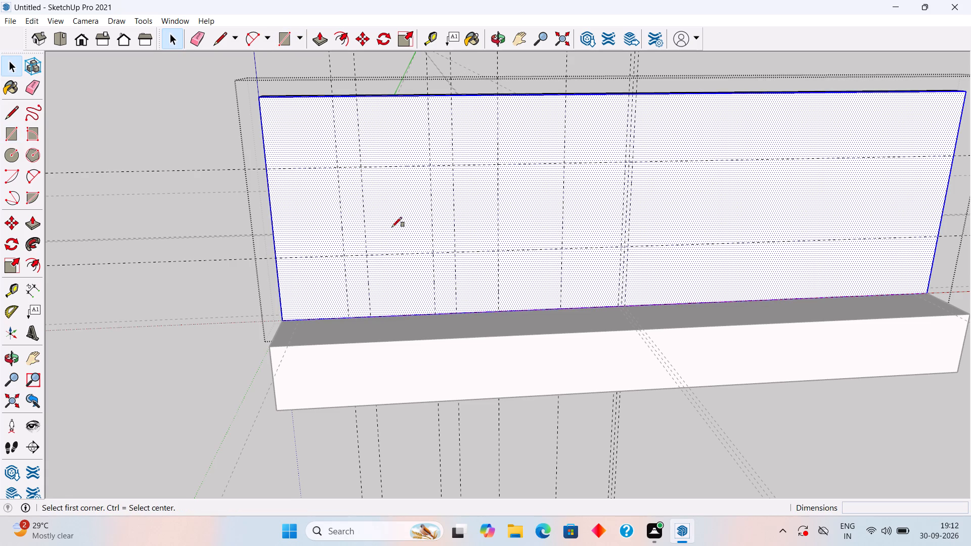
pyautogui.click(338, 168)
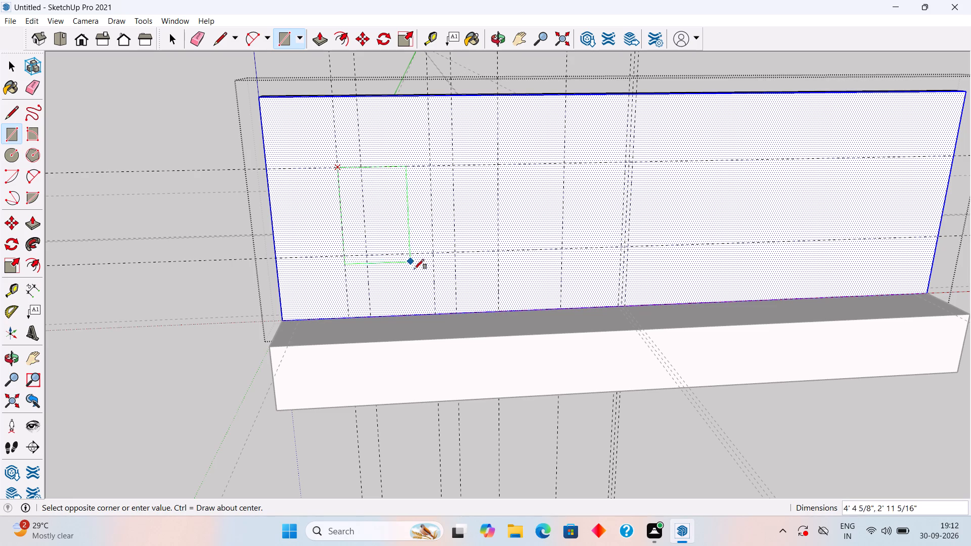
pyautogui.click(458, 311)
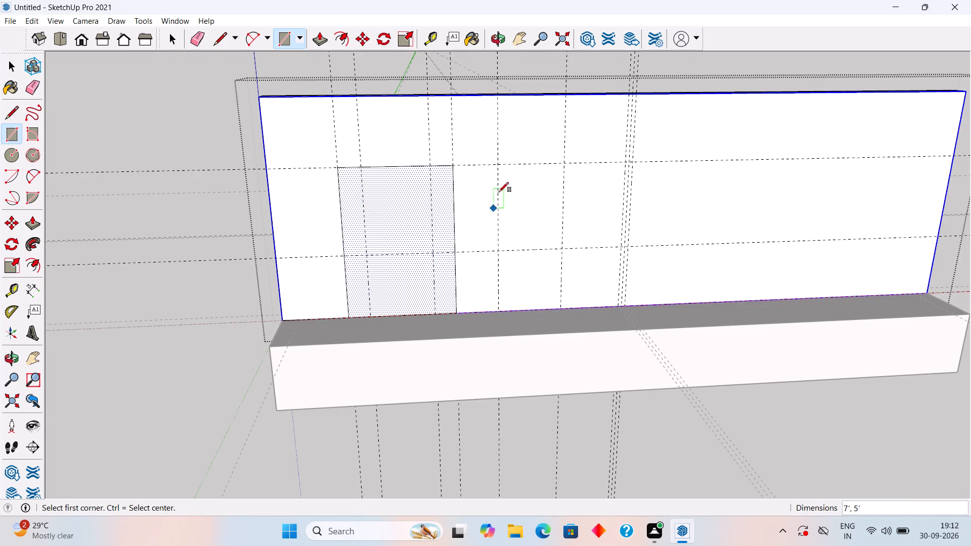
pyautogui.click(498, 165)
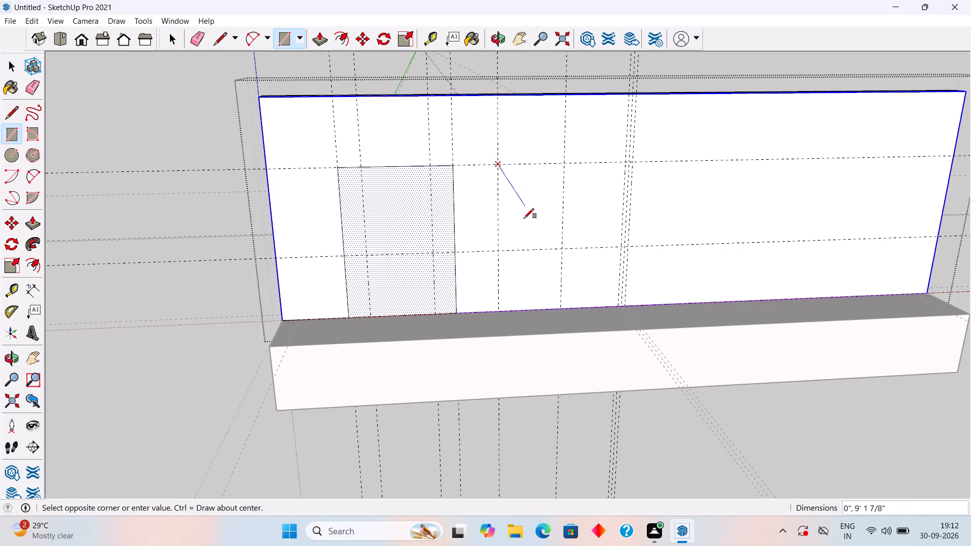
pyautogui.click(562, 249)
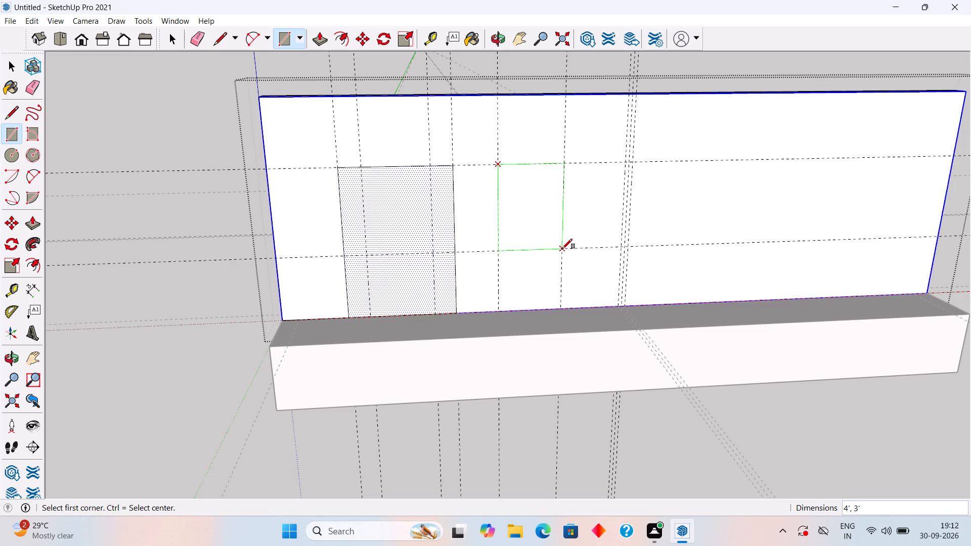
pyautogui.press('space')
# Push the door and window rectangles 9" through the wall to cut both openings.
pyautogui.press('p')
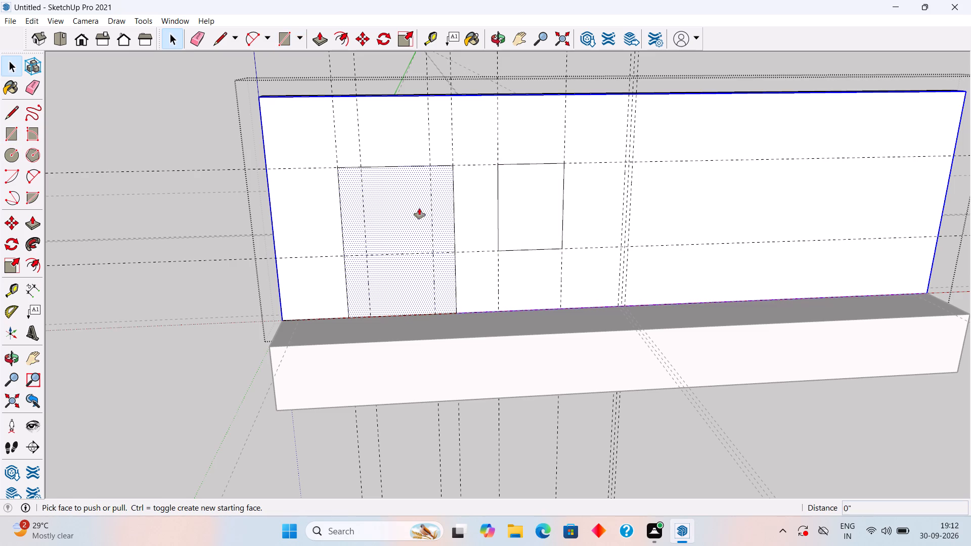
pyautogui.moveTo(420, 239); pyautogui.dragTo(411, 205)
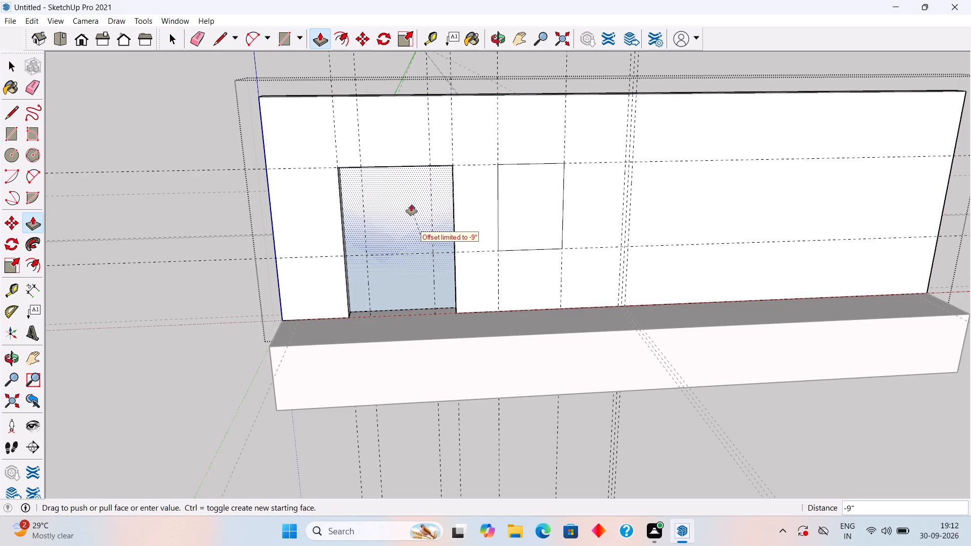
pyautogui.moveTo(411, 205); pyautogui.dragTo(410, 203)
pyautogui.moveTo(523, 227); pyautogui.dragTo(523, 204)
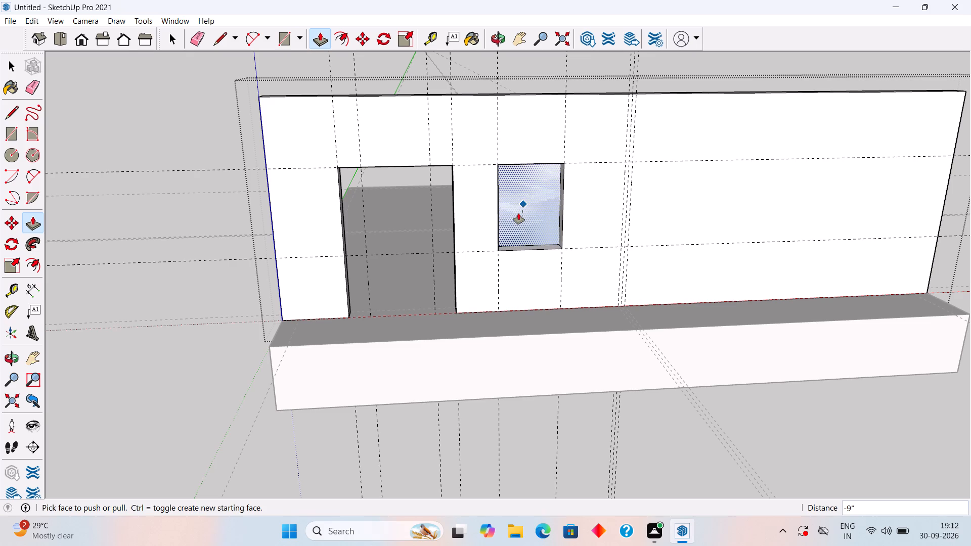
pyautogui.press('space')
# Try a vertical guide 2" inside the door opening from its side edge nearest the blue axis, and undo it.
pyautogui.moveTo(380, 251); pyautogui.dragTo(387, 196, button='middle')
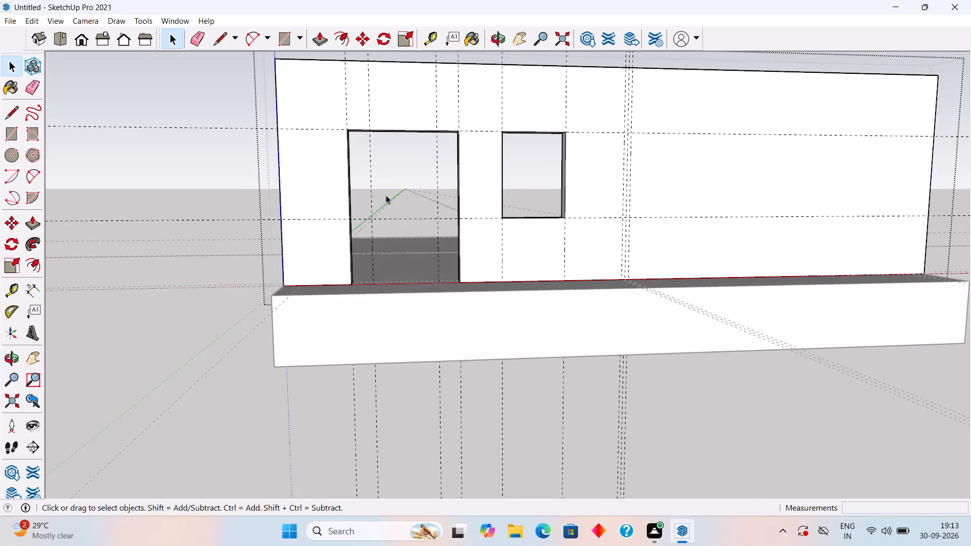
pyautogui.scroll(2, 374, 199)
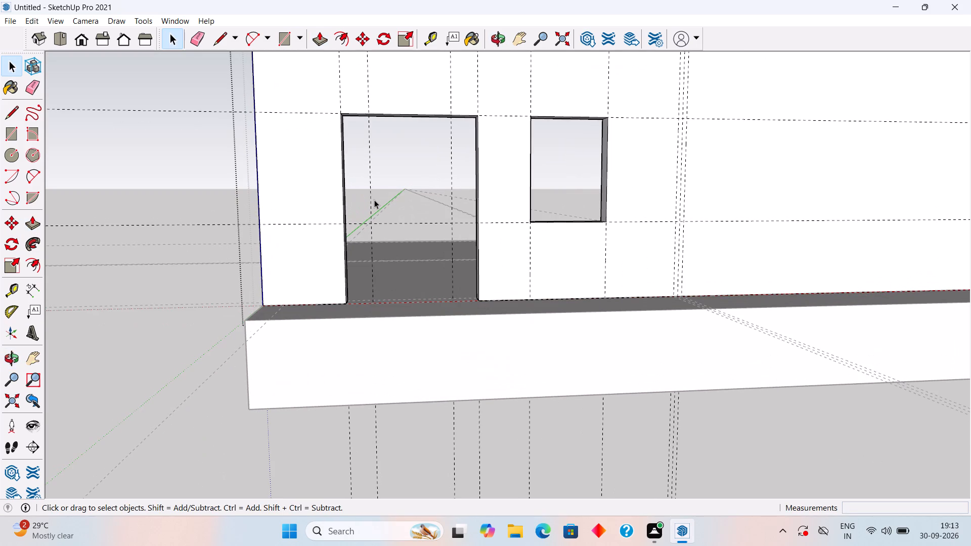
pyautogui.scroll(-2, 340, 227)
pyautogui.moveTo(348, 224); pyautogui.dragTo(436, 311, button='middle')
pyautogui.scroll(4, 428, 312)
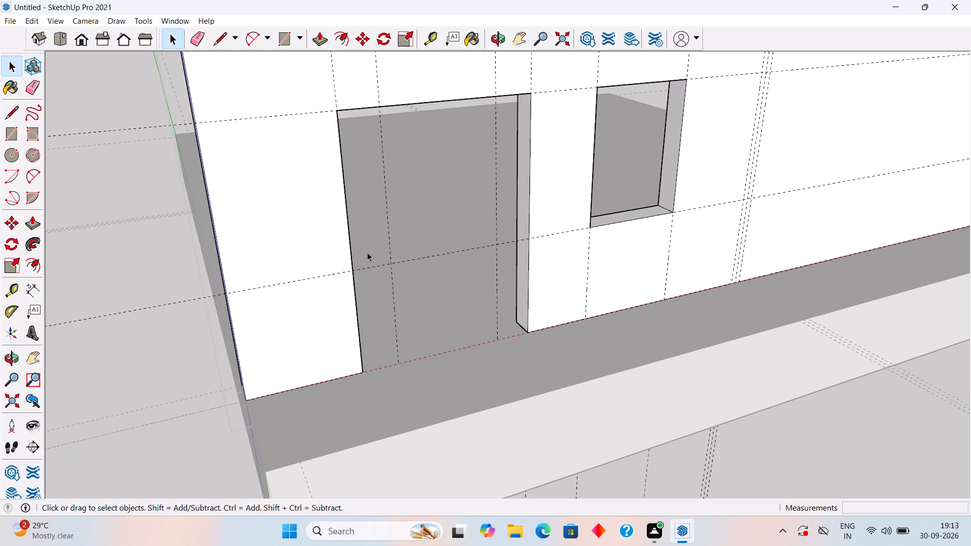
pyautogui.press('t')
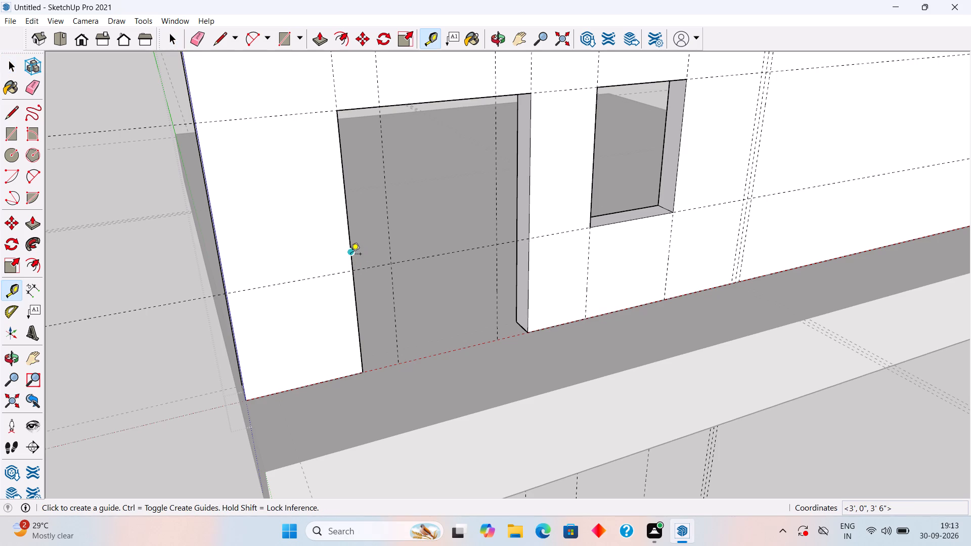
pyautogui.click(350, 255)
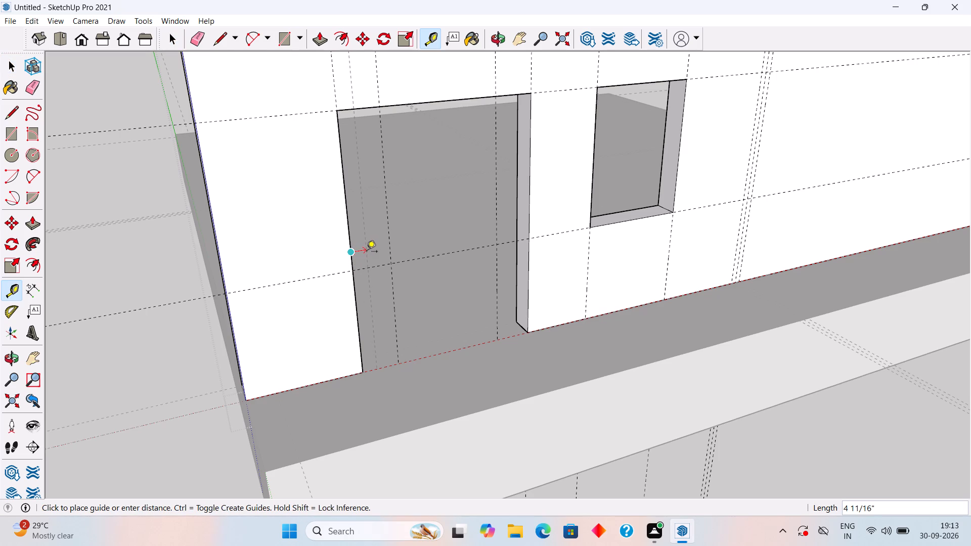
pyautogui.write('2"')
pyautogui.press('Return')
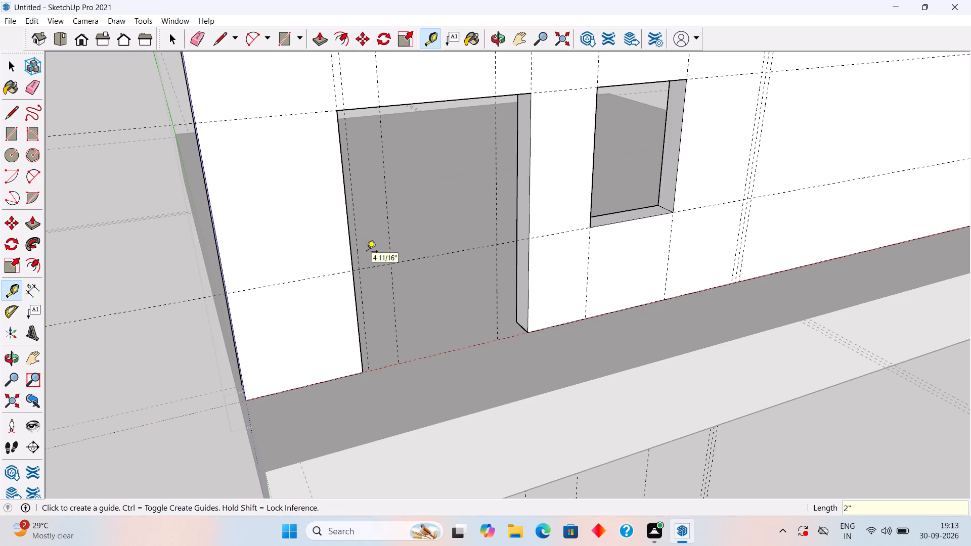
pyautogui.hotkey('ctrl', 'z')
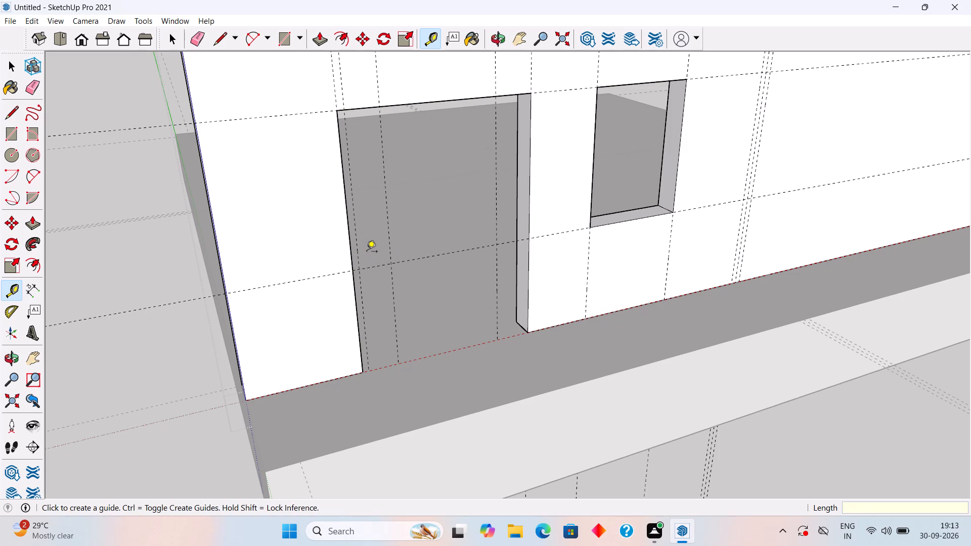
# Place two vertical guides in the door opening, 3" in from the side edge nearest the blue axis and 3" back from the 4' guide toward that edge.
pyautogui.click(353, 284)
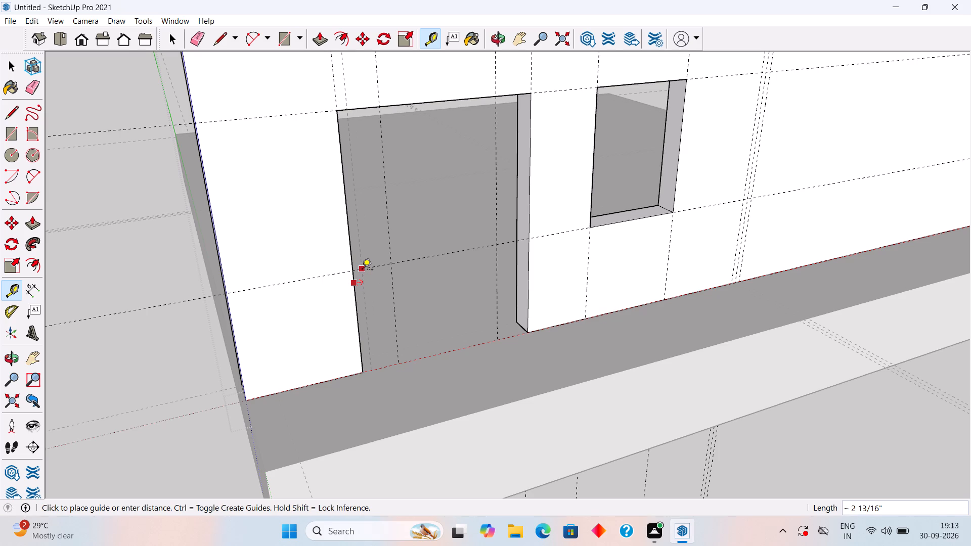
pyautogui.write('3"')
pyautogui.press('Return')
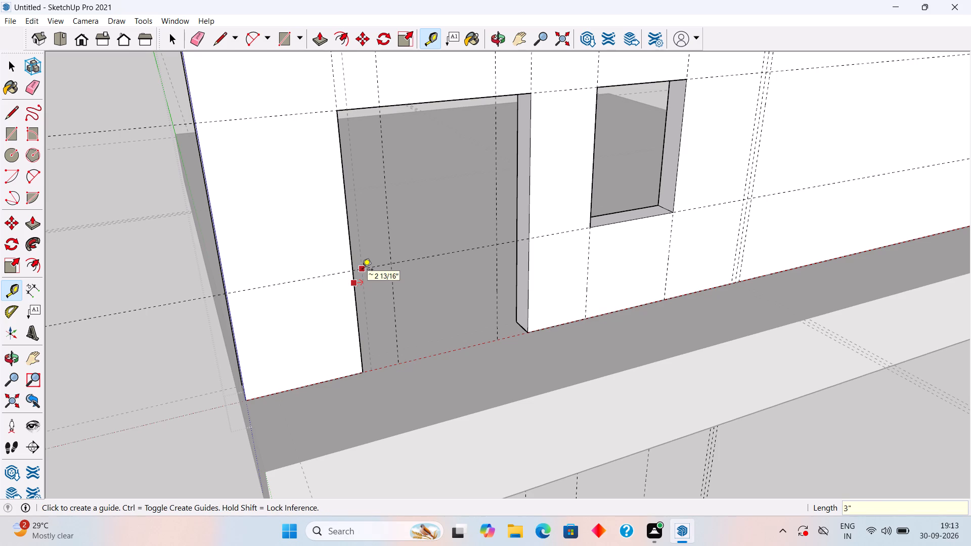
pyautogui.click(389, 239)
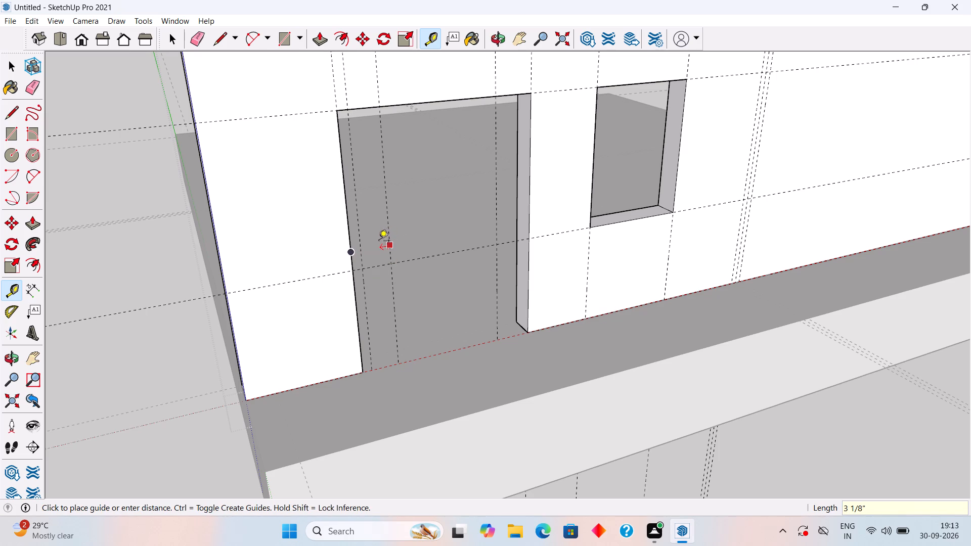
pyautogui.press('space')
pyautogui.press('t')
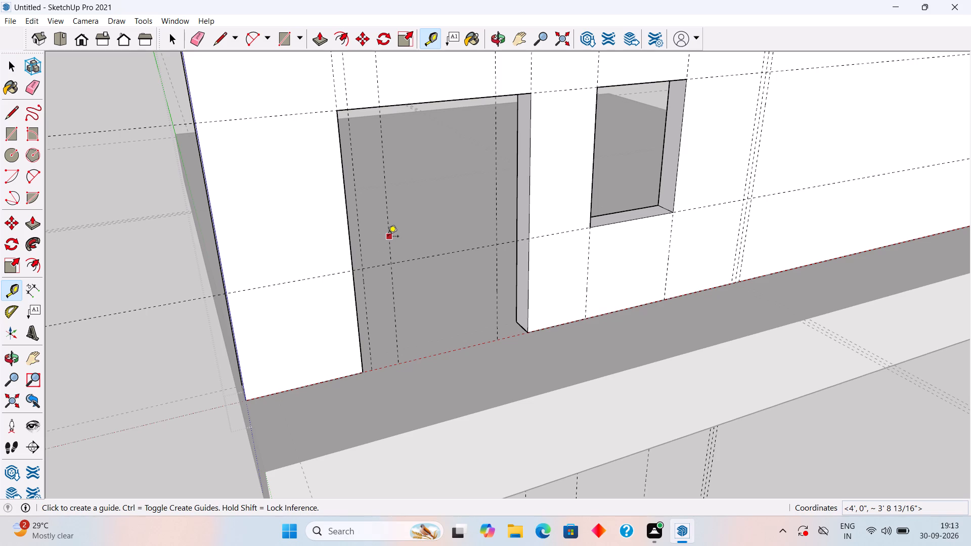
pyautogui.click(388, 237)
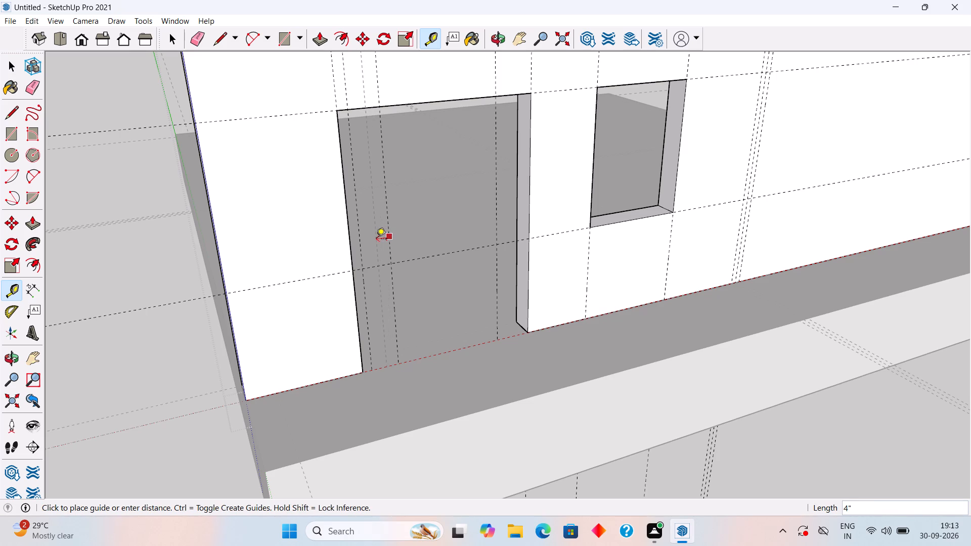
pyautogui.write('3"')
pyautogui.press('Return')
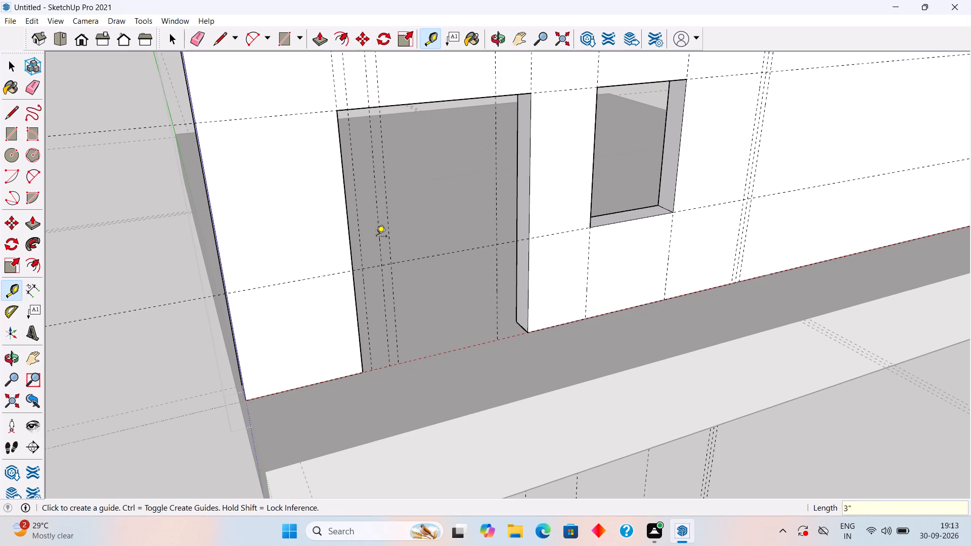
# Place two horizontal guides across the door opening: 3" above the 3' guide and 3" below the opening's top edge.
pyautogui.click(410, 261)
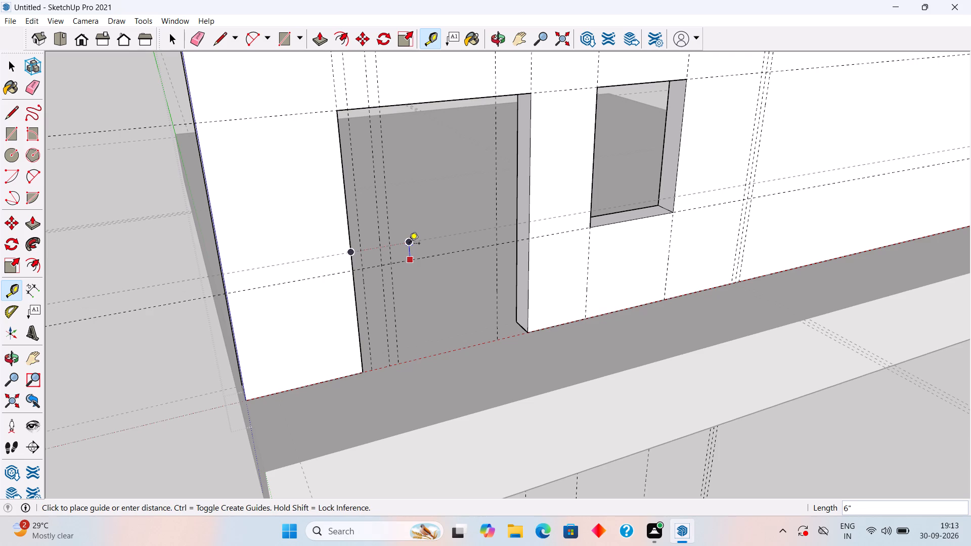
pyautogui.write('3"')
pyautogui.press('Return')
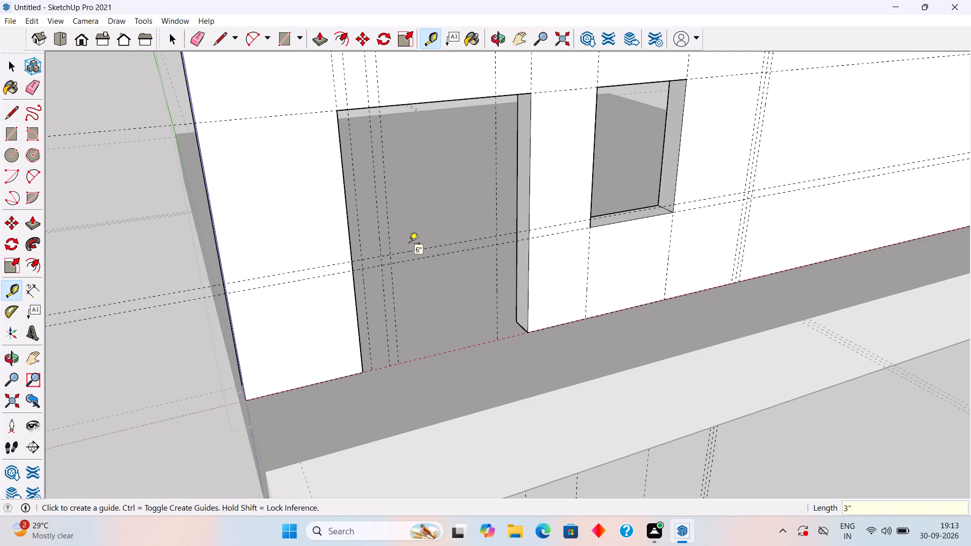
pyautogui.click(458, 99)
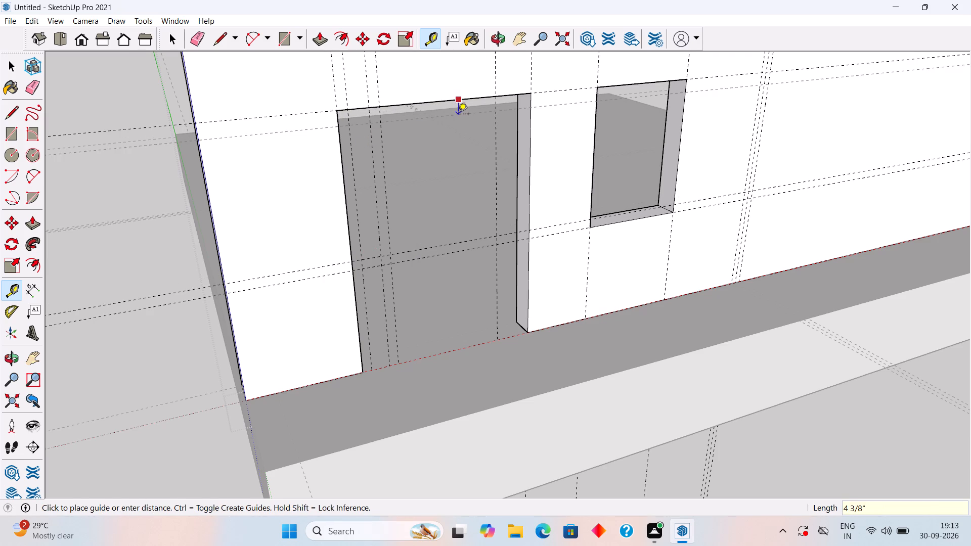
pyautogui.write('3"')
pyautogui.press('Return')
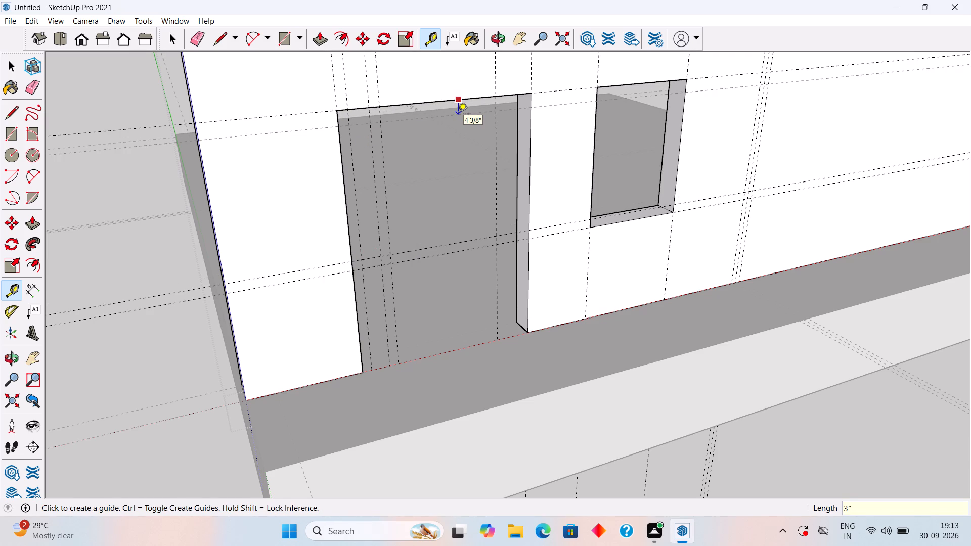
# Place two vertical guides by the door's side edge farther from the blue axis: 3" from the nearby guide toward that edge, and 3" inside the edge.
pyautogui.moveTo(397, 207); pyautogui.dragTo(315, 207, button='middle')
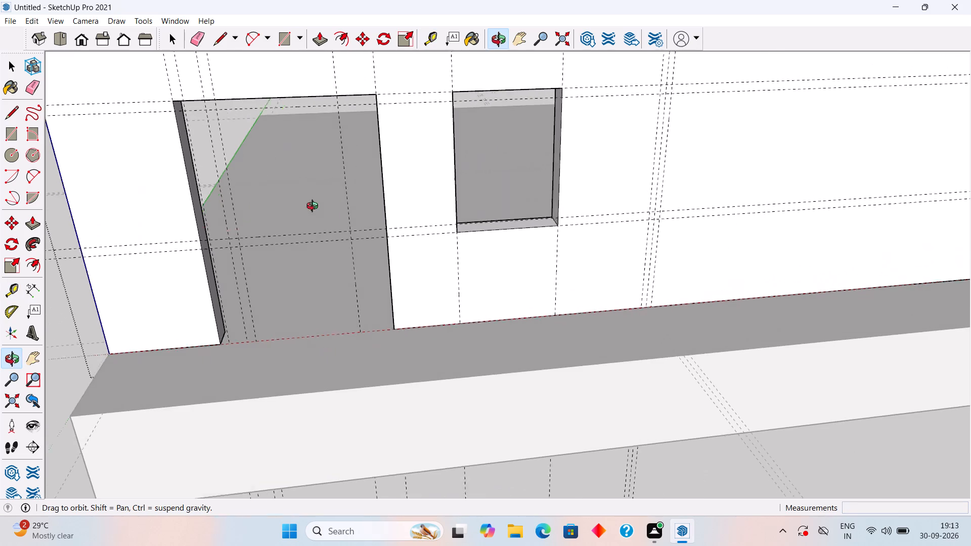
pyautogui.moveTo(315, 207); pyautogui.dragTo(316, 207, button='middle')
pyautogui.click(341, 190)
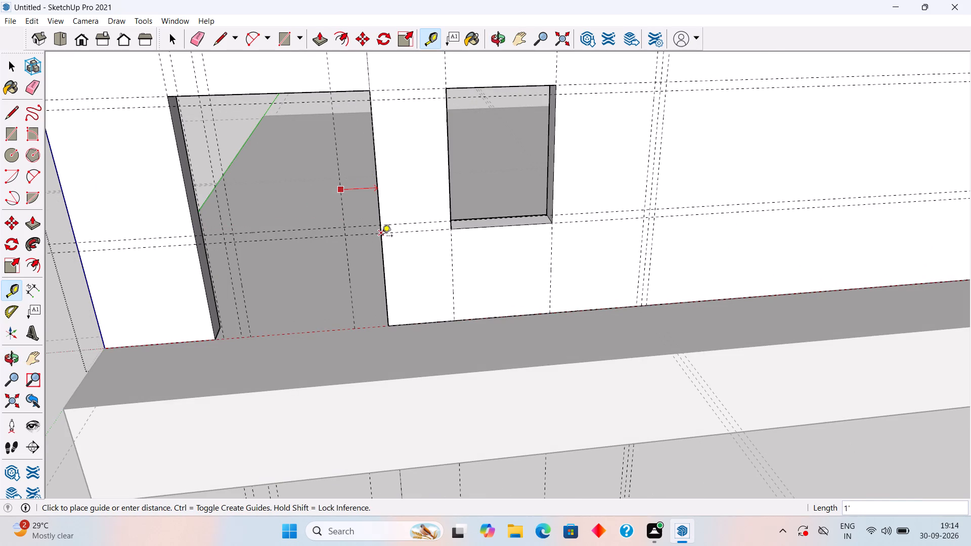
pyautogui.write('3"')
pyautogui.press('Return')
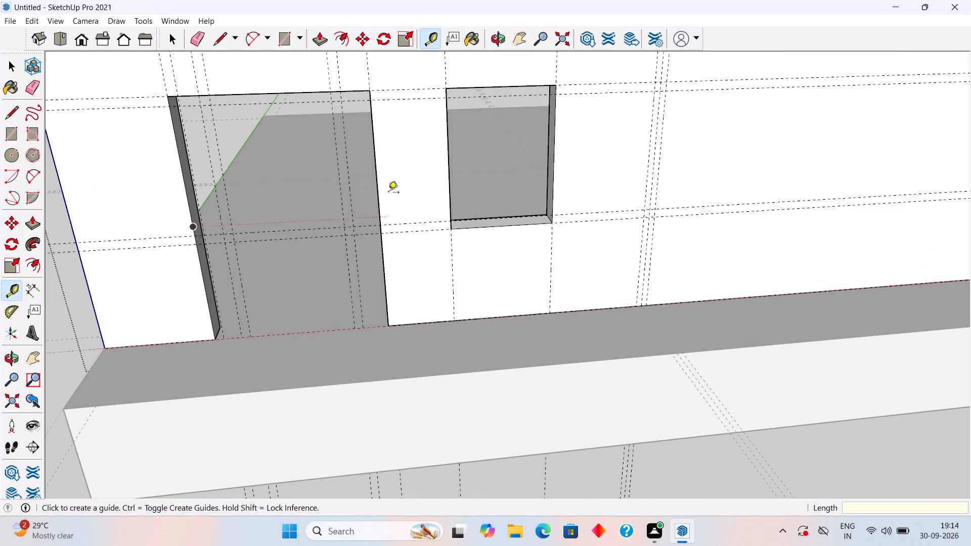
pyautogui.click(377, 194)
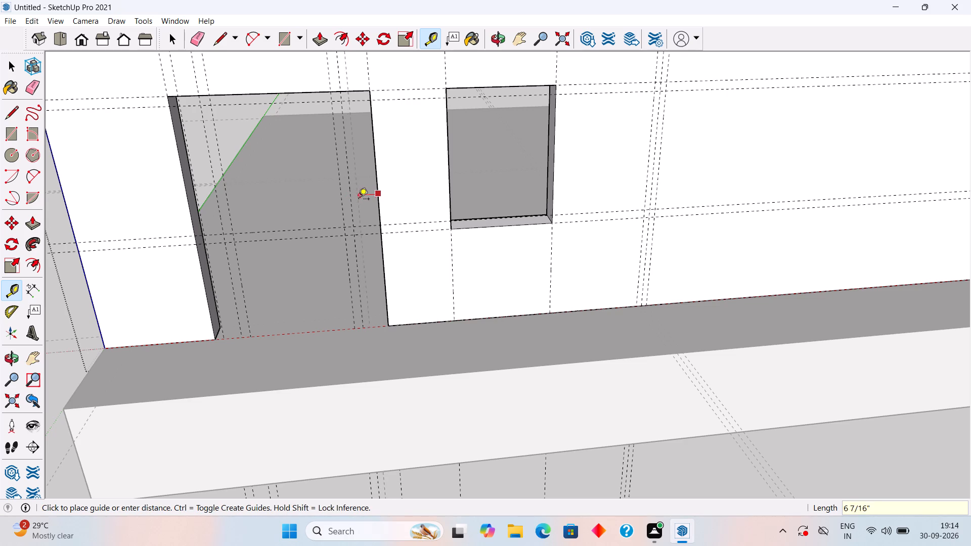
pyautogui.write('3"')
pyautogui.press('Return')
pyautogui.press('space')
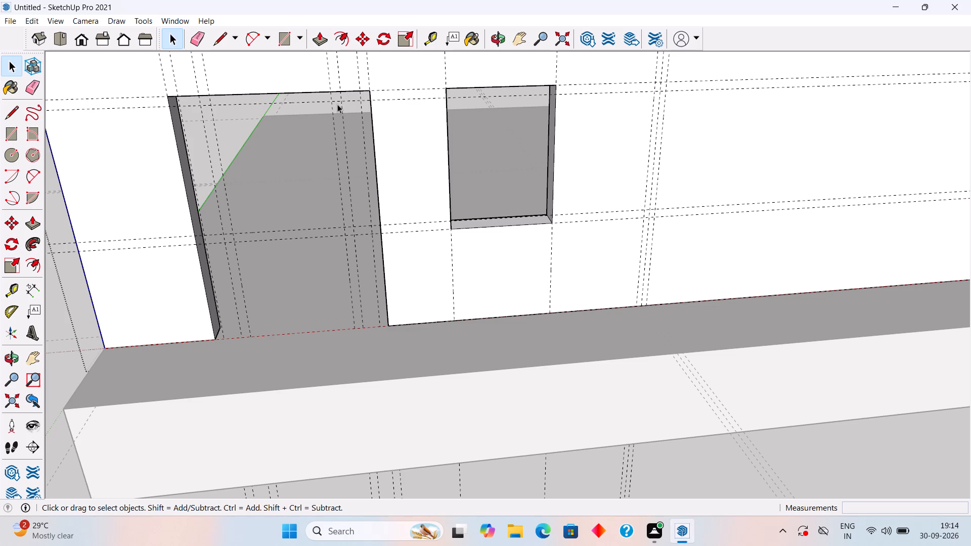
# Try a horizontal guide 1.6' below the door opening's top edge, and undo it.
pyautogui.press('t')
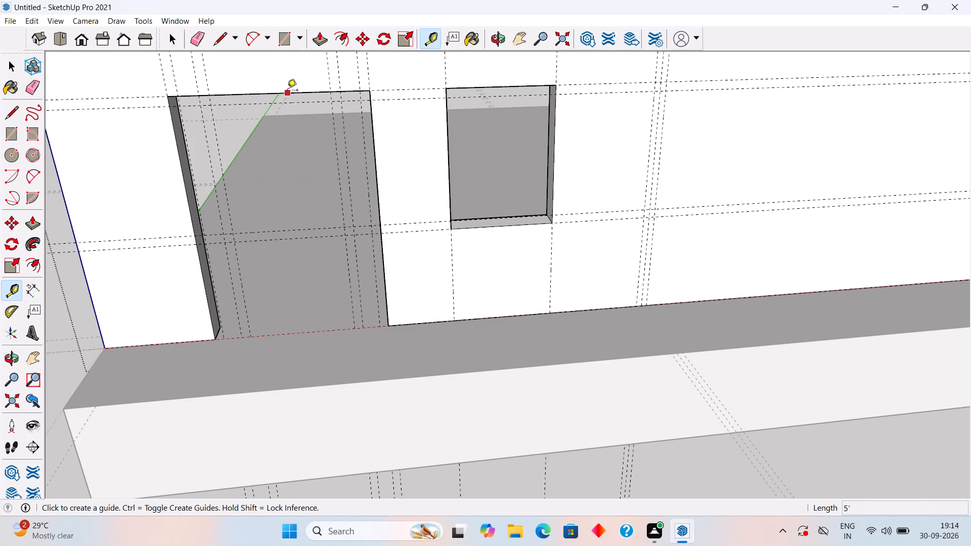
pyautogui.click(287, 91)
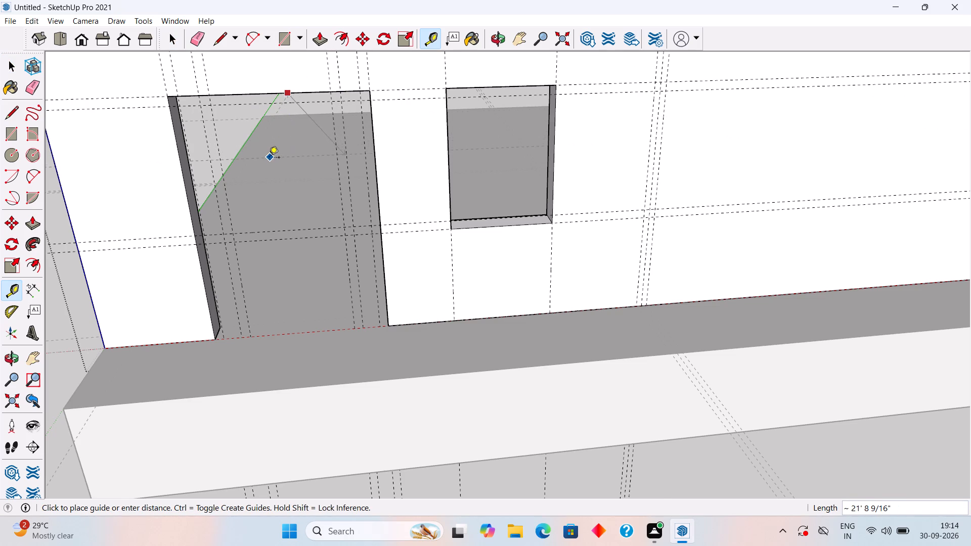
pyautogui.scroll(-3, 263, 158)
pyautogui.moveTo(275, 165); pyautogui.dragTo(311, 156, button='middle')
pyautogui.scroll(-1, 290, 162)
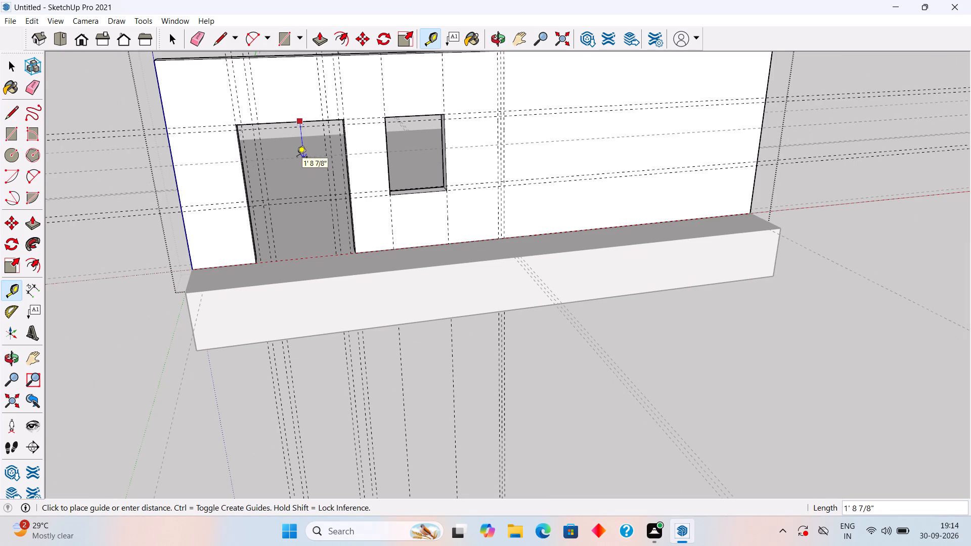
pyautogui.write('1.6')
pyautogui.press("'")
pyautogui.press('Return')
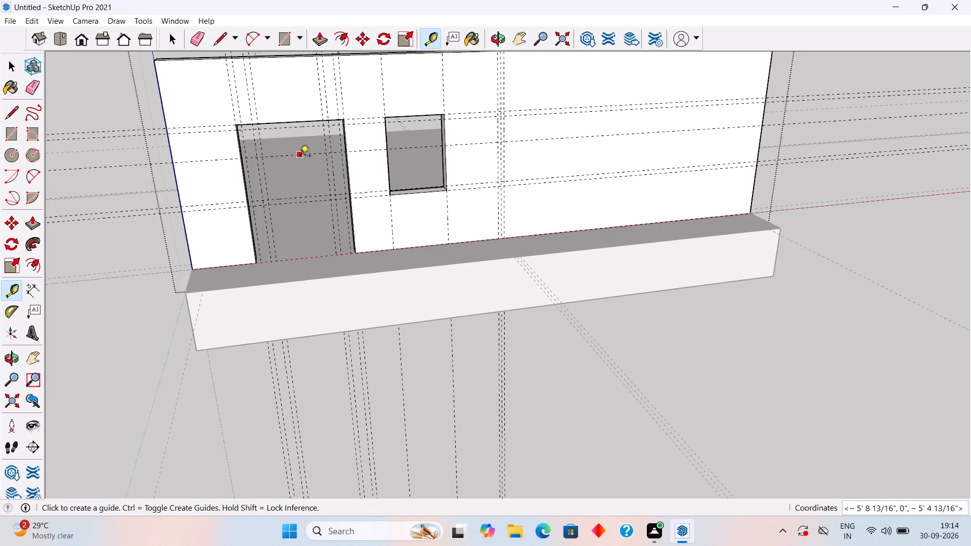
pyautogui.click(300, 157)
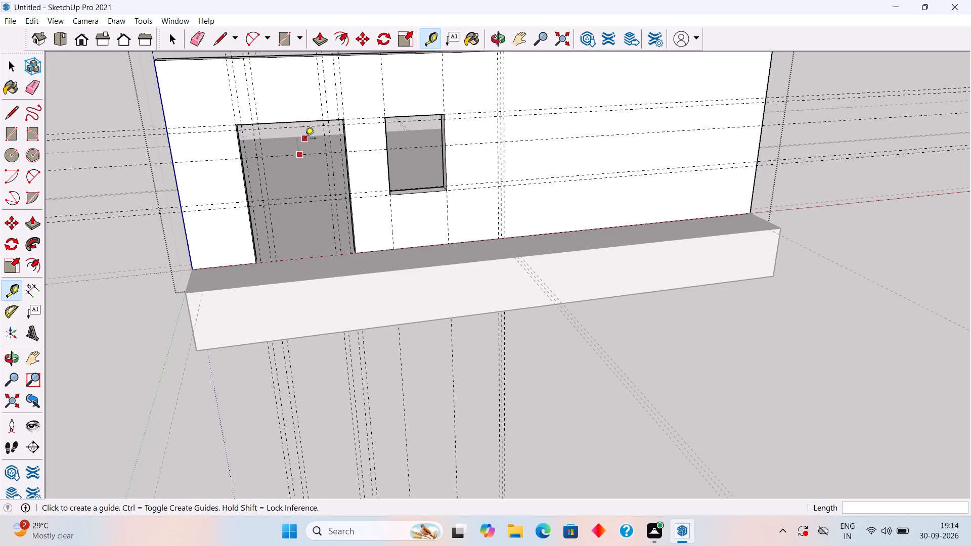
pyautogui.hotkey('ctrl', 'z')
# Place a horizontal guide 1' below the guide just under the door's top edge, and another 3" above that new guide.
pyautogui.scroll(6, 292, 127)
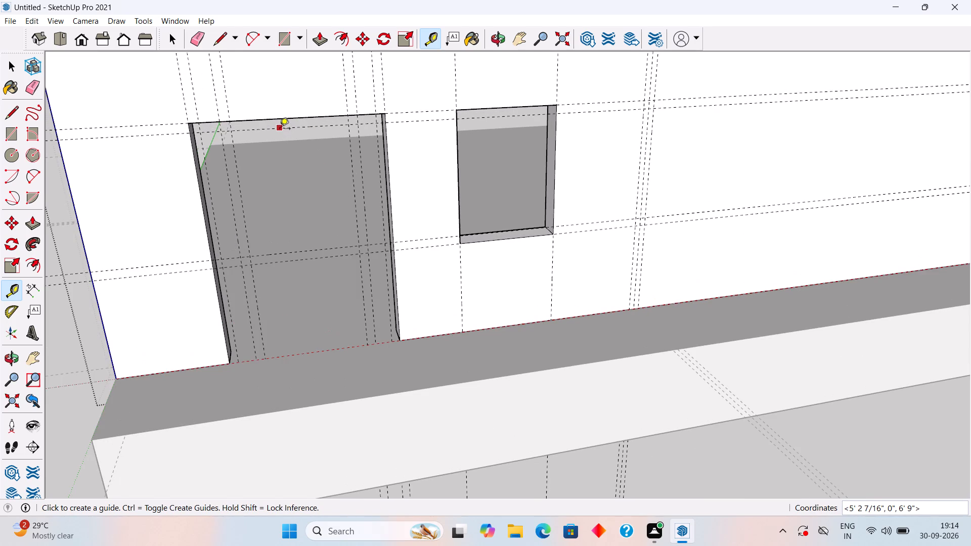
pyautogui.click(280, 129)
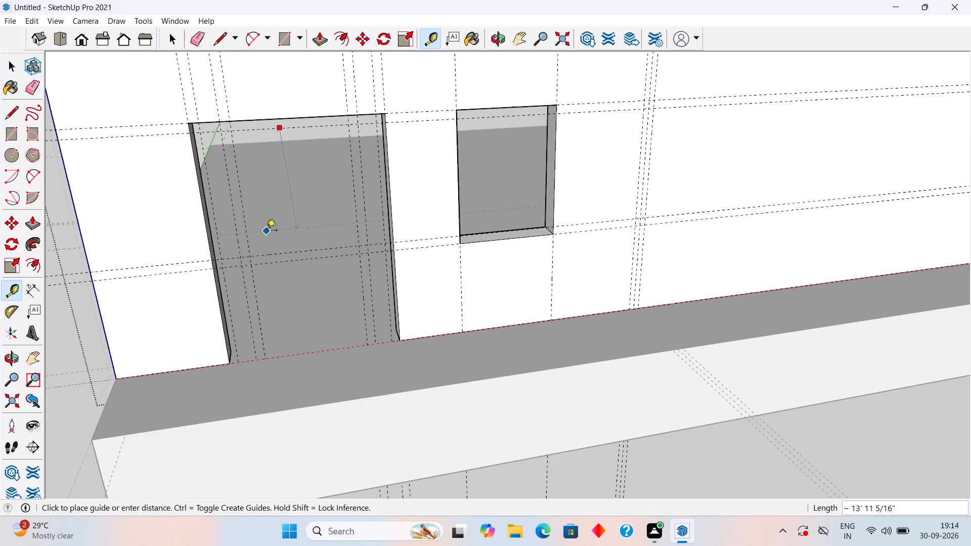
pyautogui.moveTo(246, 157); pyautogui.dragTo(321, 154, button='middle')
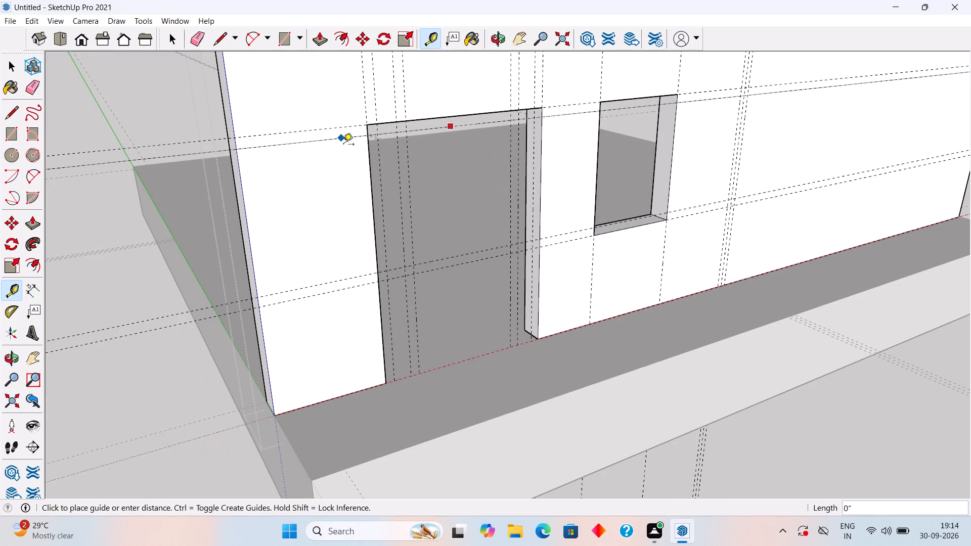
pyautogui.write("1'")
pyautogui.press('Return')
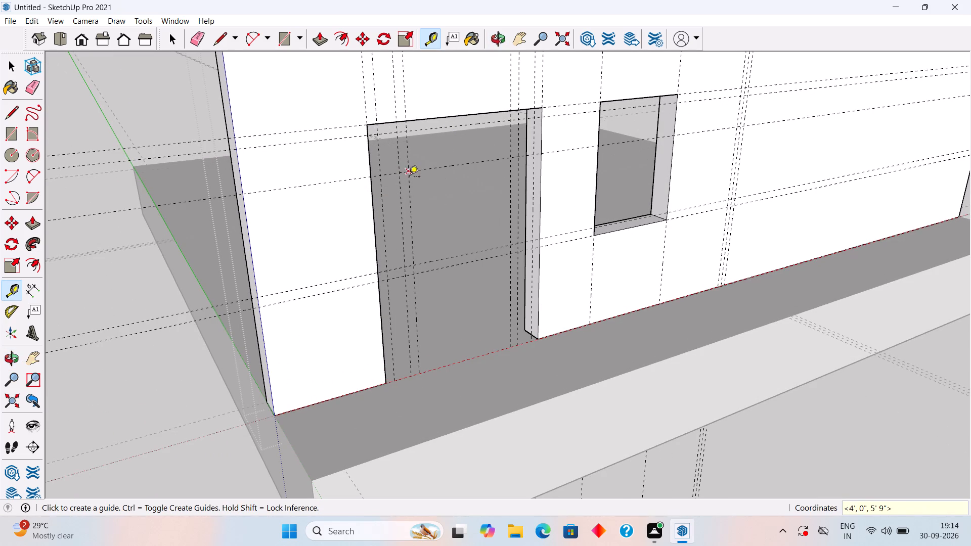
pyautogui.click(437, 166)
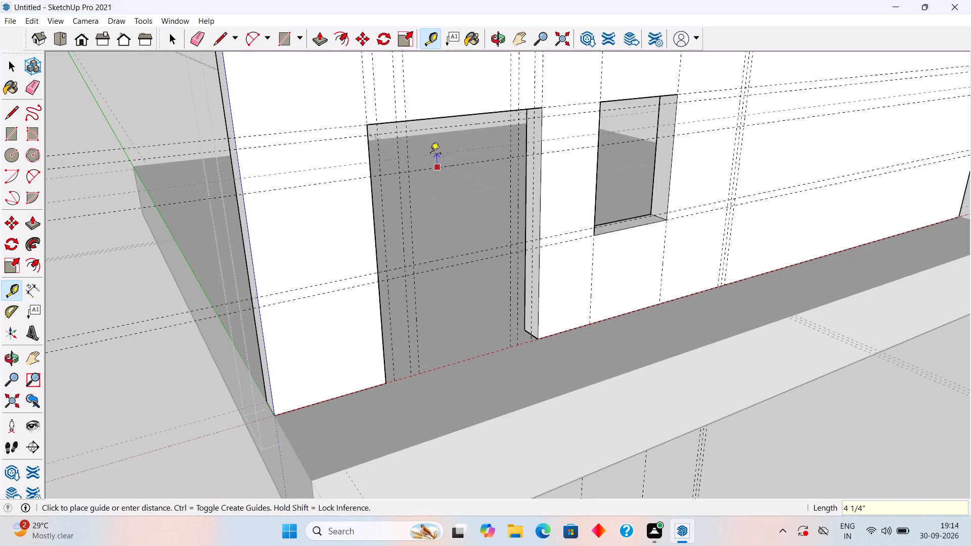
pyautogui.write('3"')
pyautogui.press('Return')
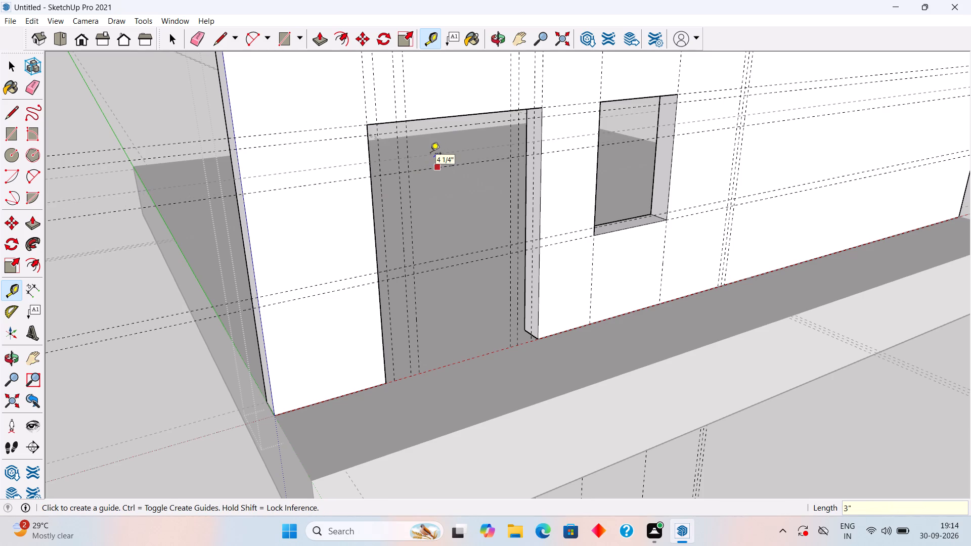
pyautogui.press('space')
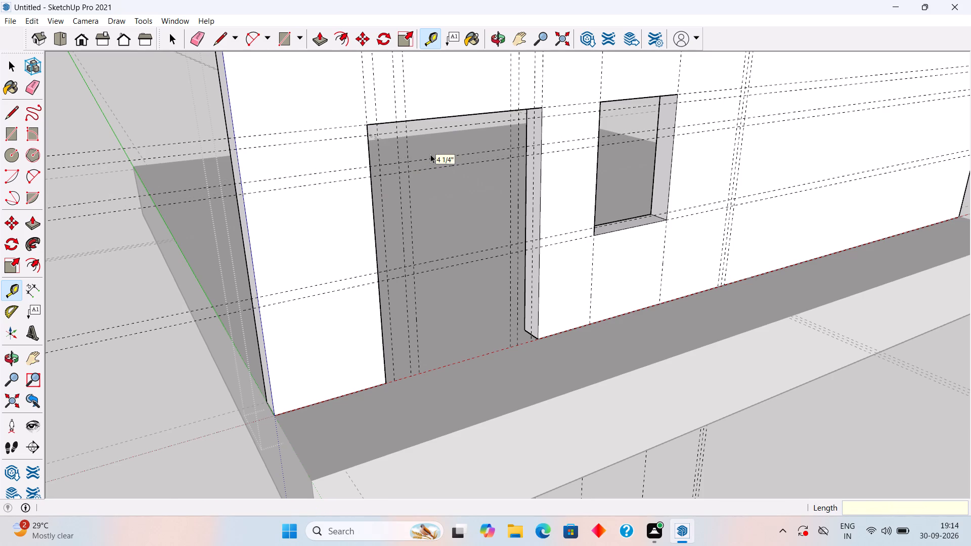
# Finish editing the wall group.
pyautogui.scroll(-3, 430, 154)
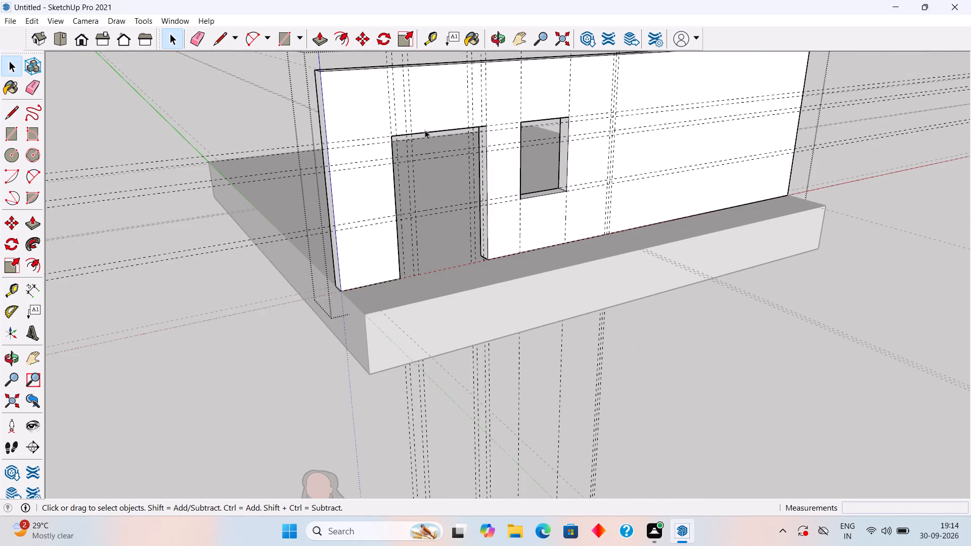
pyautogui.moveTo(419, 127); pyautogui.dragTo(378, 157, button='middle')
pyautogui.click(228, 115)
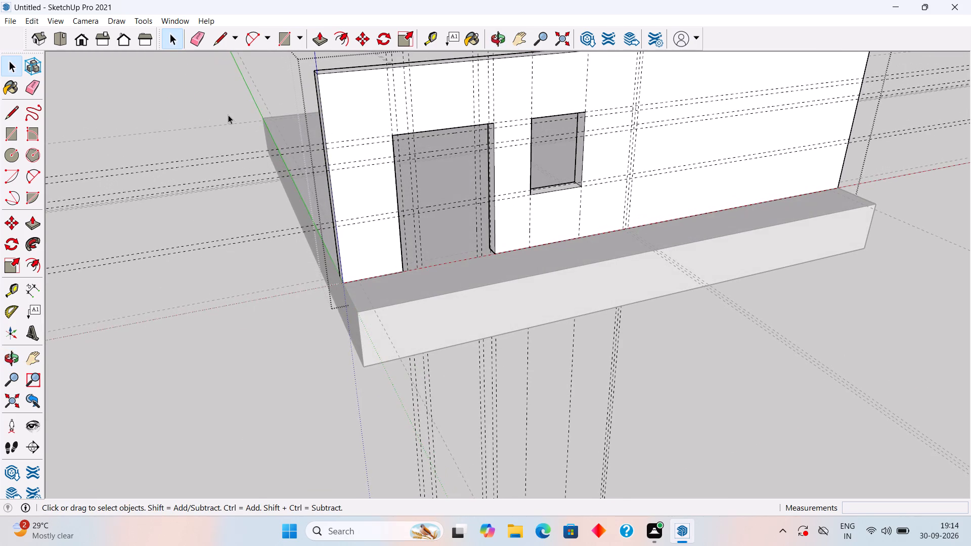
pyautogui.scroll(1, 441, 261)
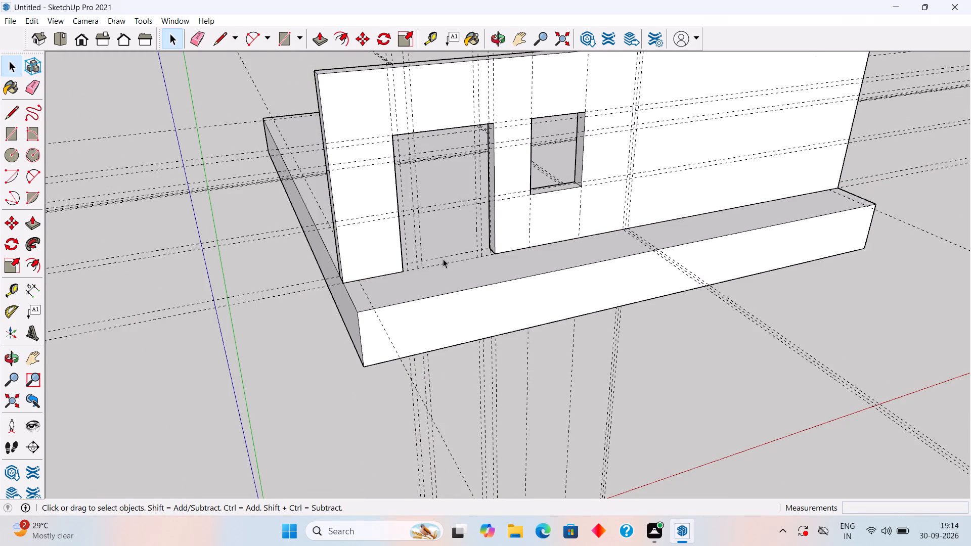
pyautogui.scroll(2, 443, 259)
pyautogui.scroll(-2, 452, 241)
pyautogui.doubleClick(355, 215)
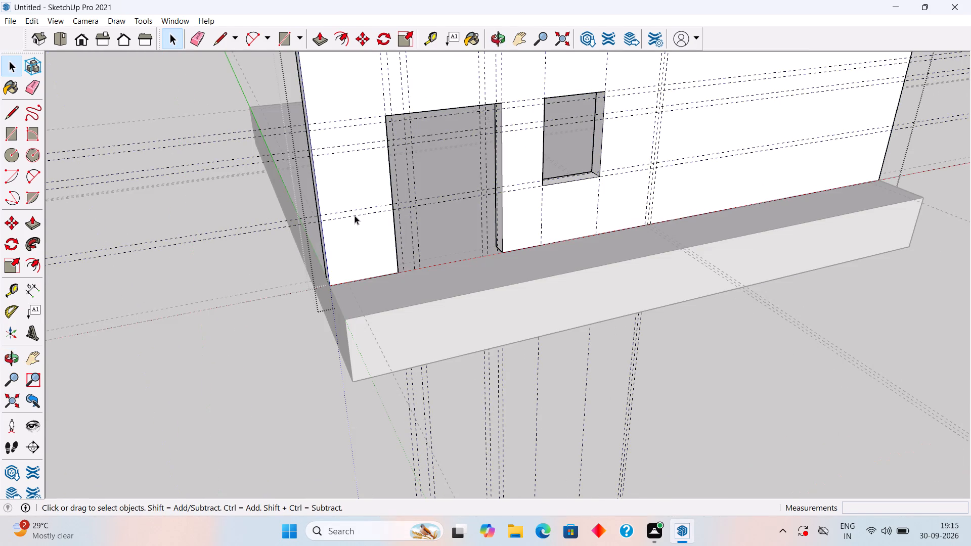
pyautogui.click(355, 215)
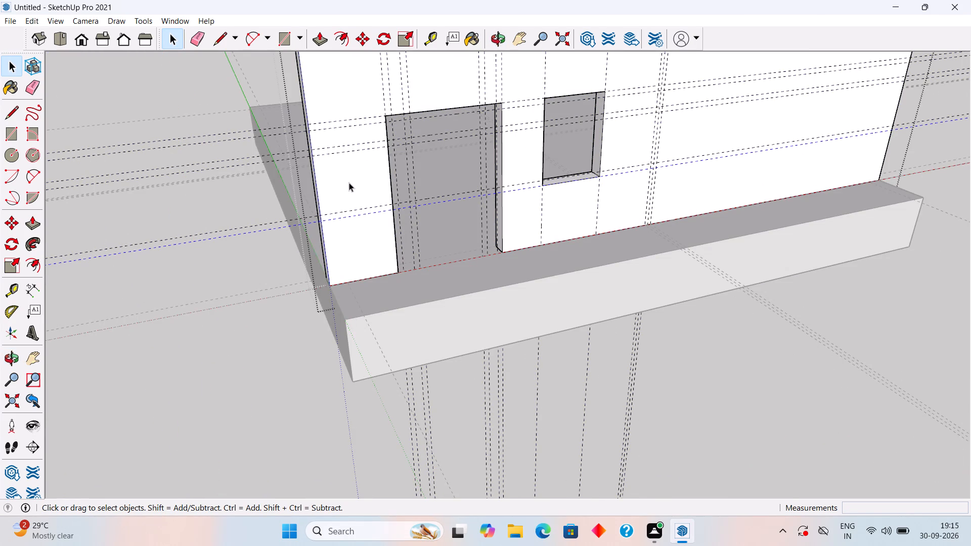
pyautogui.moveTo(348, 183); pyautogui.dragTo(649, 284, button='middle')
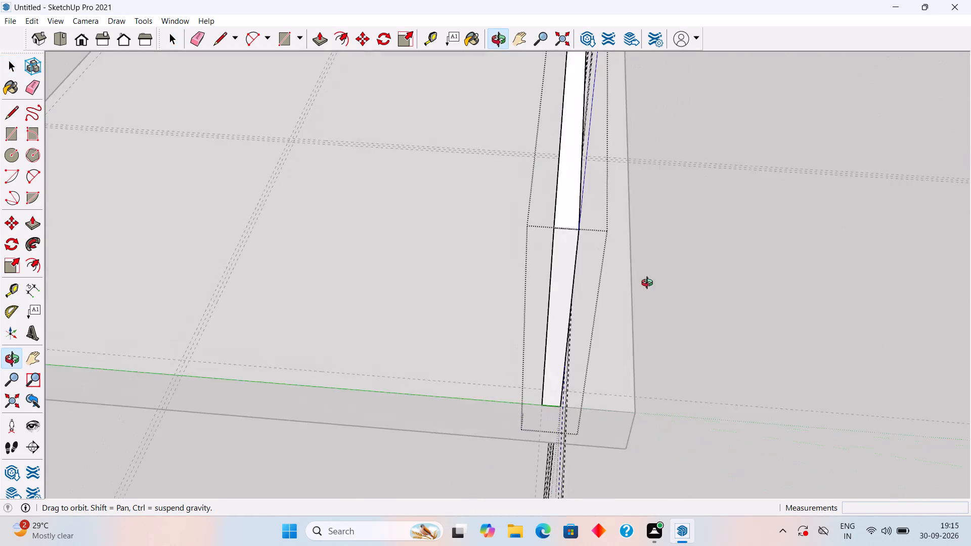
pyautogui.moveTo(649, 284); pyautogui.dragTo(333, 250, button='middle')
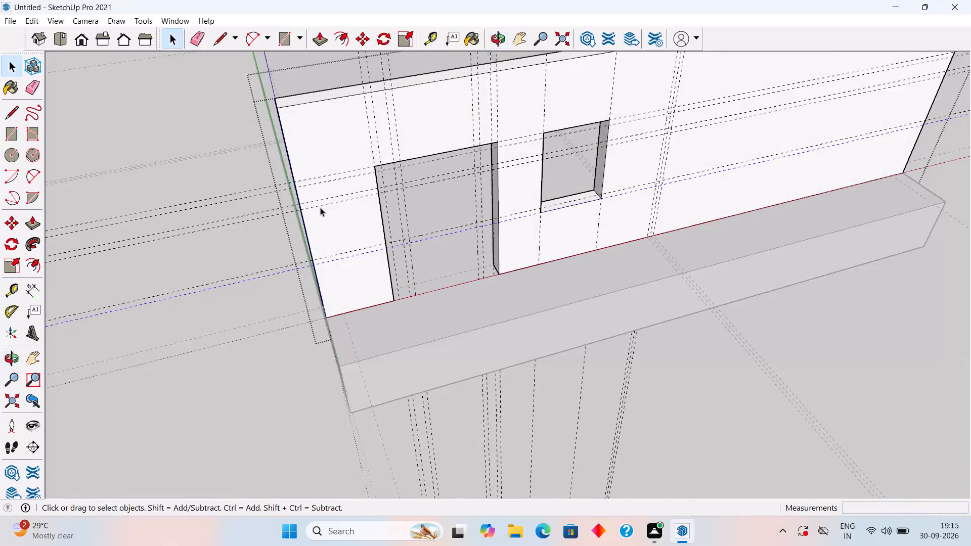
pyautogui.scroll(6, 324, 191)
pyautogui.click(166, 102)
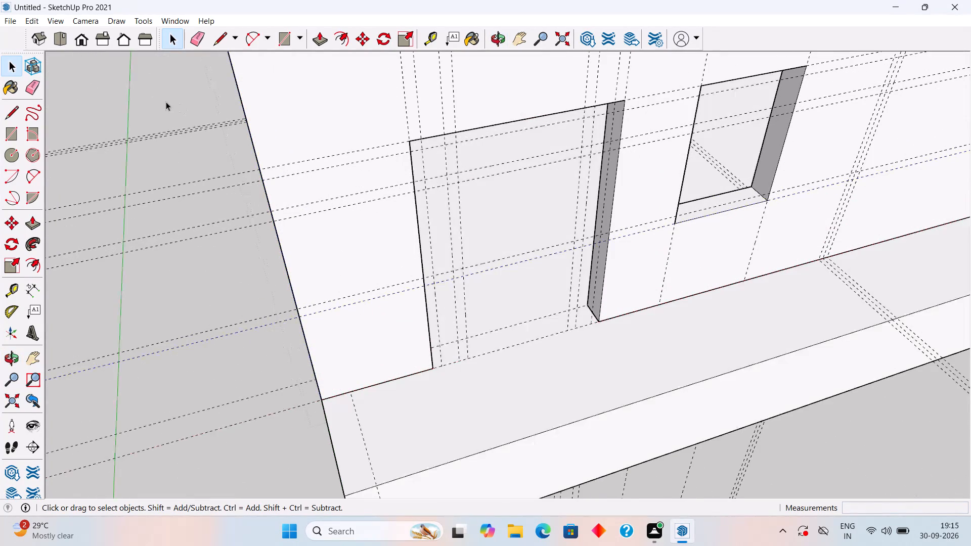
# Draw the door frame's head as a 5' by 3" rectangle along the opening's top edge, down to the first guide.
pyautogui.moveTo(517, 224); pyautogui.dragTo(476, 326, button='middle')
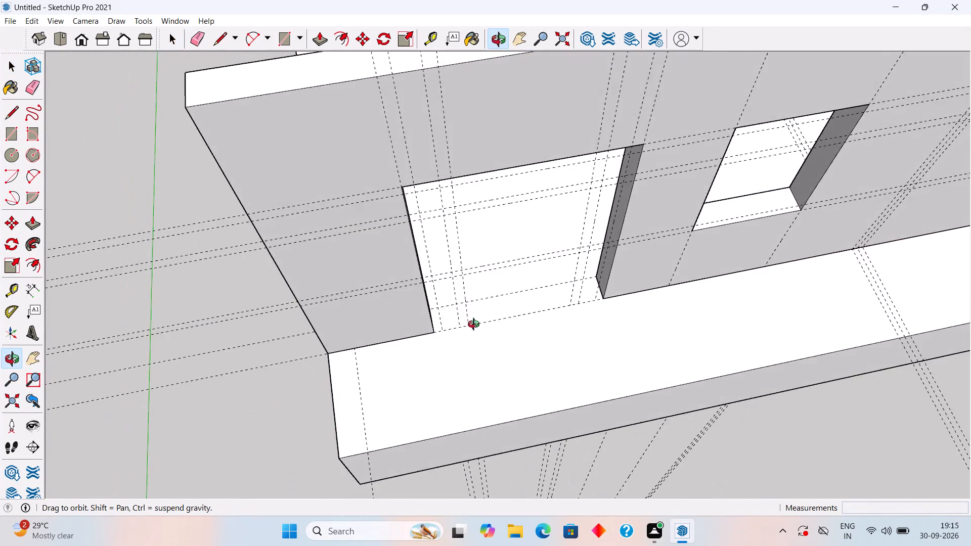
pyautogui.moveTo(476, 326); pyautogui.dragTo(470, 282, button='middle')
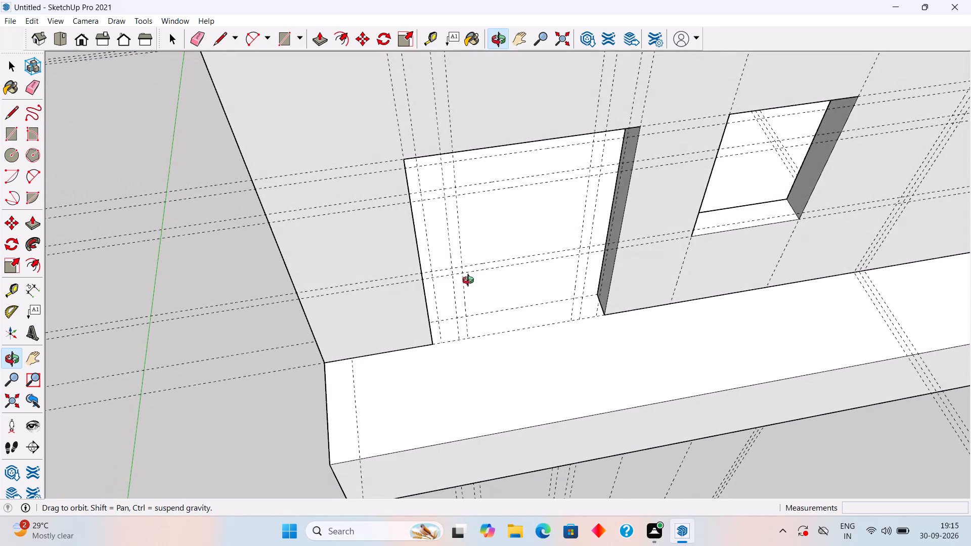
pyautogui.moveTo(470, 282); pyautogui.dragTo(470, 284, button='middle')
pyautogui.moveTo(457, 248); pyautogui.dragTo(443, 229, button='middle')
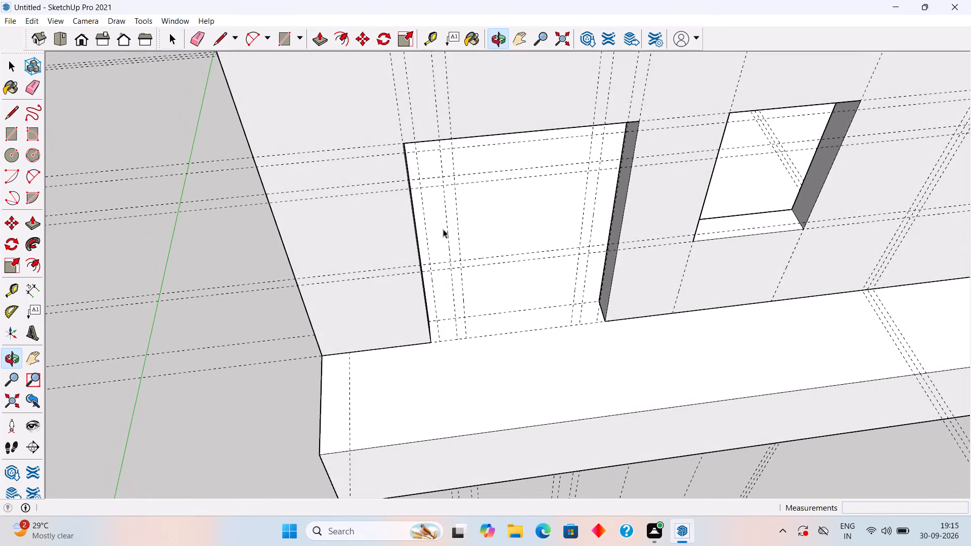
pyautogui.scroll(2, 463, 209)
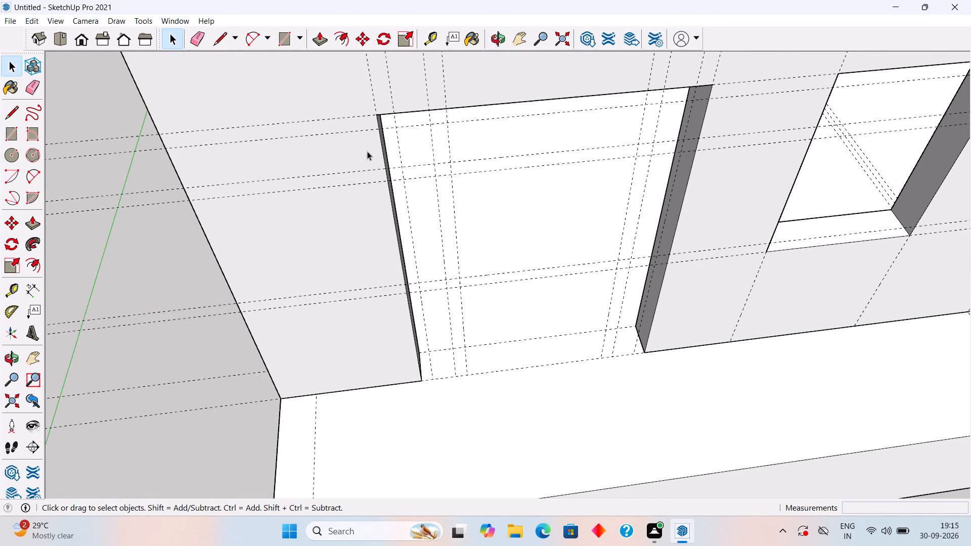
pyautogui.press('r')
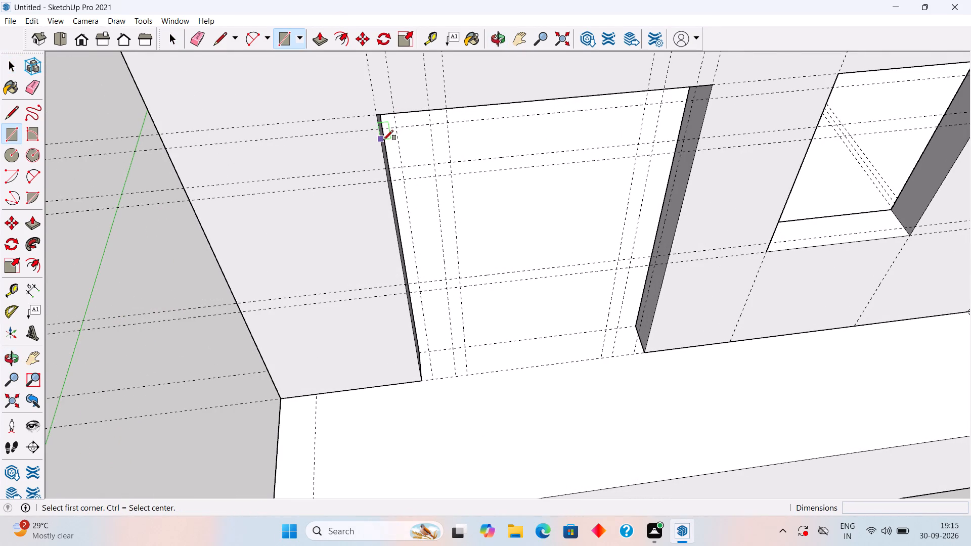
pyautogui.click(376, 114)
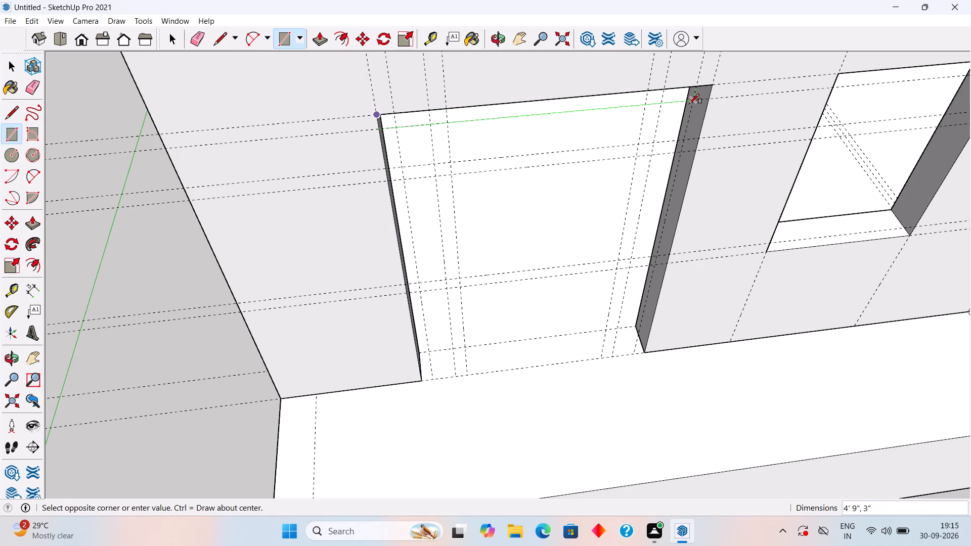
pyautogui.scroll(3, 689, 103)
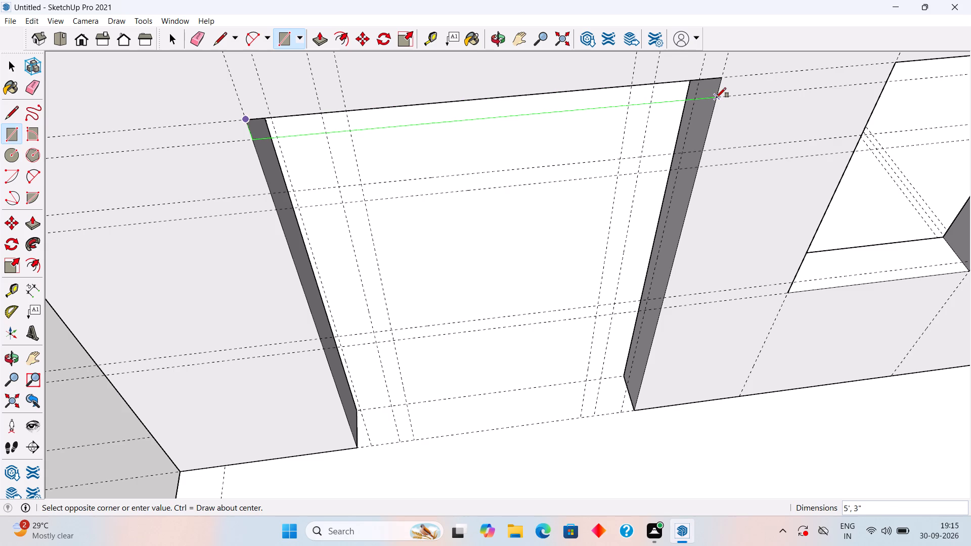
pyautogui.click(716, 98)
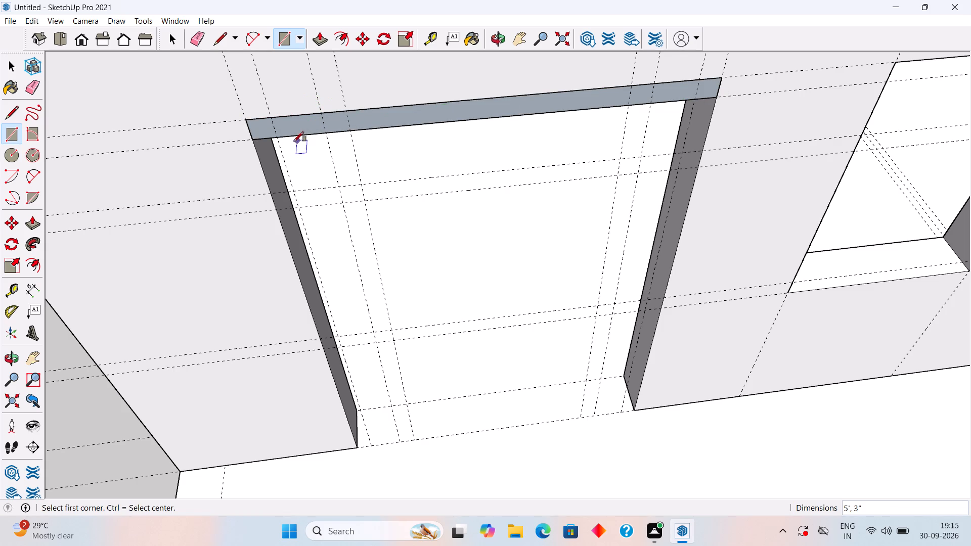
# Draw two 3" by 6' 9" upright rectangles below the head, on the door side away from the window, following the vertical guides.
pyautogui.click(254, 141)
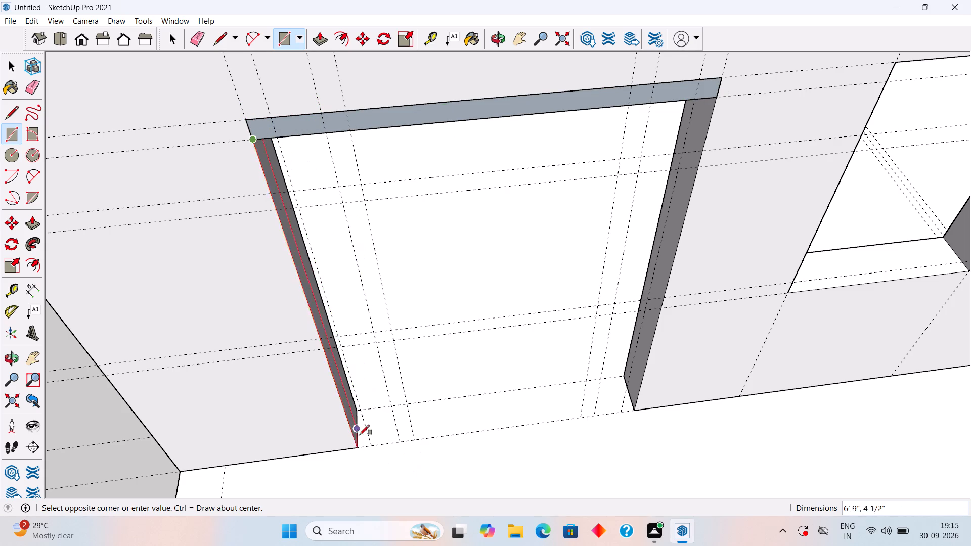
pyautogui.click(372, 442)
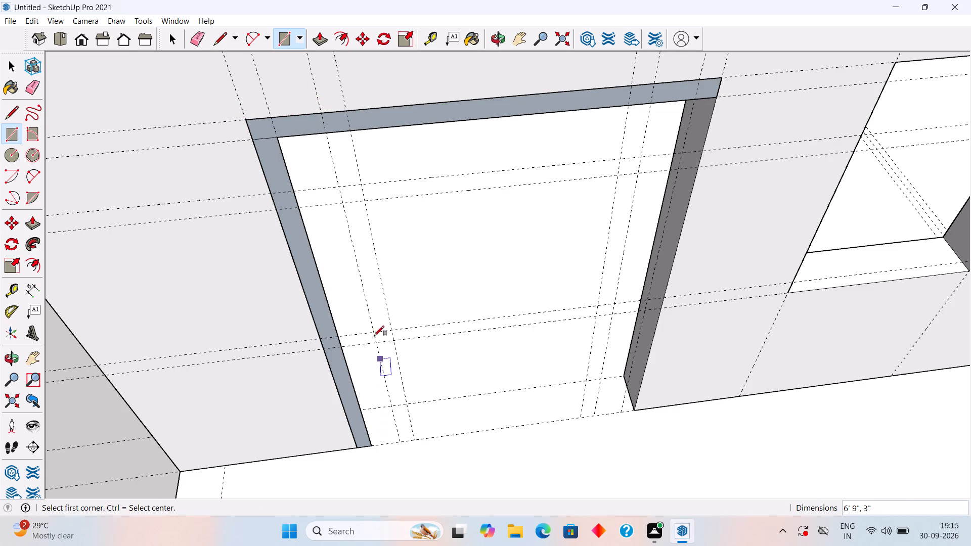
pyautogui.click(327, 133)
pyautogui.click(415, 439)
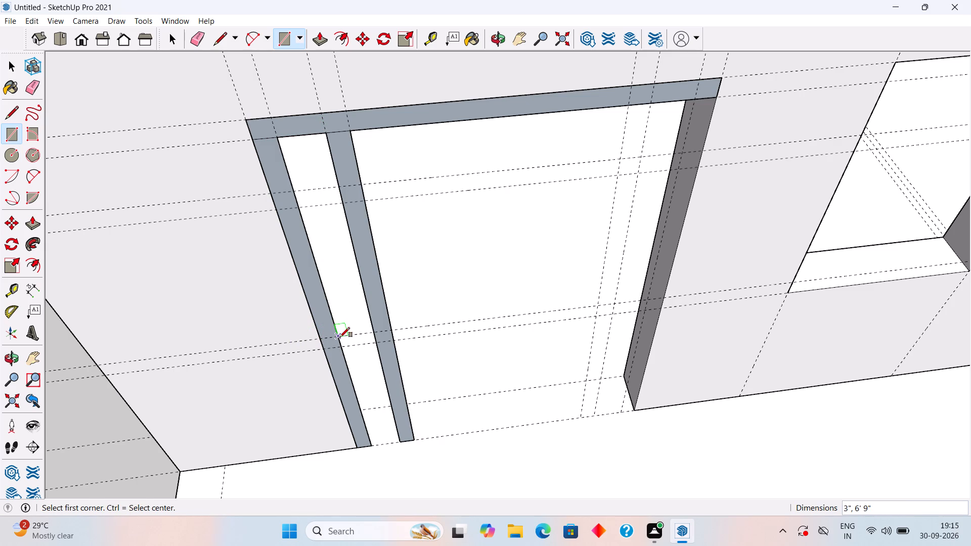
# Draw lower rail rectangles between the lower pair of horizontal guides: 3" by 6" between the two uprights and 3" by 3' across the middle bay.
pyautogui.click(339, 337)
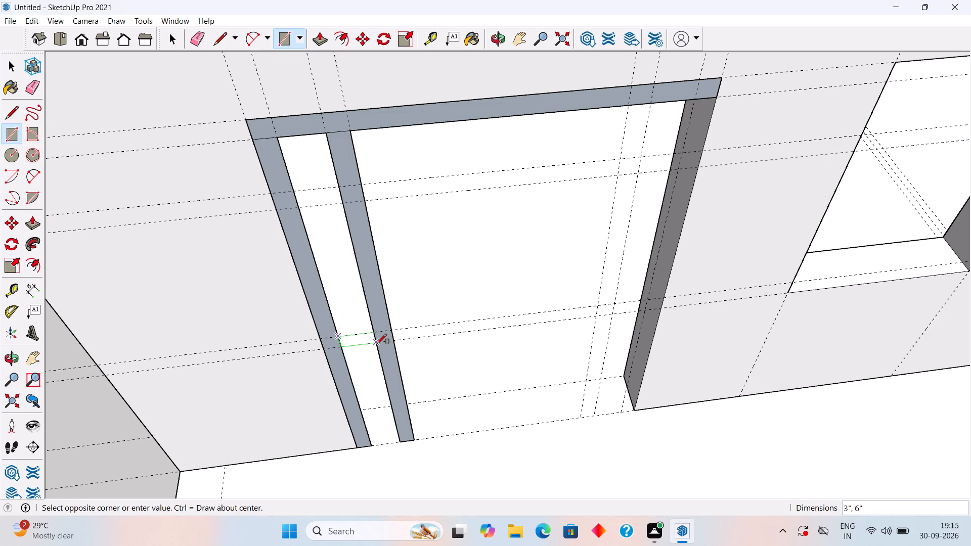
pyautogui.click(377, 341)
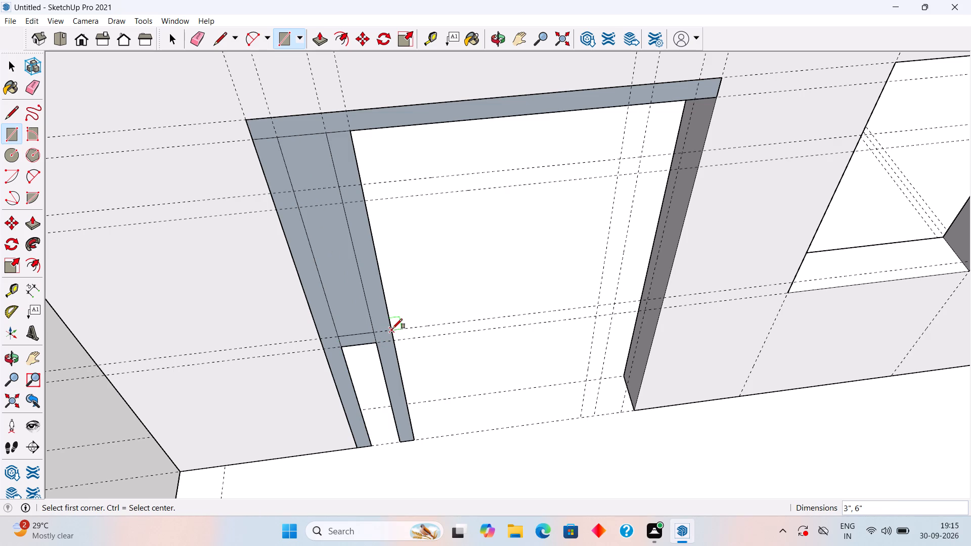
pyautogui.click(392, 329)
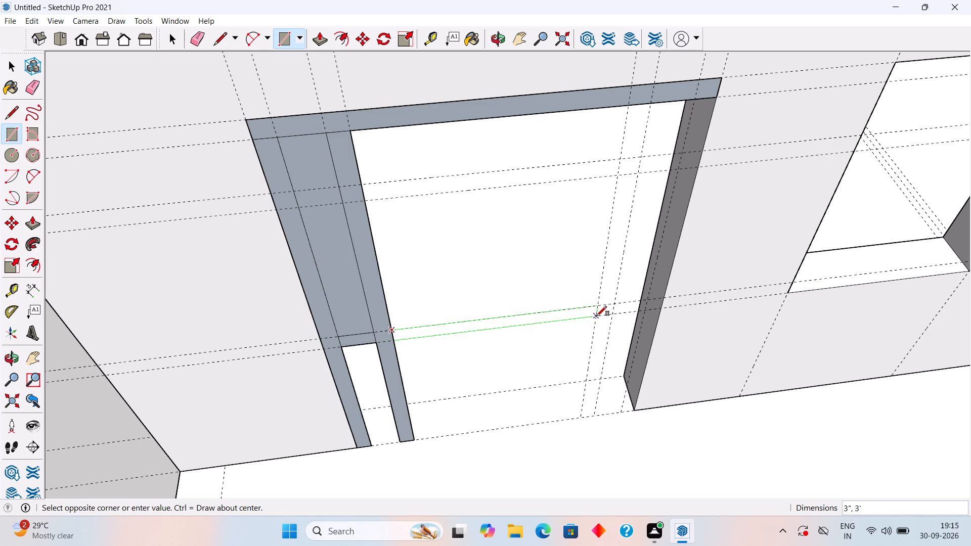
pyautogui.click(597, 316)
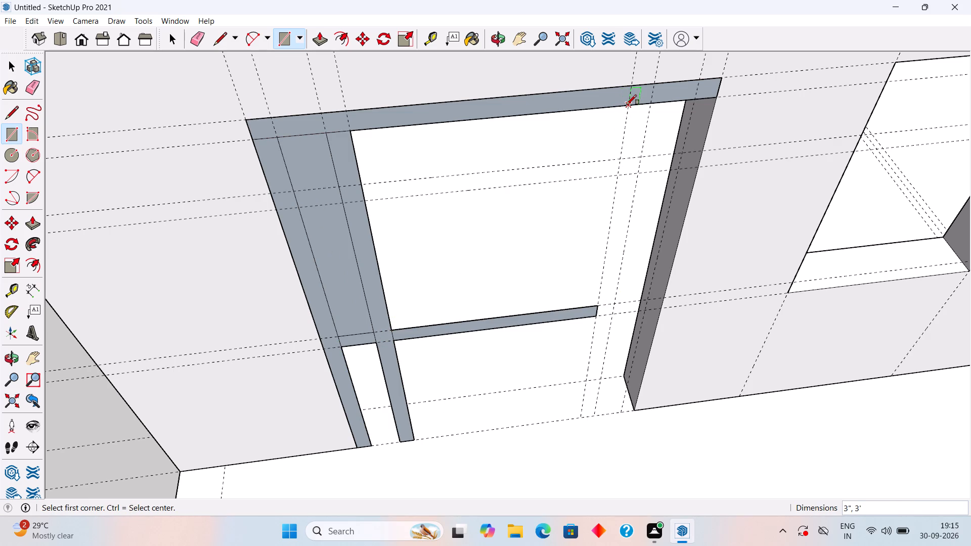
# Draw two 3" by 6' 9" upright rectangles below the head on the window side of the door, following the vertical guides.
pyautogui.click(627, 105)
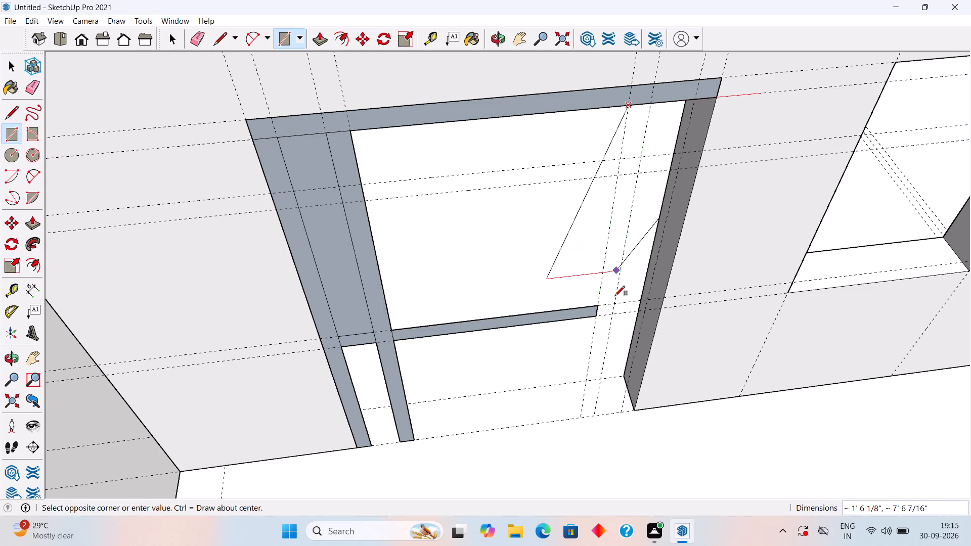
pyautogui.click(596, 412)
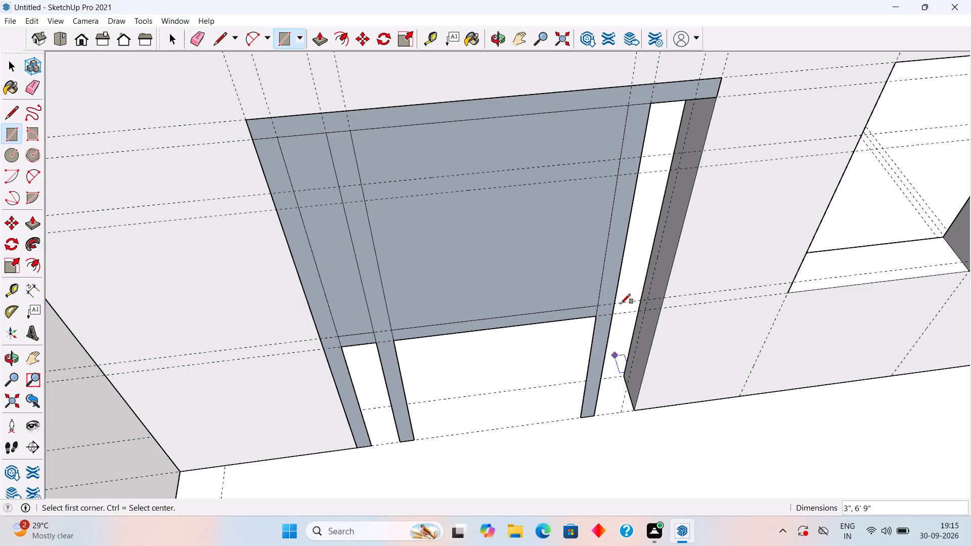
pyautogui.click(695, 99)
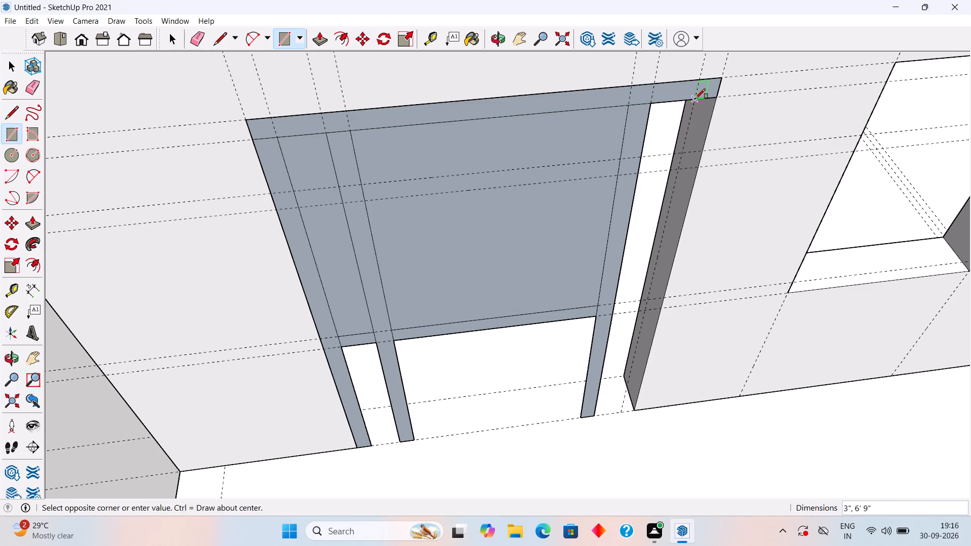
pyautogui.click(635, 407)
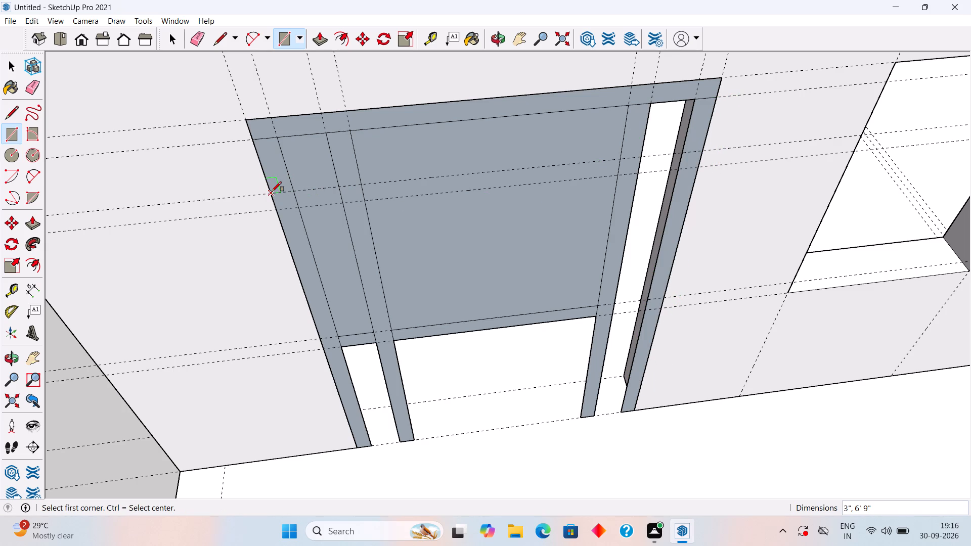
# Draw upper rail rectangles between the upper pair of horizontal guides: 3" by 6" in the side bay away from the window, 3" by 3' in the middle bay.
pyautogui.click(293, 191)
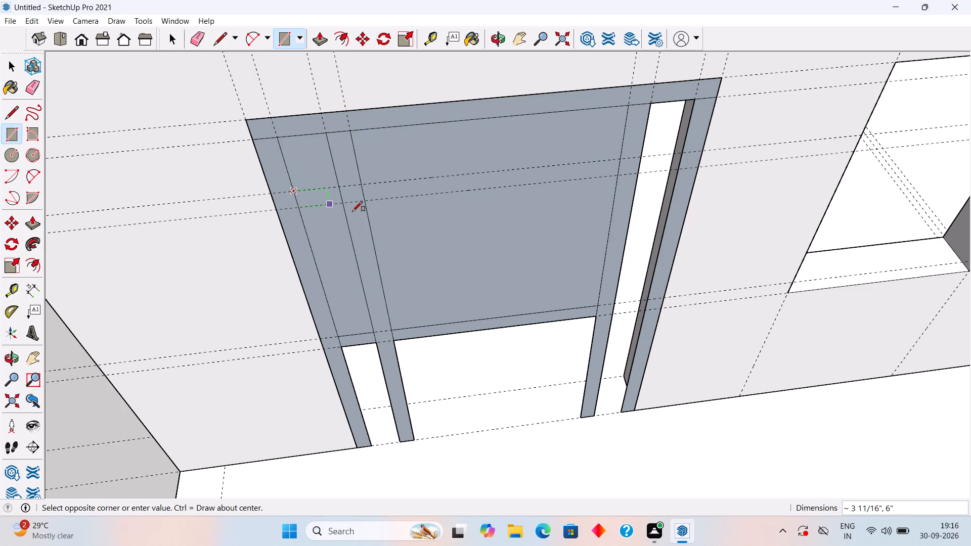
pyautogui.click(343, 203)
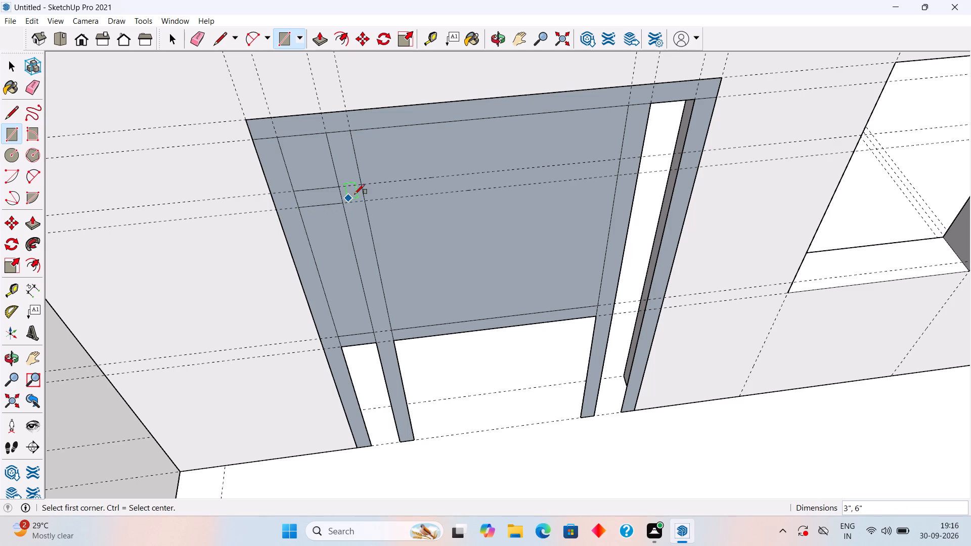
pyautogui.click(361, 185)
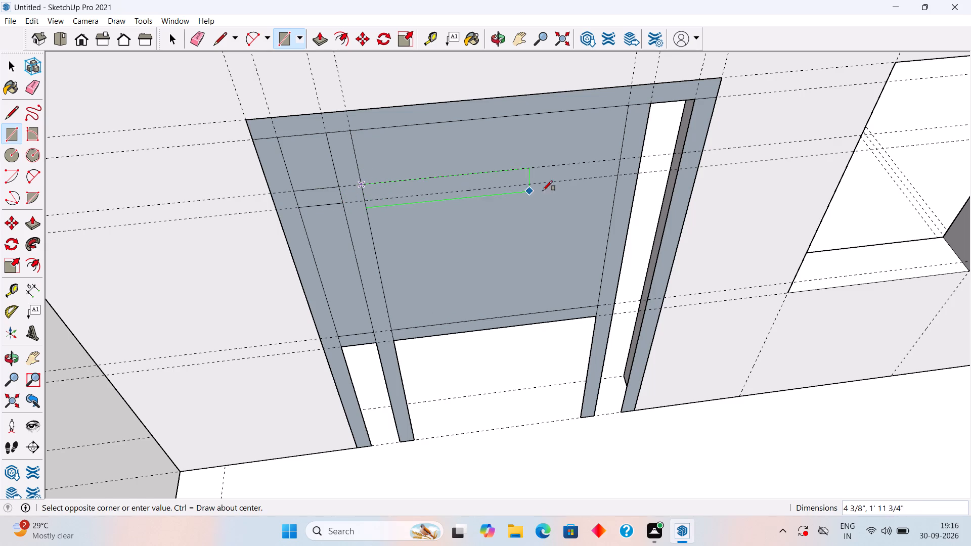
pyautogui.click(620, 175)
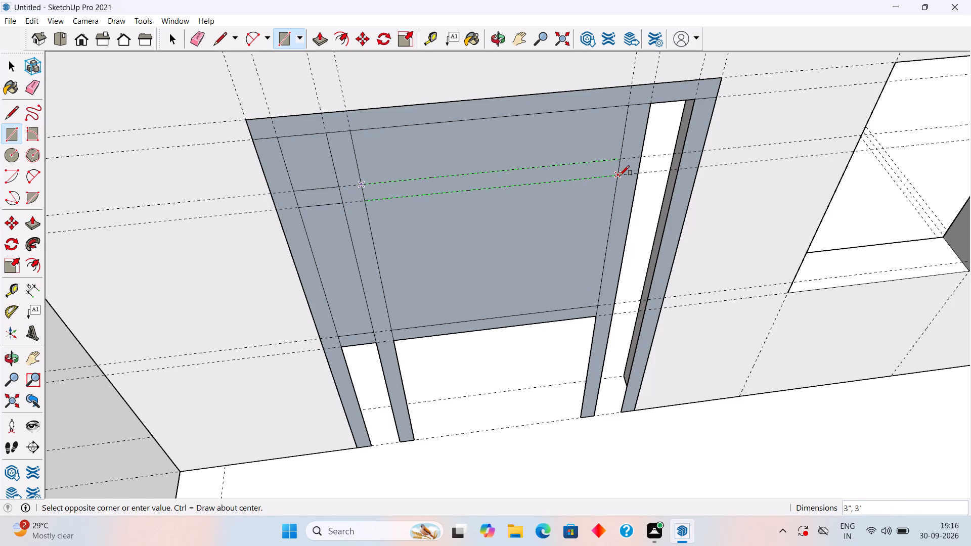
# Draw 3" by 6" upper and lower rail rectangles between the two uprights on the window side of the door.
pyautogui.scroll(-1, 603, 166)
pyautogui.moveTo(597, 169); pyautogui.dragTo(531, 120, button='middle')
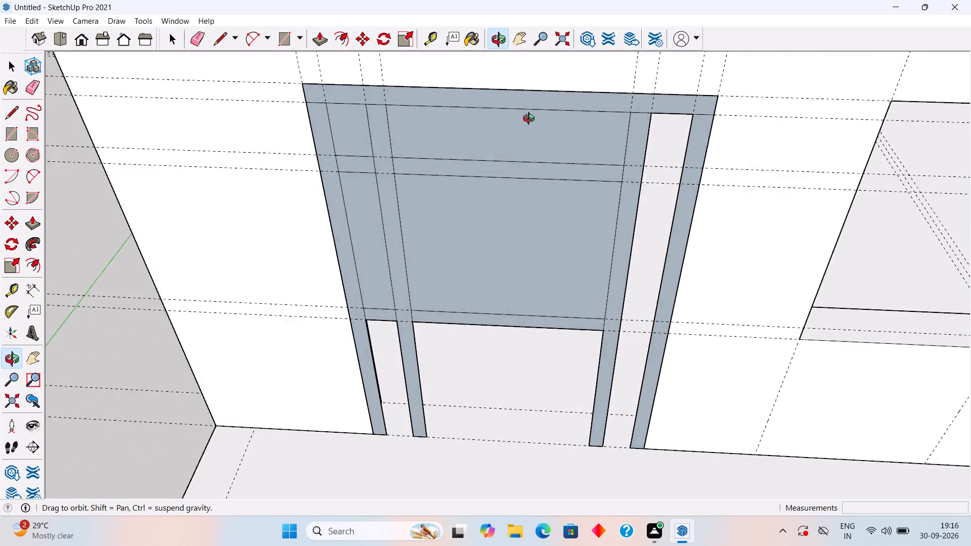
pyautogui.moveTo(531, 120); pyautogui.dragTo(513, 104, button='middle')
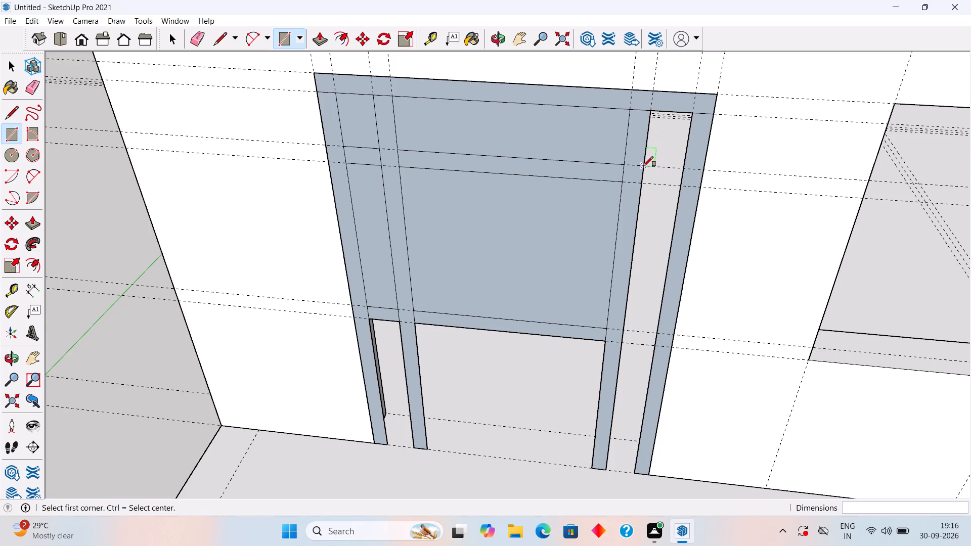
pyautogui.click(643, 166)
pyautogui.click(679, 187)
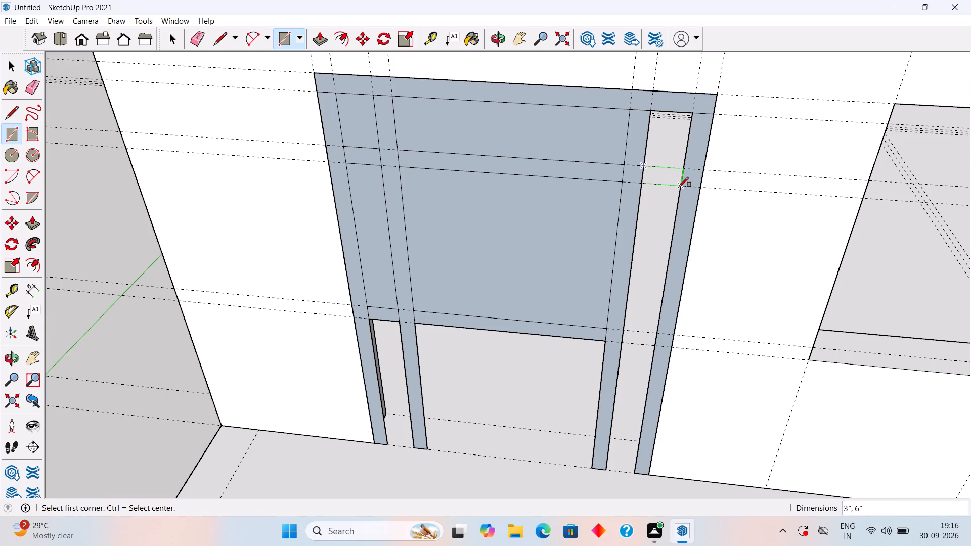
pyautogui.click(625, 331)
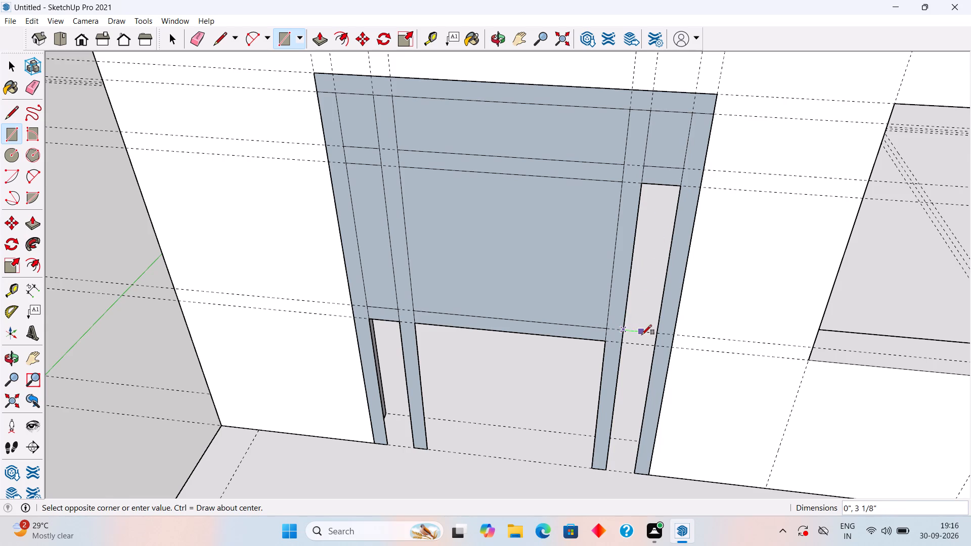
pyautogui.click(655, 347)
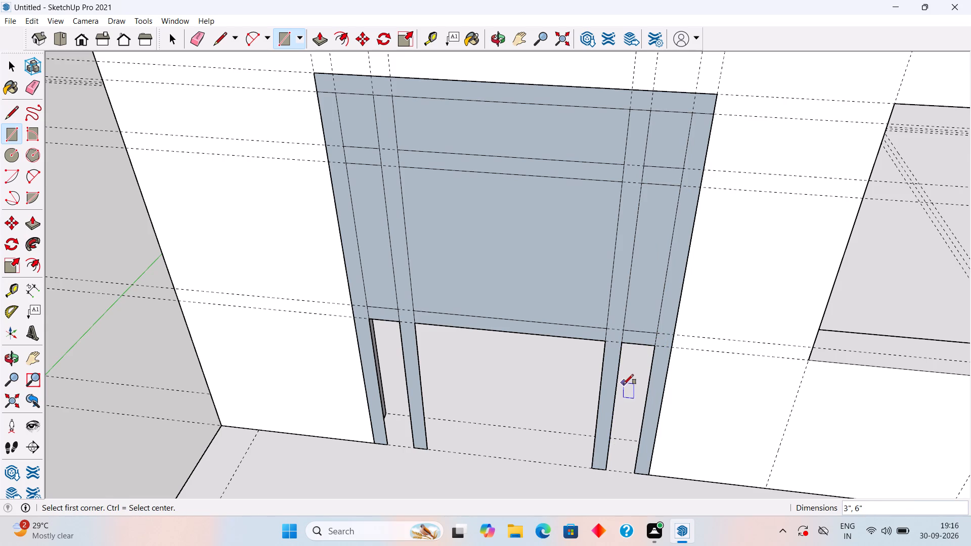
# Draw 6" wide bottom rail rectangles in both narrow side bays, about 5 5/16" high away from the window and 4 9/16" high beside it.
pyautogui.moveTo(619, 378); pyautogui.dragTo(638, 275, button='middle')
pyautogui.scroll(-2, 638, 274)
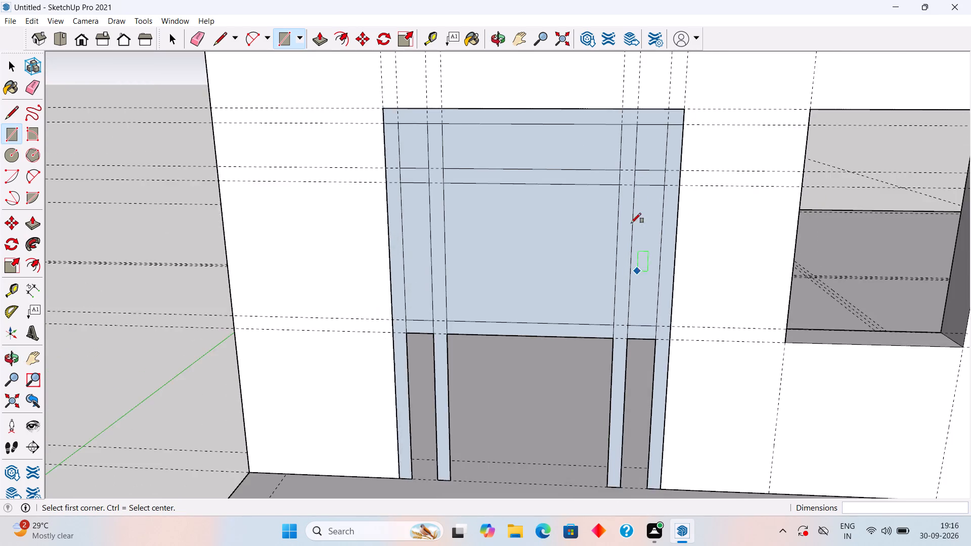
pyautogui.scroll(-2, 631, 223)
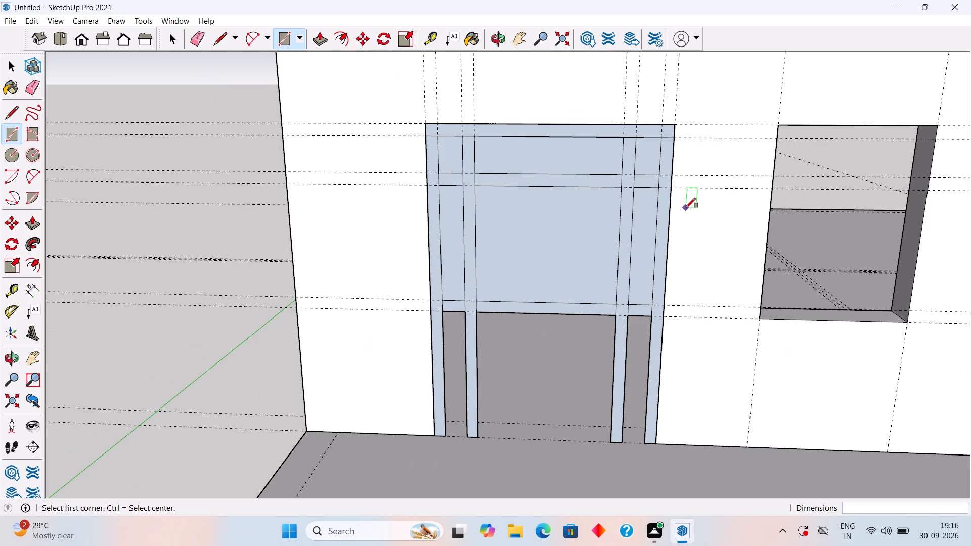
pyautogui.click(446, 419)
pyautogui.click(466, 434)
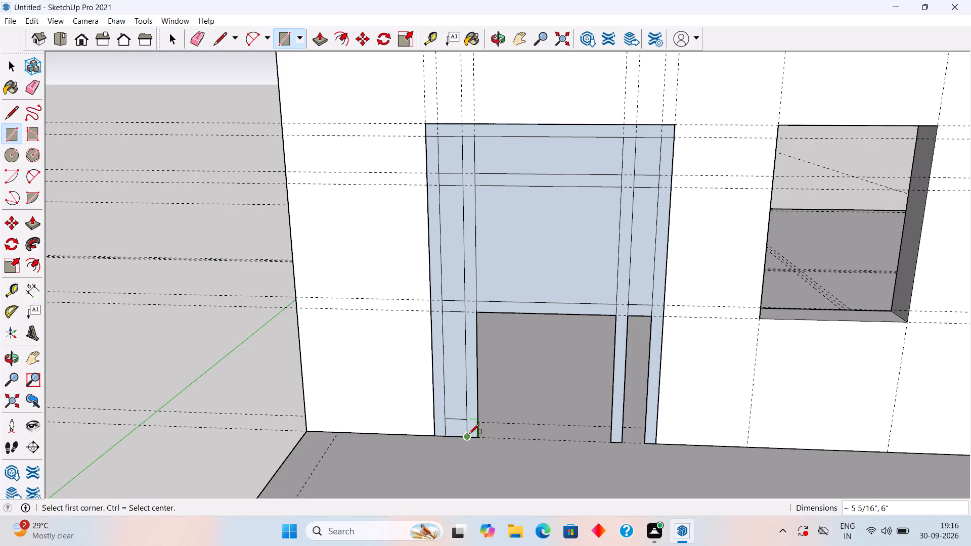
pyautogui.click(626, 428)
pyautogui.click(643, 439)
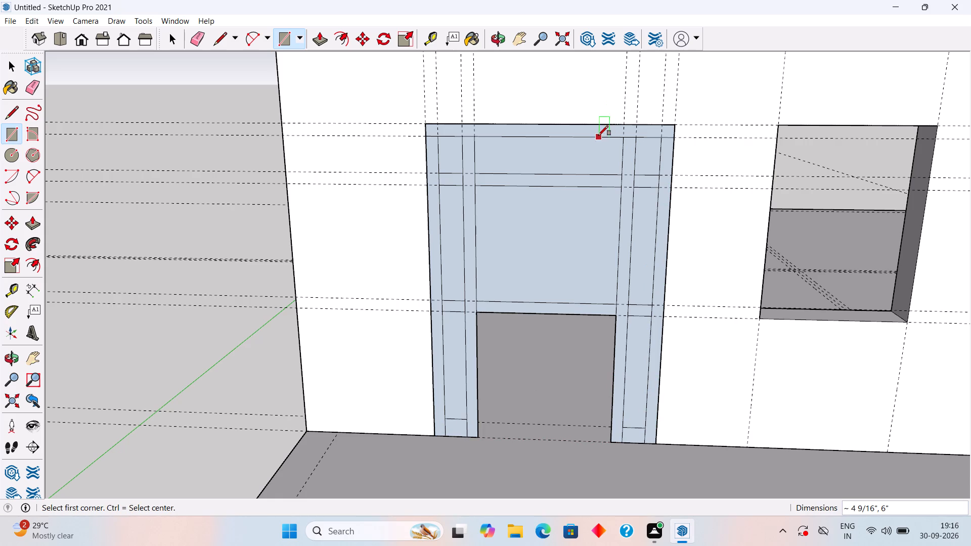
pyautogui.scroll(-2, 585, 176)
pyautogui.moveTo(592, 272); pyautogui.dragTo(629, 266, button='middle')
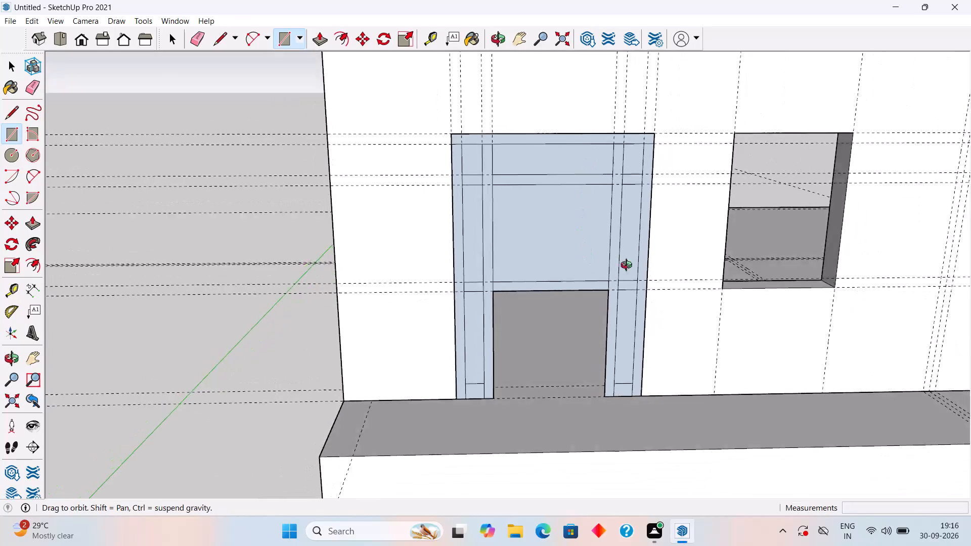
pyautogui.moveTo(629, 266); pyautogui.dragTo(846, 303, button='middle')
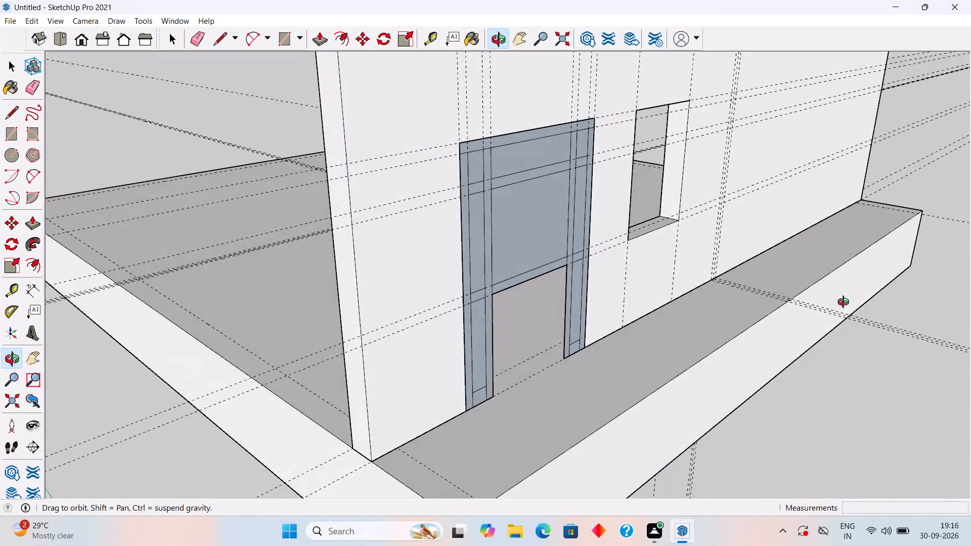
# Place a horizontal guide 3" above the bottom edge of the door opening.
pyautogui.moveTo(846, 303); pyautogui.dragTo(831, 320, button='middle')
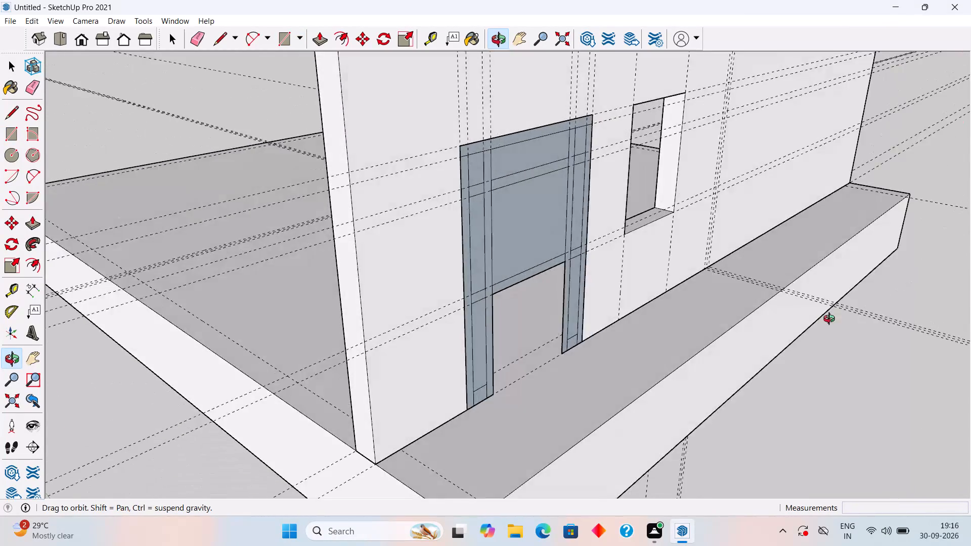
pyautogui.moveTo(831, 320); pyautogui.dragTo(564, 242, button='middle')
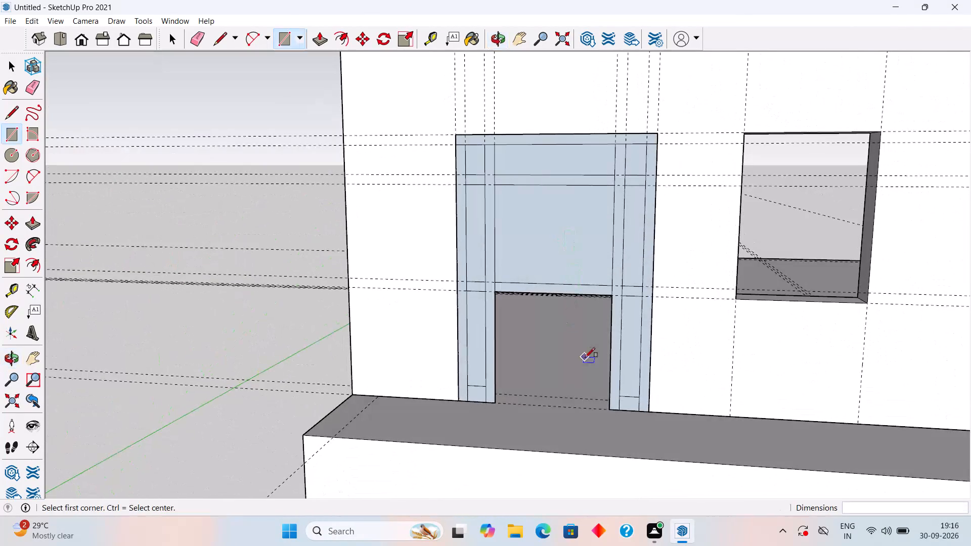
pyautogui.scroll(2, 585, 357)
pyautogui.press('t')
pyautogui.click(552, 424)
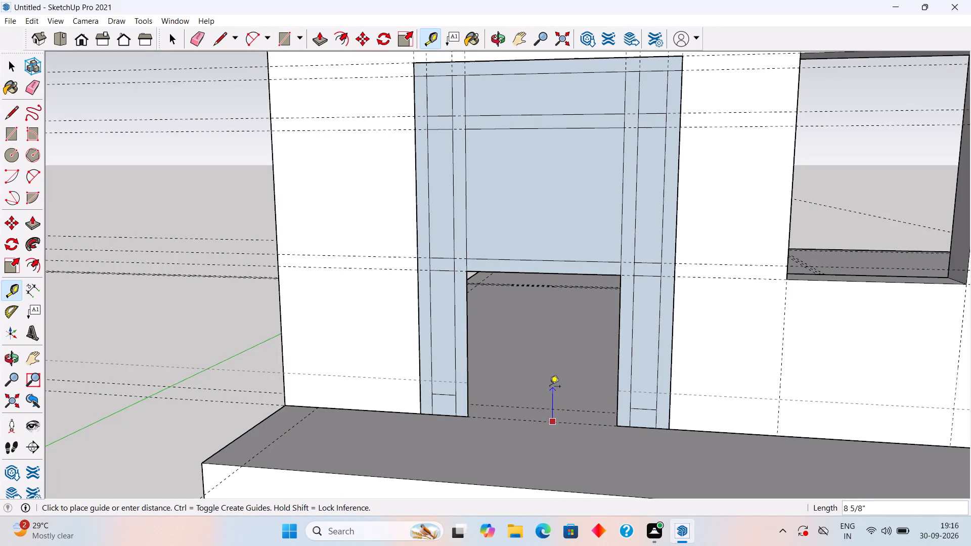
pyautogui.press('3')
pyautogui.hotkey('shift', '"')
pyautogui.press('Return')
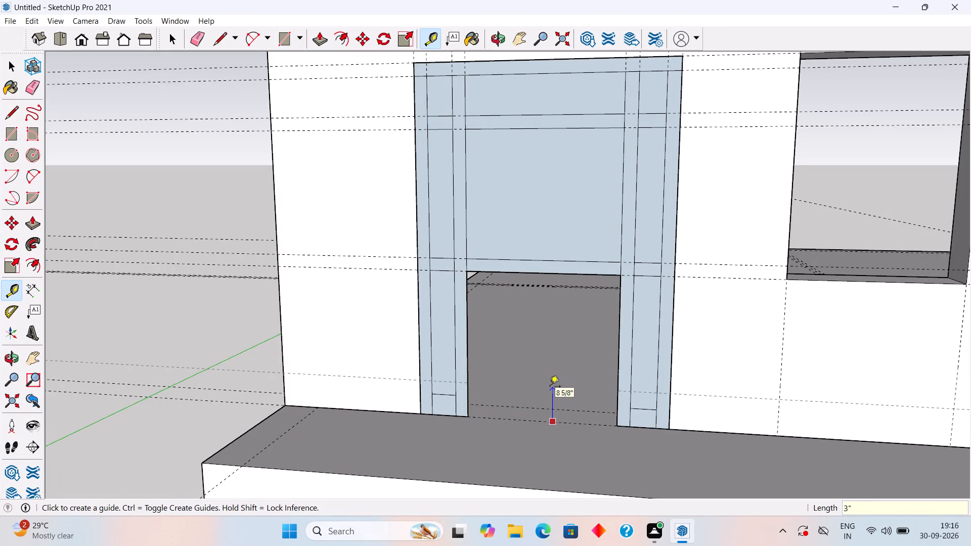
pyautogui.press('space')
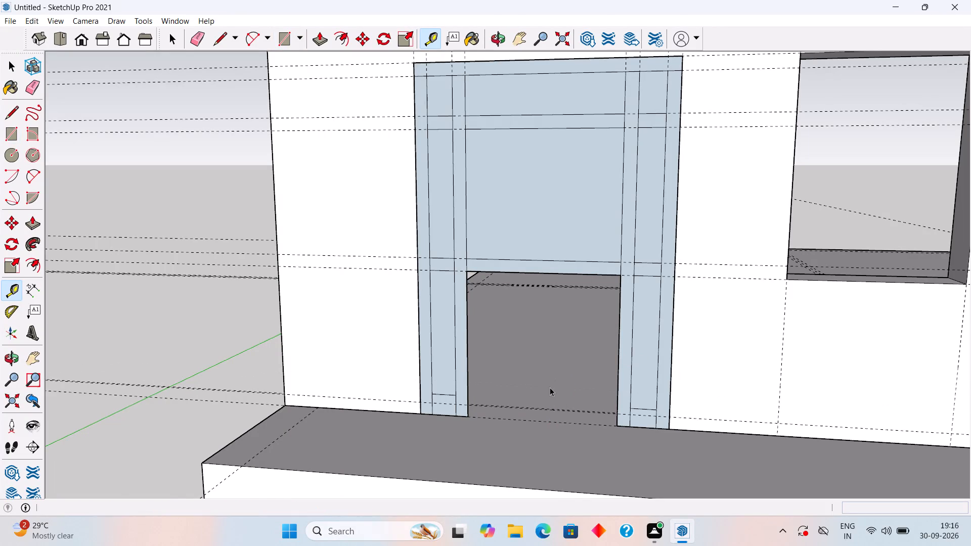
# Draw 3" by 6" bottom rail rectangles below the new guide in both narrow side bays of the door frame.
pyautogui.scroll(5, 396, 437)
pyautogui.scroll(3, 436, 411)
pyautogui.press('r')
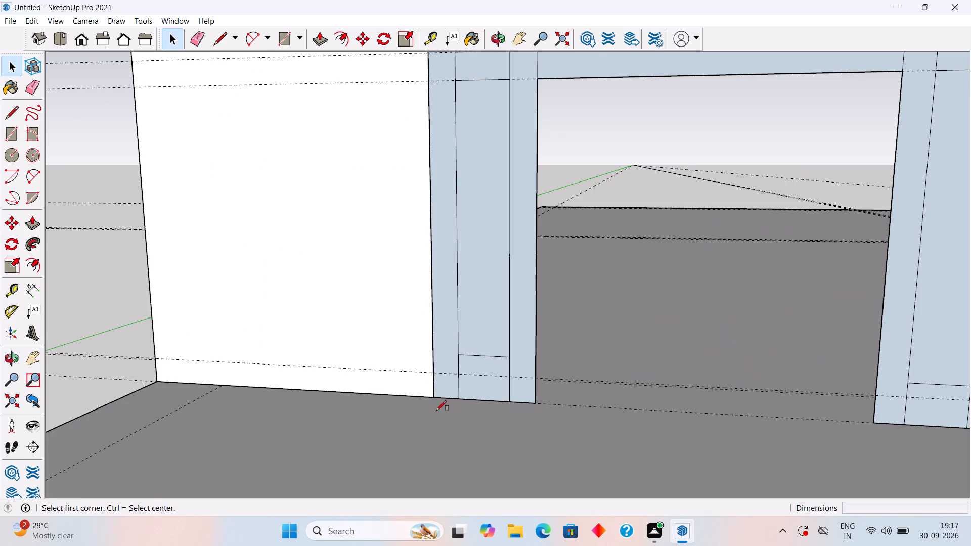
pyautogui.click(460, 376)
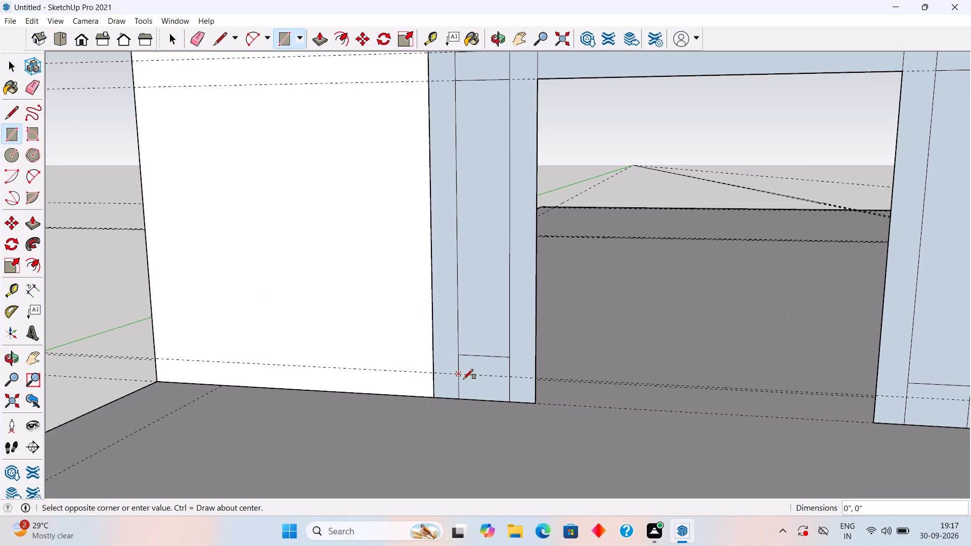
pyautogui.click(508, 399)
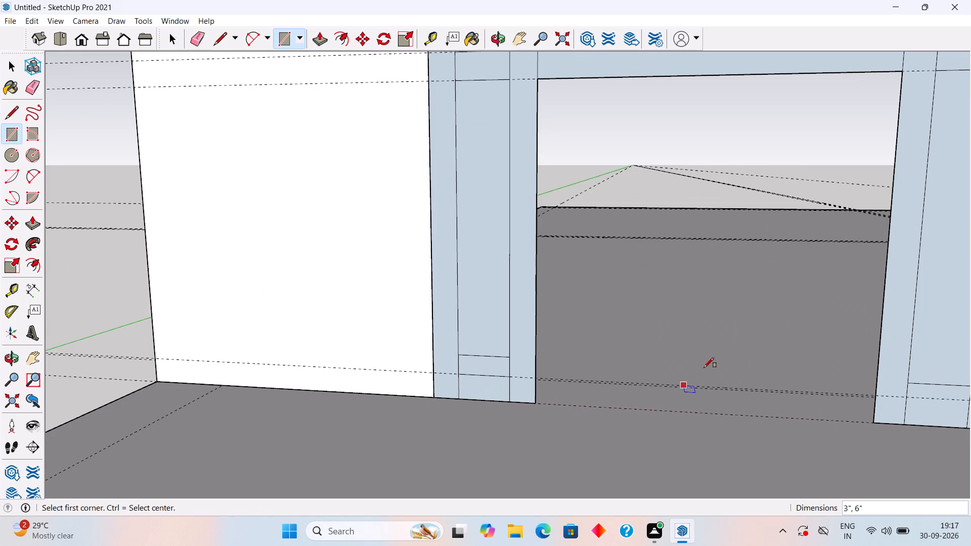
pyautogui.scroll(-7, 708, 363)
pyautogui.scroll(4, 970, 386)
pyautogui.scroll(4, 880, 385)
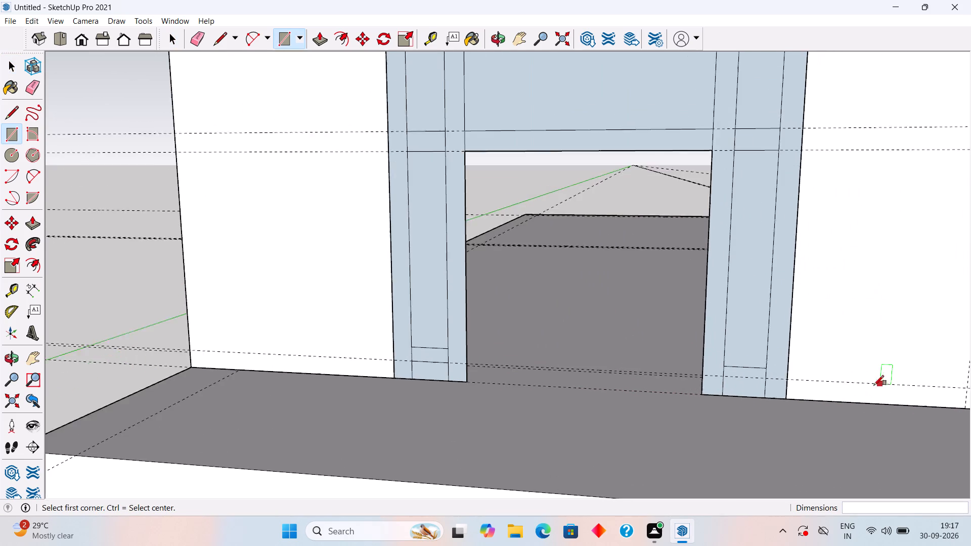
pyautogui.click(677, 375)
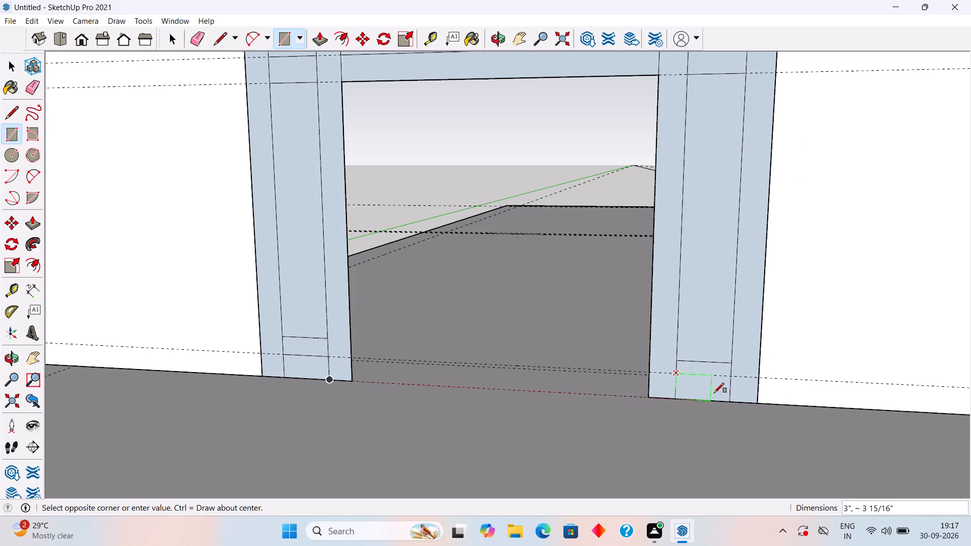
pyautogui.click(730, 397)
pyautogui.press('space')
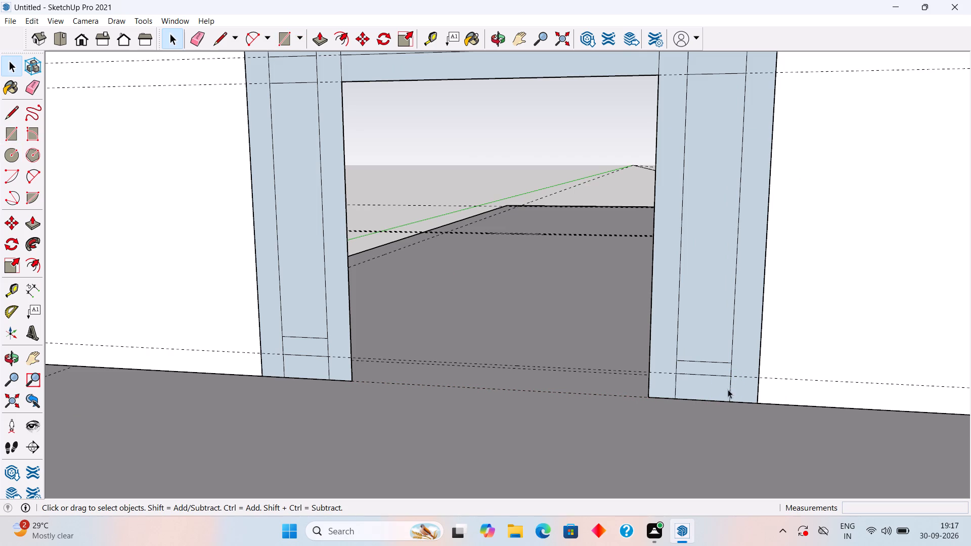
# Delete the old bottom rail edges lying above the new 3" rails in both side bays.
pyautogui.click(714, 361)
pyautogui.press('Delete')
pyautogui.click(312, 337)
pyautogui.press('BackSpace')
pyautogui.press('Delete')
# On the side away from the window, delete the head edge segment over the outer upright and the upright segments at both bottom rail ends.
pyautogui.scroll(-10, 315, 336)
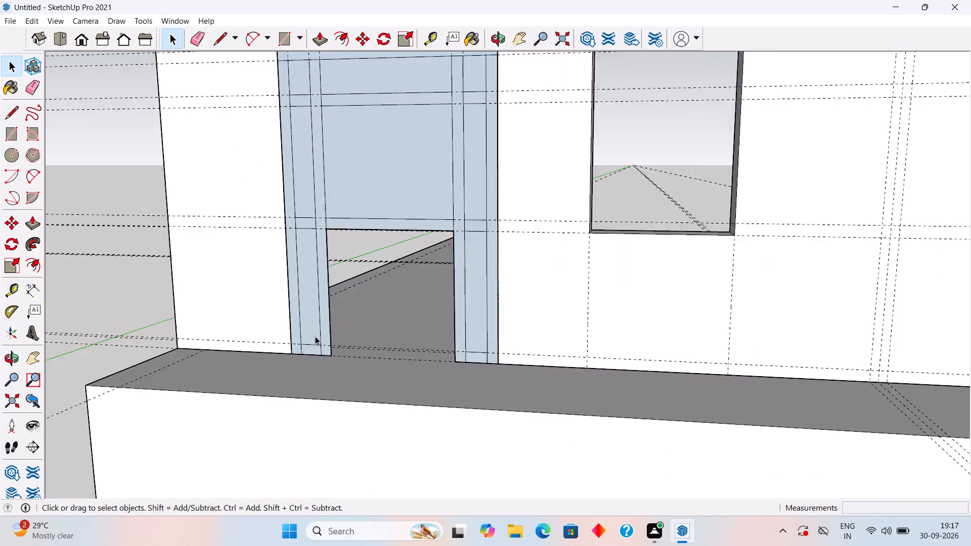
pyautogui.scroll(-2, 315, 336)
pyautogui.moveTo(287, 317); pyautogui.dragTo(364, 323, button='middle')
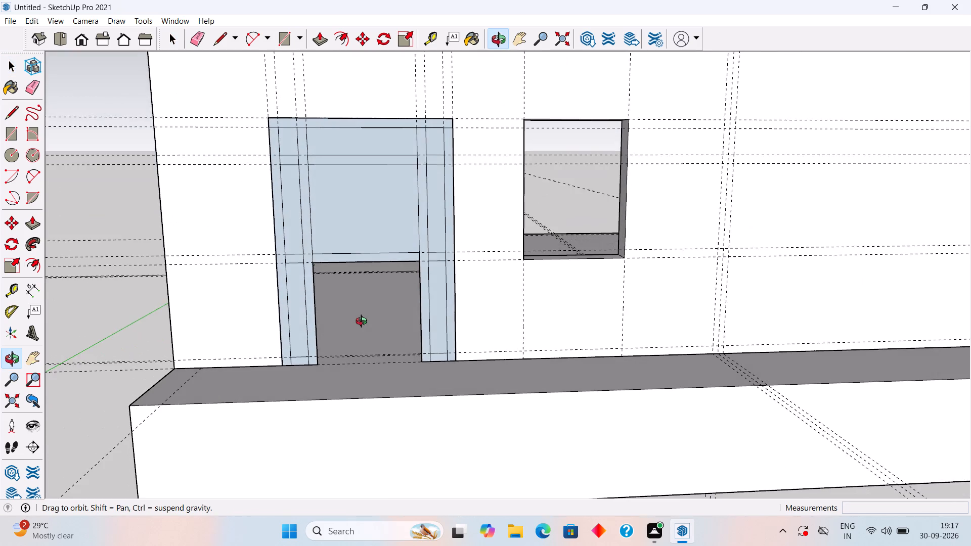
pyautogui.moveTo(364, 323); pyautogui.dragTo(408, 329, button='middle')
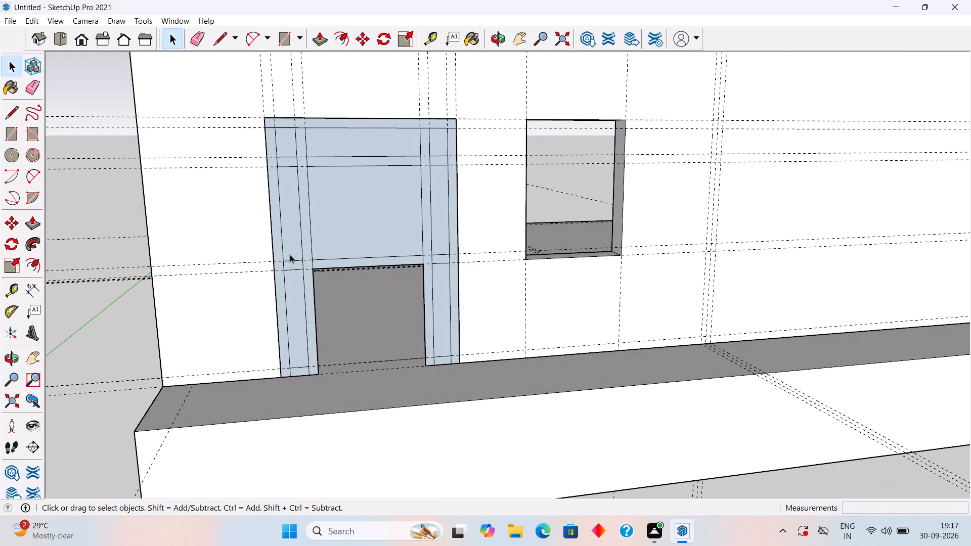
pyautogui.scroll(2, 268, 219)
pyautogui.scroll(-1, 268, 217)
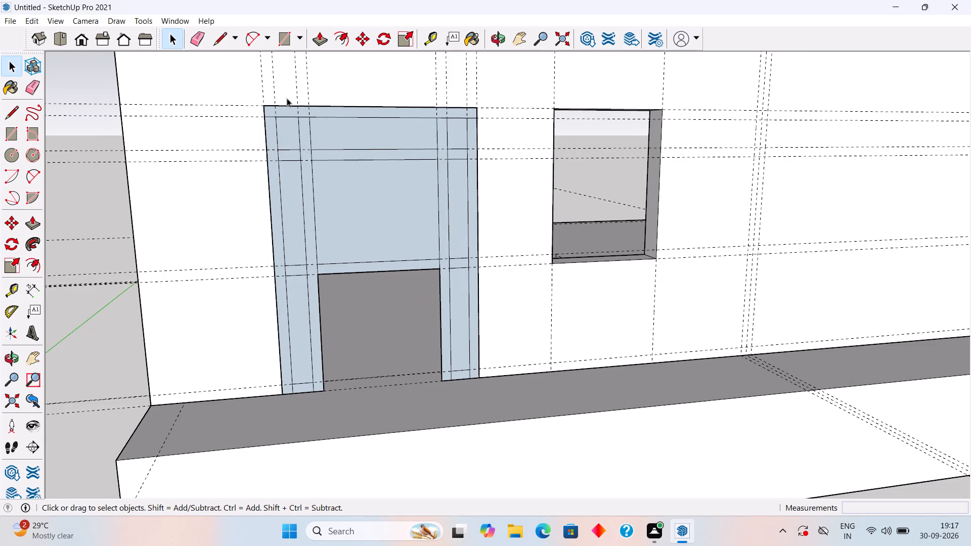
pyautogui.click(271, 116)
pyautogui.press('Delete')
pyautogui.click(292, 390)
pyautogui.press('Delete')
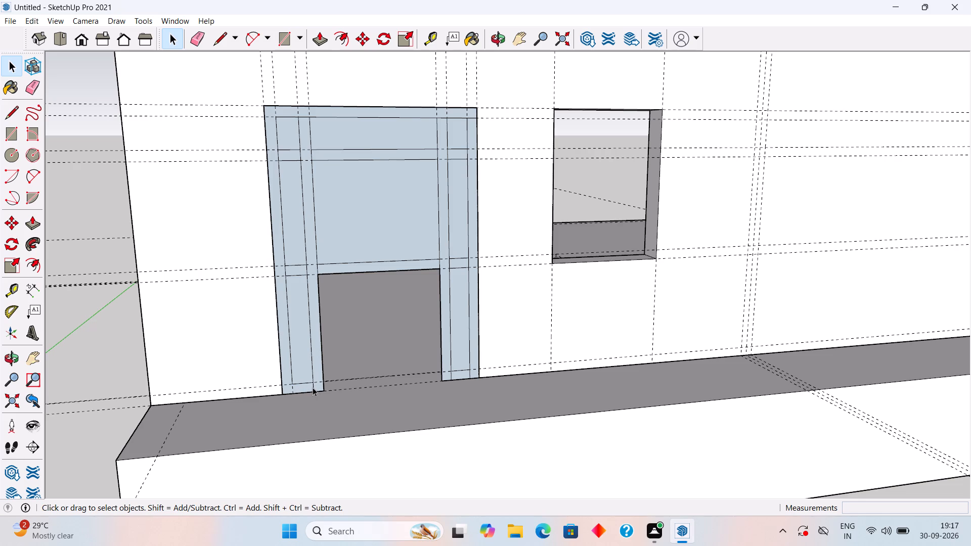
pyautogui.click(313, 387)
pyautogui.press('Delete')
# In the same side bay, delete the upright segments at both ends of the lower and upper rails and the head segment over the inner upright.
pyautogui.click(286, 269)
pyautogui.press('Delete')
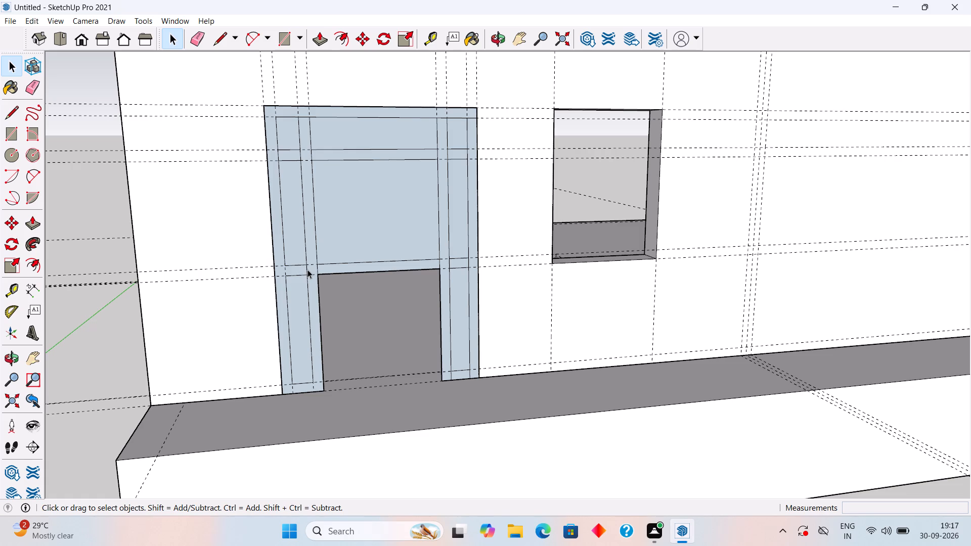
pyautogui.click(307, 269)
pyautogui.press('Delete')
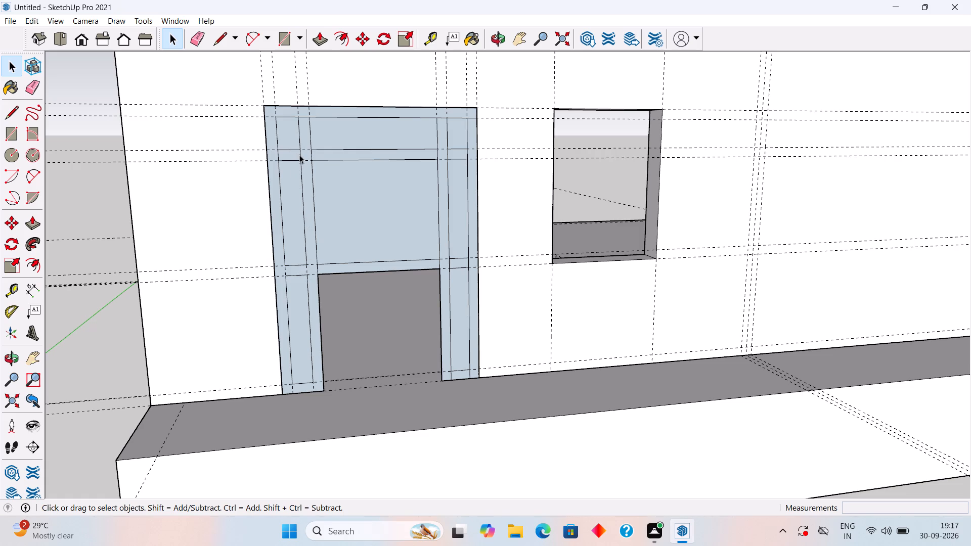
pyautogui.click(299, 155)
pyautogui.press('Delete')
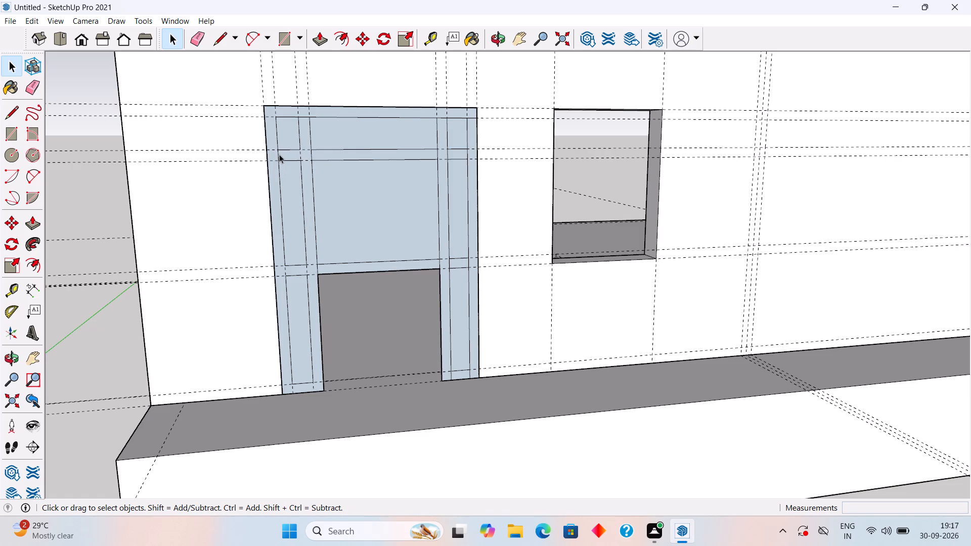
pyautogui.click(277, 154)
pyautogui.press('Delete')
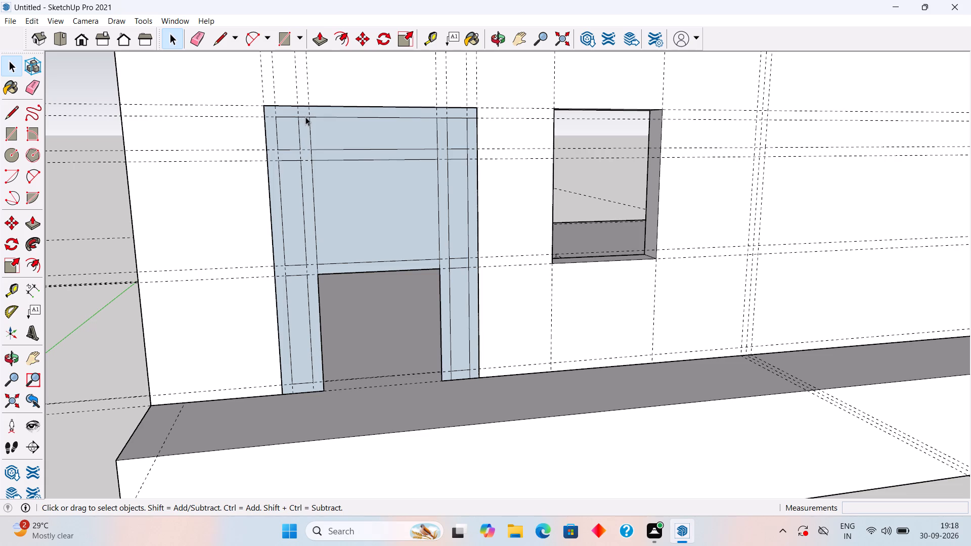
pyautogui.click(305, 117)
pyautogui.press('Delete')
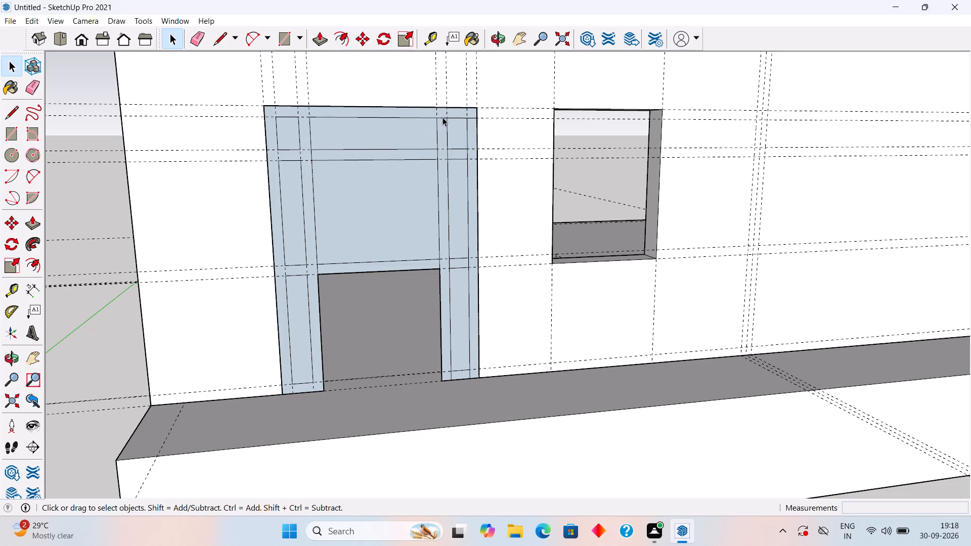
# On the window side, delete the head segment over the inner upright and that upright's opening-side segments at the upper and lower rails.
pyautogui.click(443, 117)
pyautogui.press('Delete')
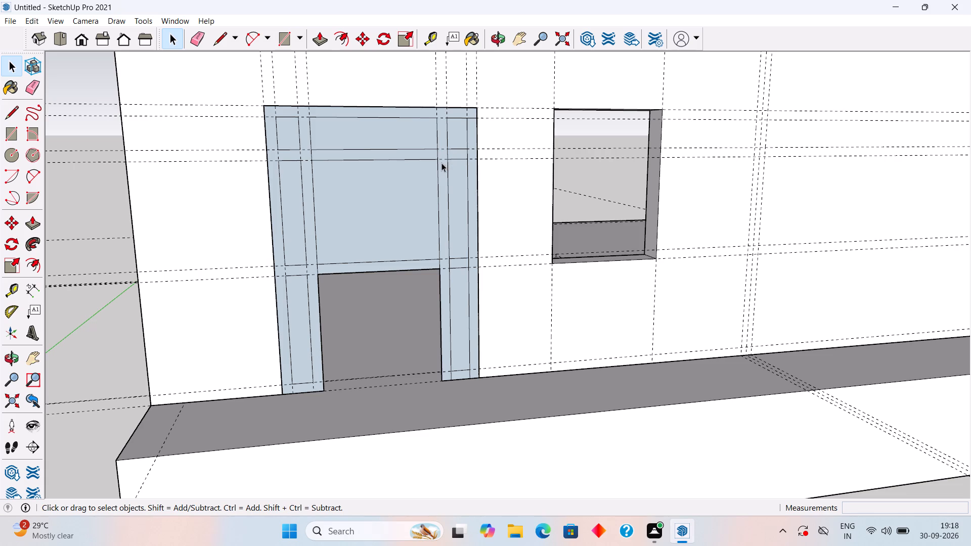
pyautogui.click(437, 154)
pyautogui.press('Delete')
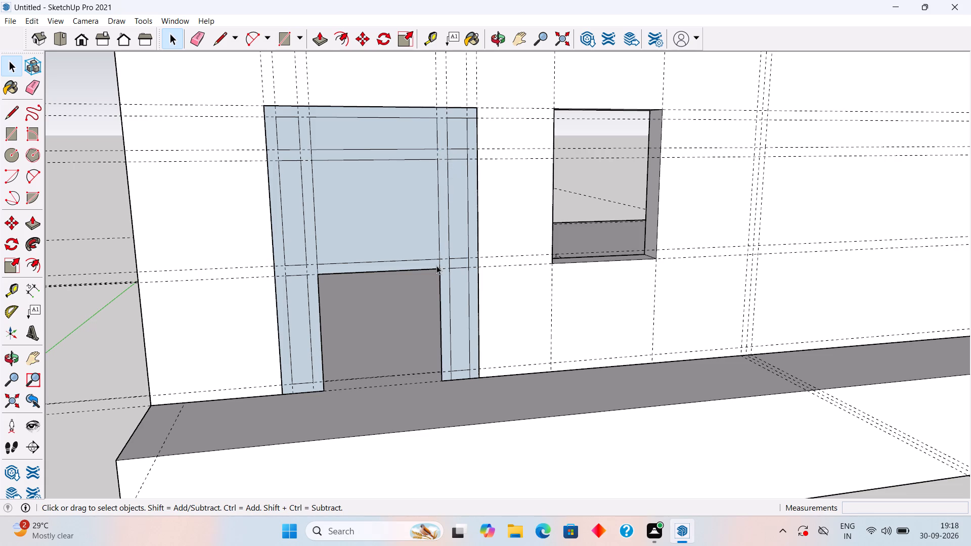
pyautogui.click(438, 264)
pyautogui.press('Delete')
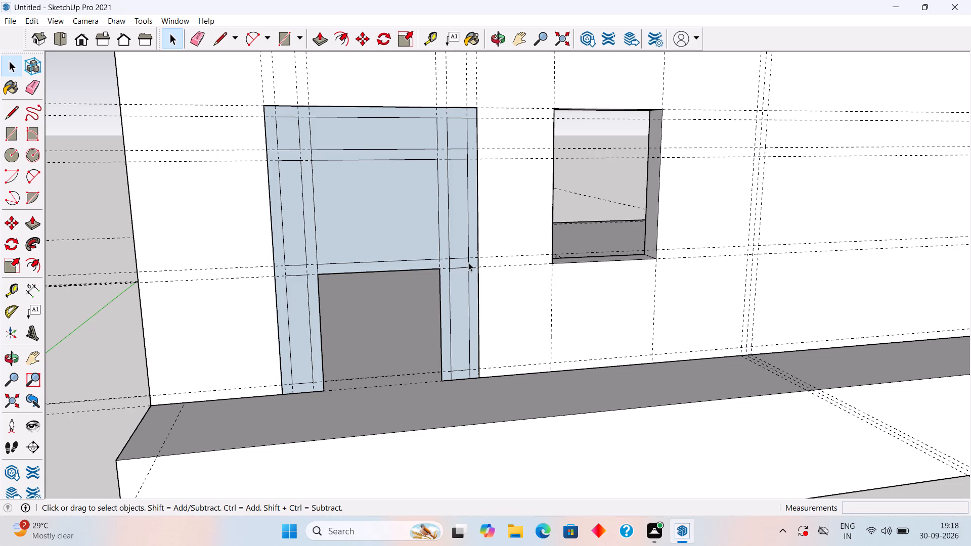
# In the window-side bay, delete the upright segments at both ends of the lower rail and of the bottom rail.
pyautogui.click(468, 262)
pyautogui.press('Delete')
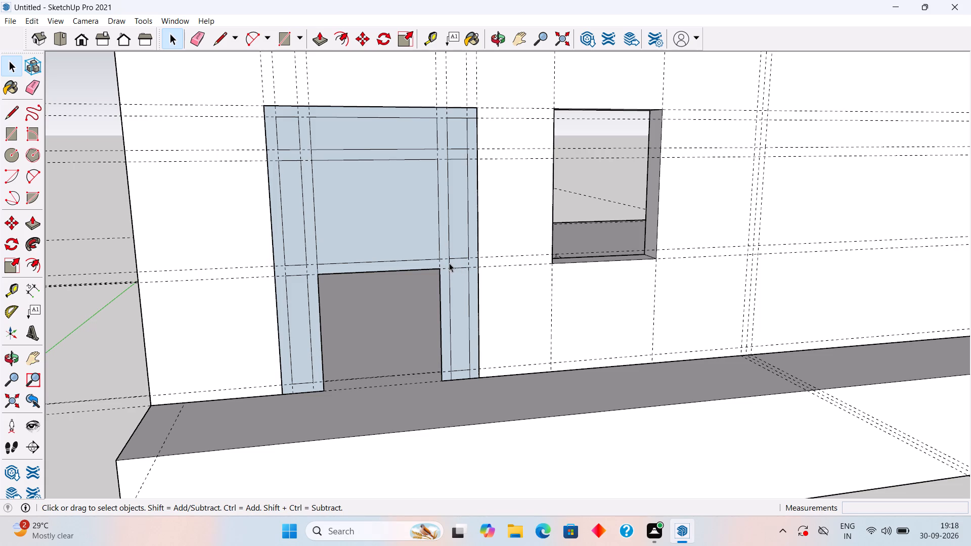
pyautogui.click(449, 263)
pyautogui.press('Delete')
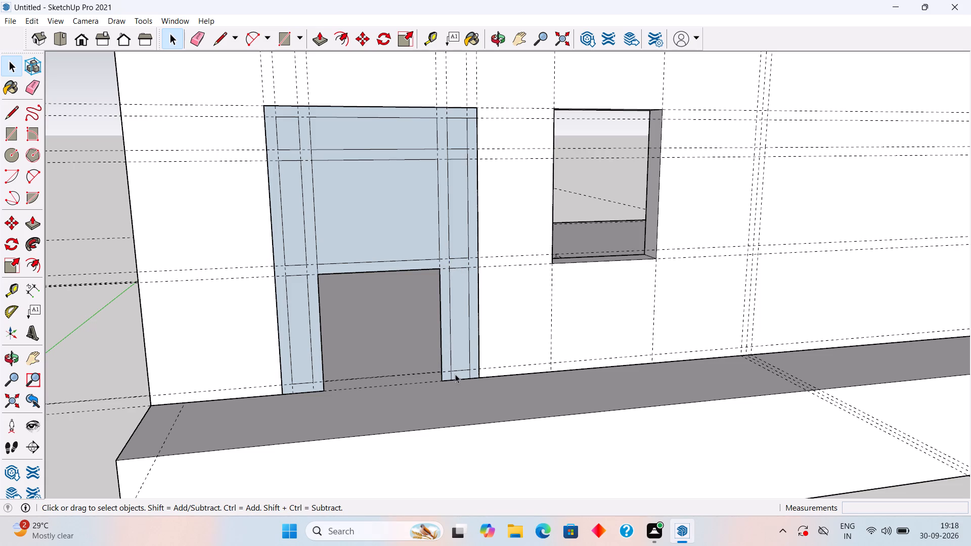
pyautogui.click(451, 376)
pyautogui.press('Delete')
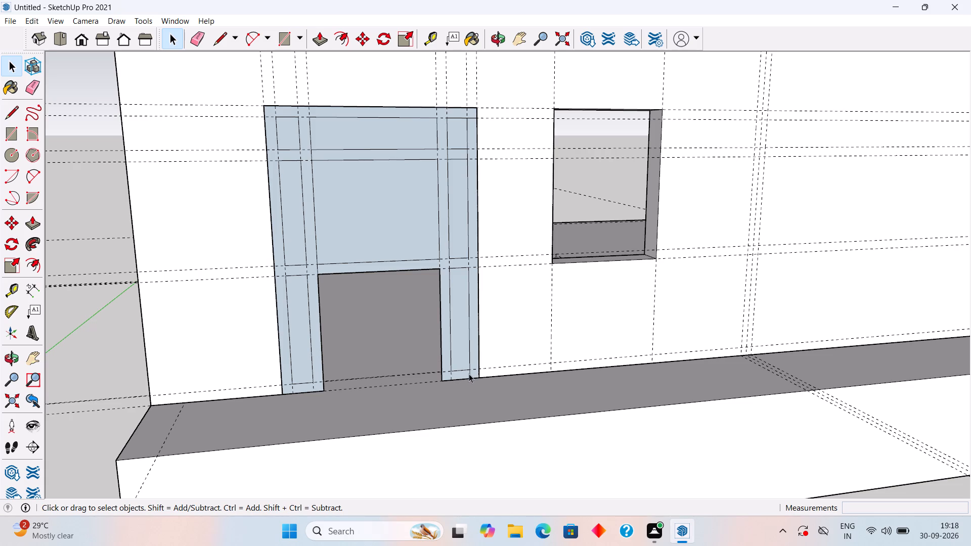
pyautogui.click(469, 373)
pyautogui.press('Delete')
# On the inner upright away from the window, delete the opening-side edge segments at the lower and upper rails.
pyautogui.click(318, 268)
pyautogui.press('Delete')
pyautogui.click(311, 155)
pyautogui.press('Delete')
# Delete the eight panel faces between the door frame members, in both side bays and the two central ones above the doorway.
pyautogui.click(286, 169)
pyautogui.press('Delete')
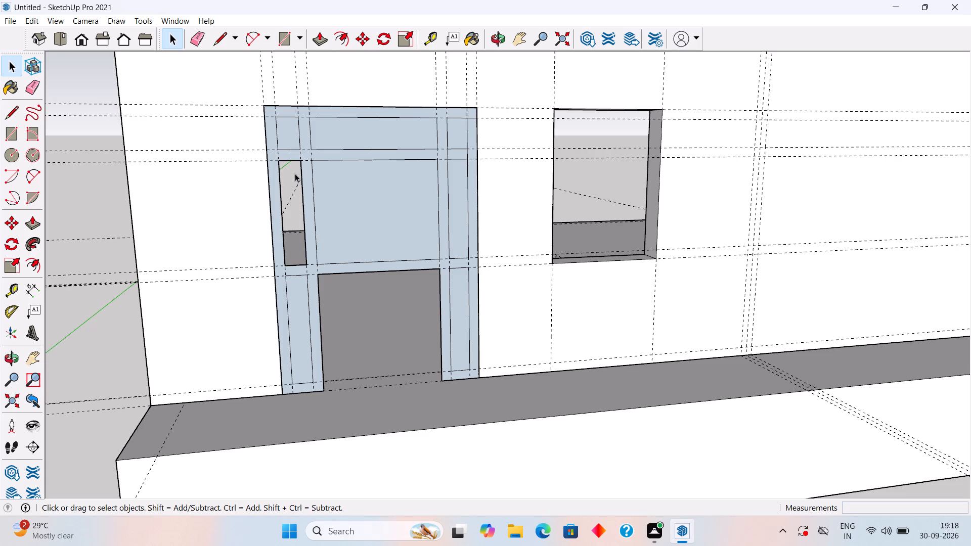
pyautogui.click(286, 139)
pyautogui.press('Delete')
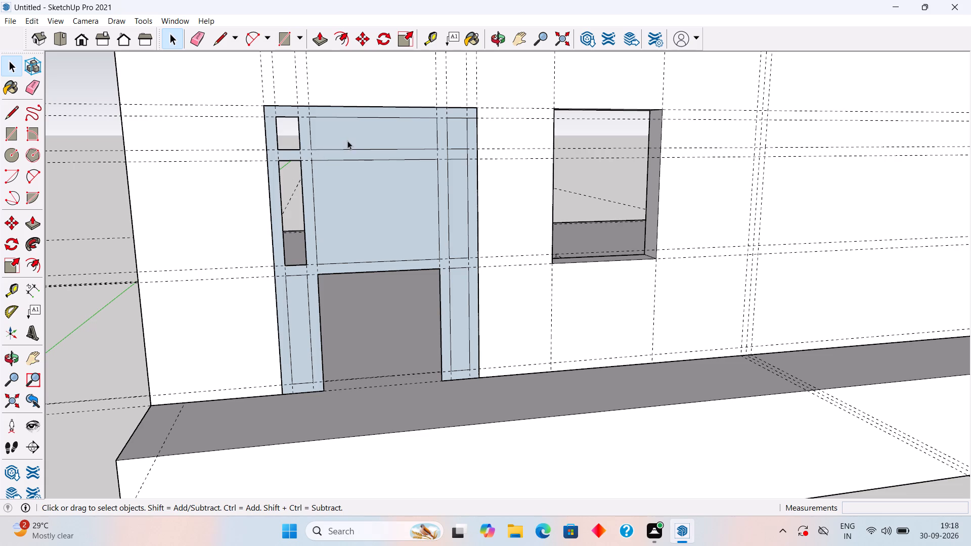
pyautogui.click(347, 141)
pyautogui.press('Delete')
pyautogui.click(381, 204)
pyautogui.press('Delete')
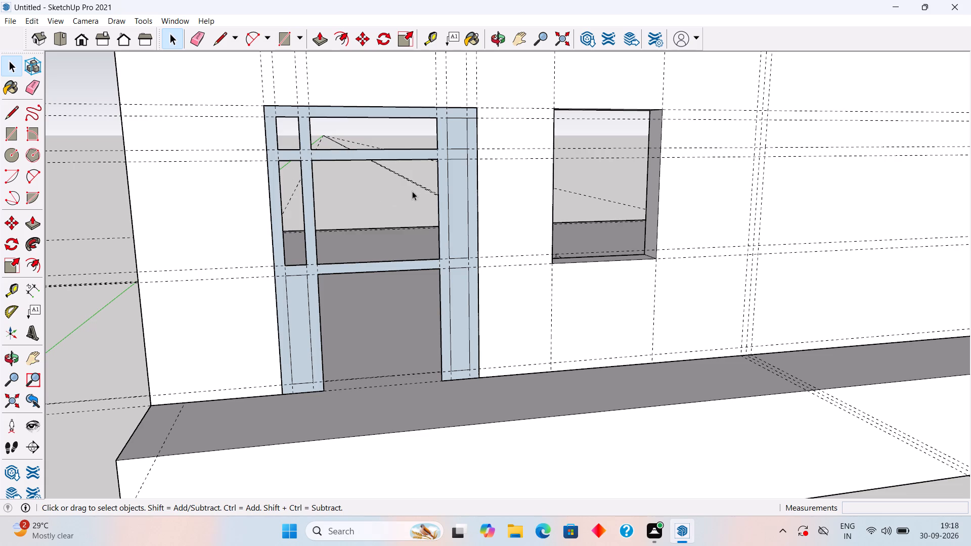
pyautogui.click(459, 135)
pyautogui.press('Delete')
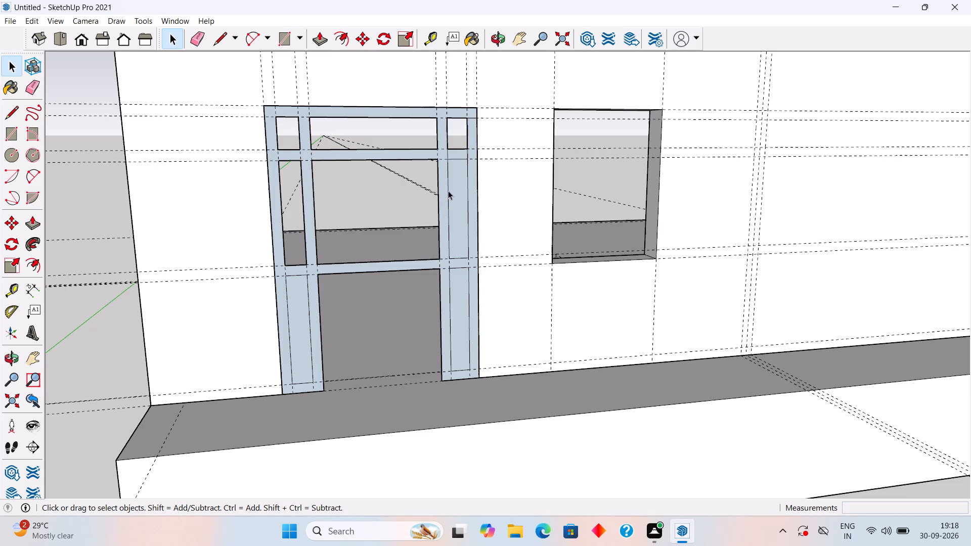
pyautogui.click(455, 187)
pyautogui.press('Delete')
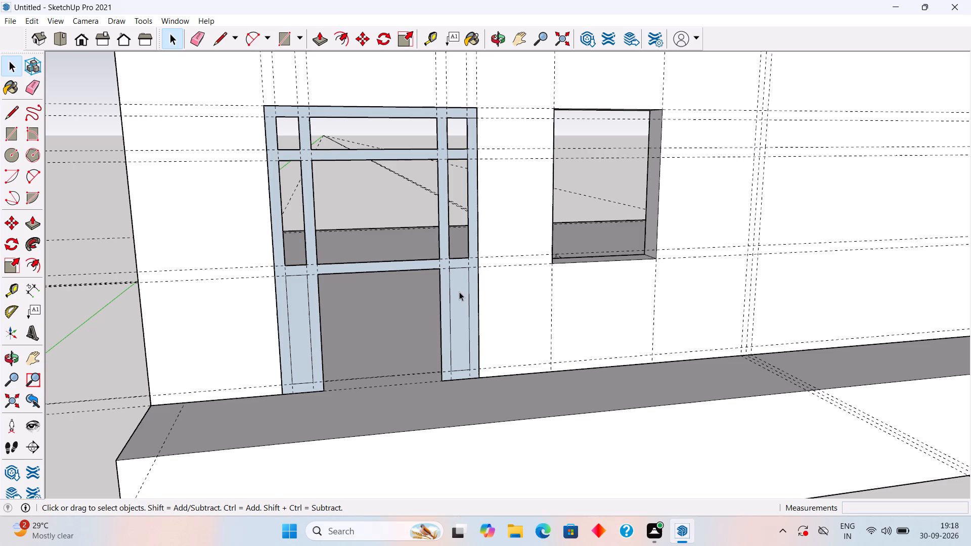
pyautogui.click(459, 292)
pyautogui.press('Delete')
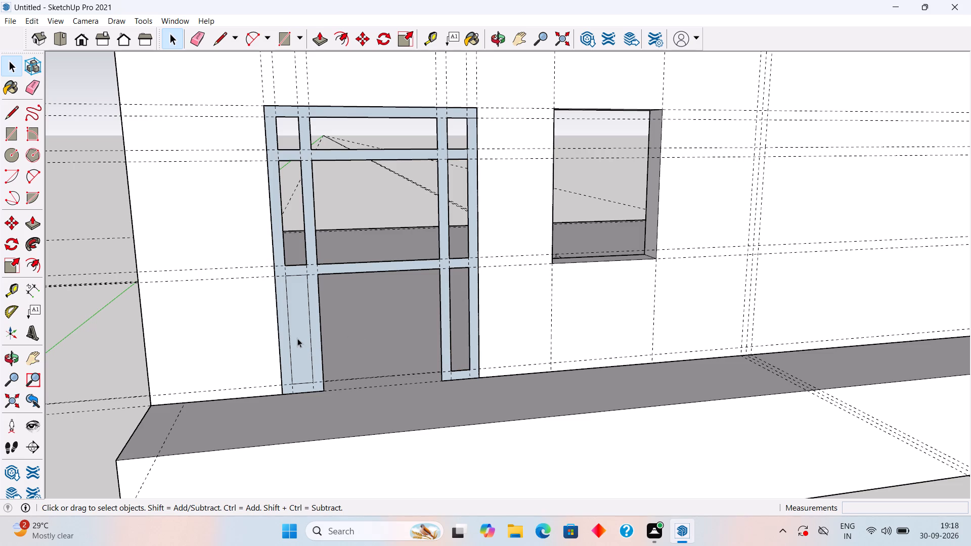
pyautogui.click(297, 338)
pyautogui.press('Delete')
# Delete all construction guides from the model.
pyautogui.scroll(-3, 314, 333)
pyautogui.moveTo(315, 326); pyautogui.dragTo(314, 326, button='middle')
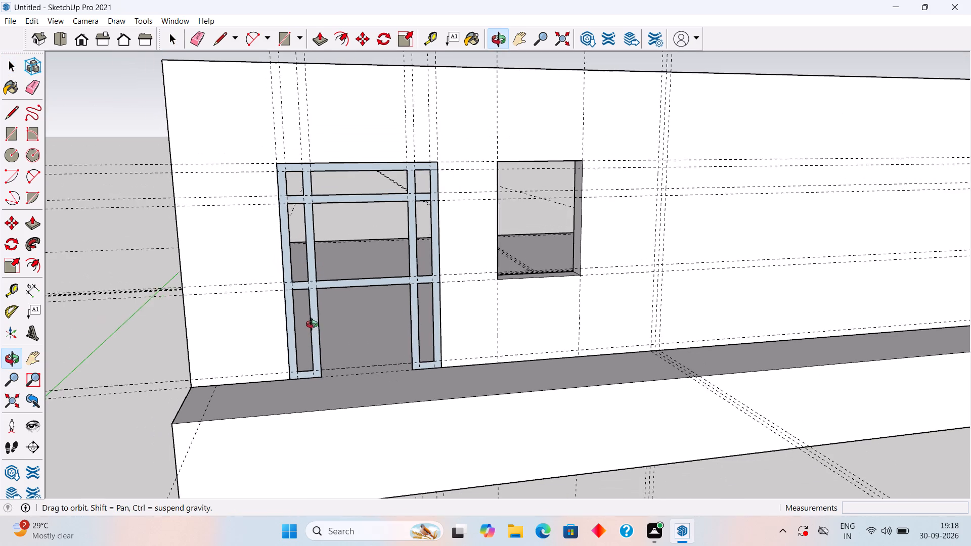
pyautogui.moveTo(314, 326); pyautogui.dragTo(267, 326, button='middle')
pyautogui.scroll(2, 269, 314)
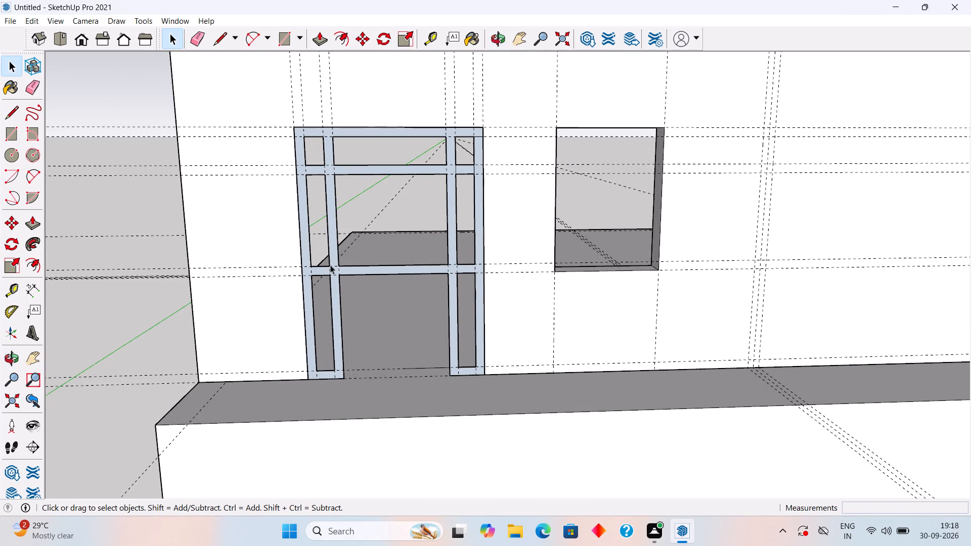
pyautogui.click(29, 18)
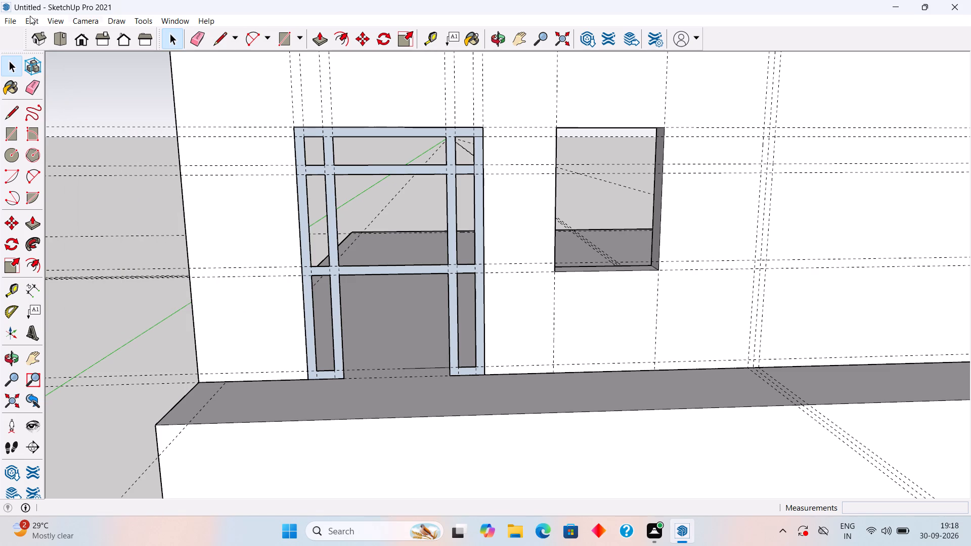
pyautogui.click(65, 127)
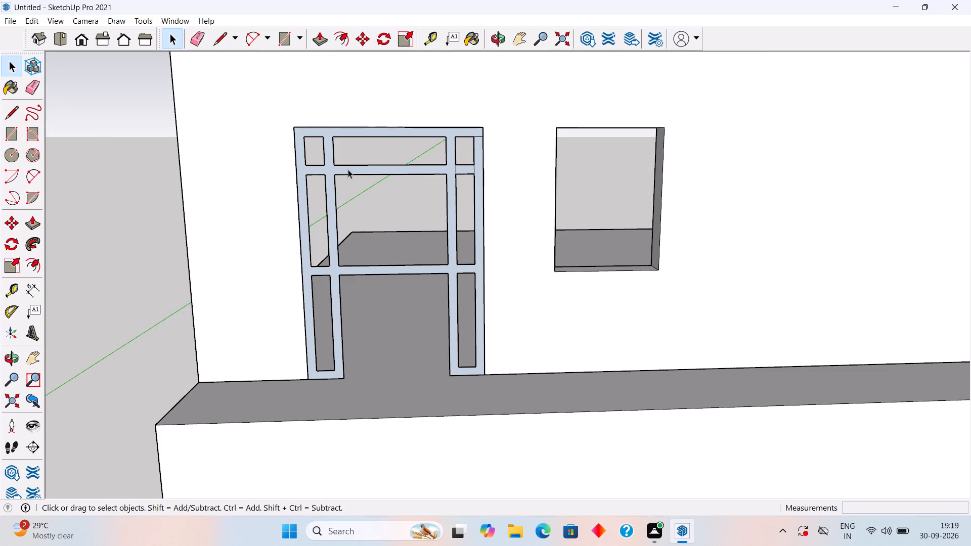
# Start extruding the joined door frame face with Push/Pull.
pyautogui.press('p')
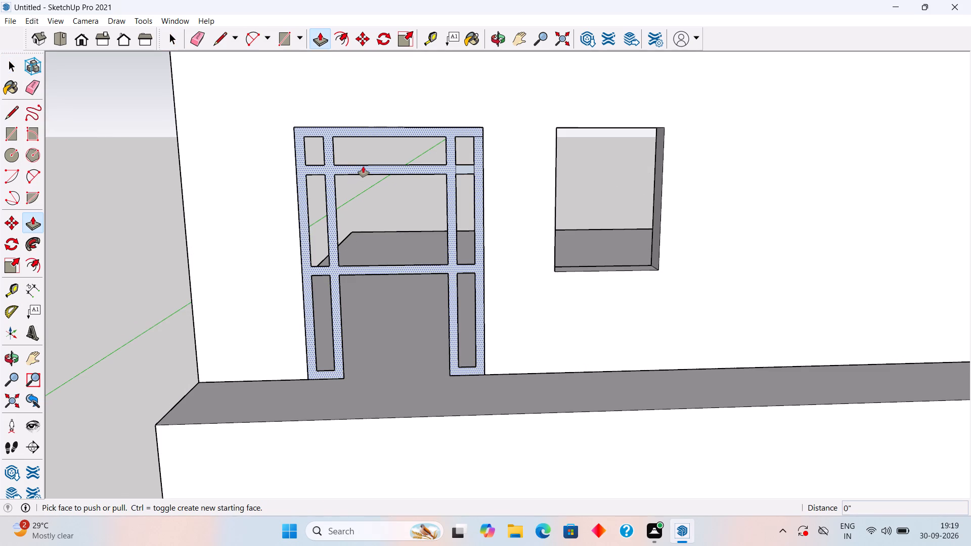
pyautogui.click(364, 166)
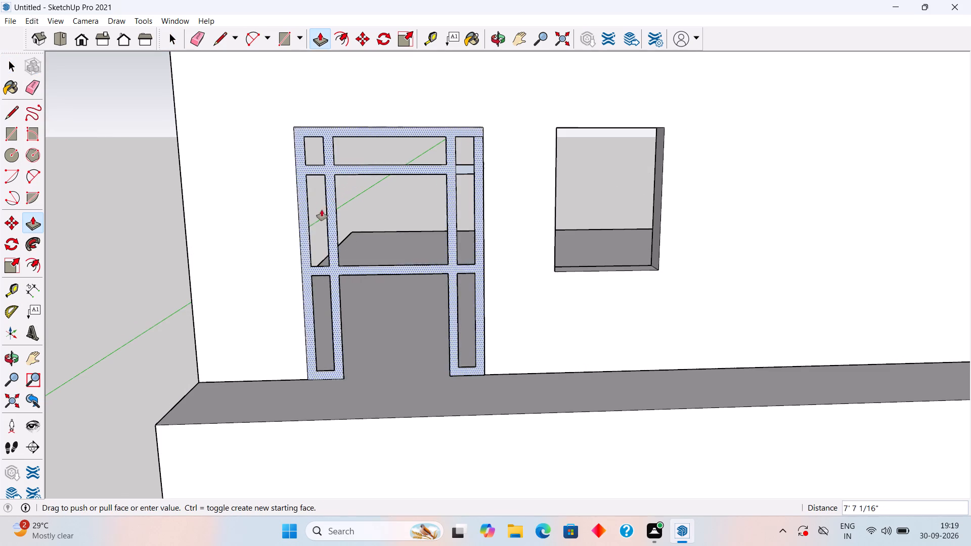
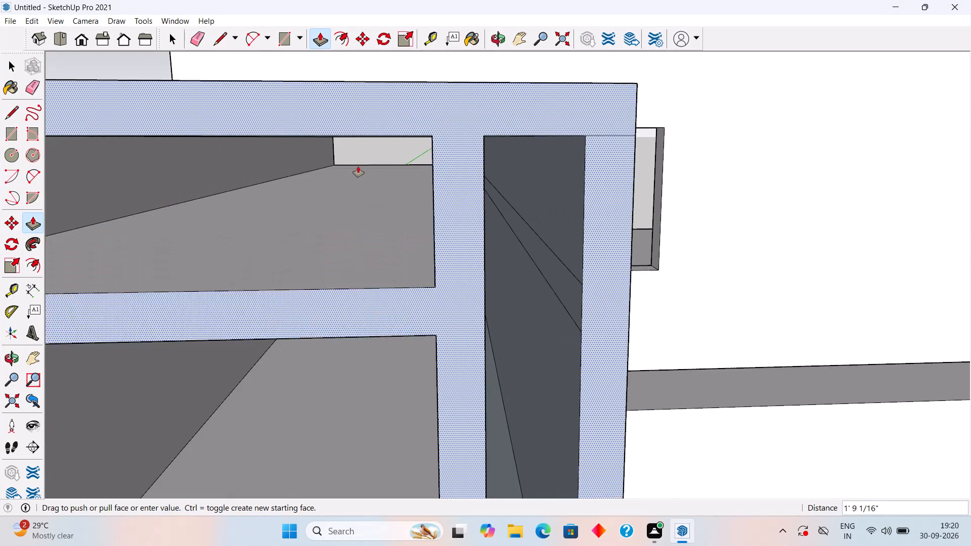
# Extrude the joined door frame face by 3 inches with Push/Pull.
pyautogui.scroll(-6, 358, 166)
pyautogui.scroll(-2, 429, 173)
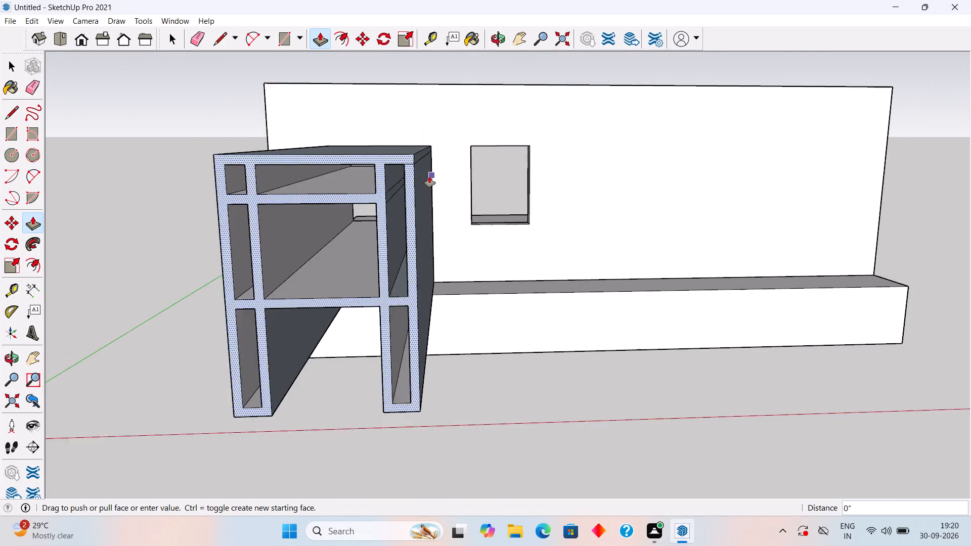
pyautogui.scroll(-6, 429, 176)
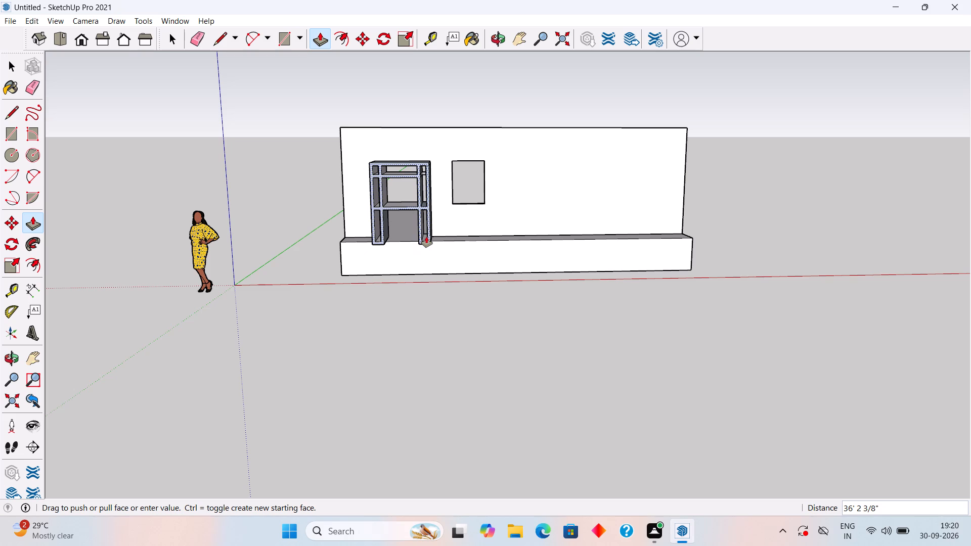
pyautogui.press('3')
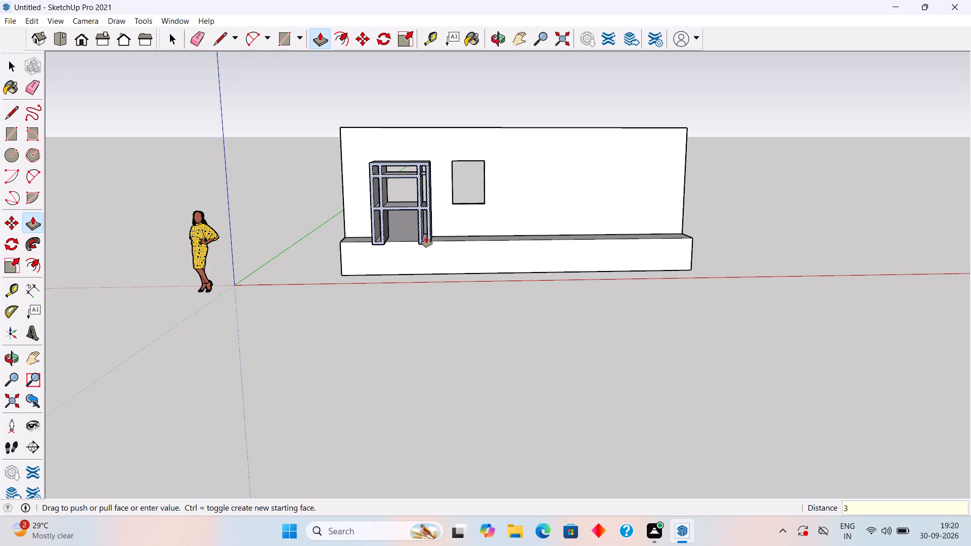
pyautogui.hotkey('shift', '"')
pyautogui.press('Return')
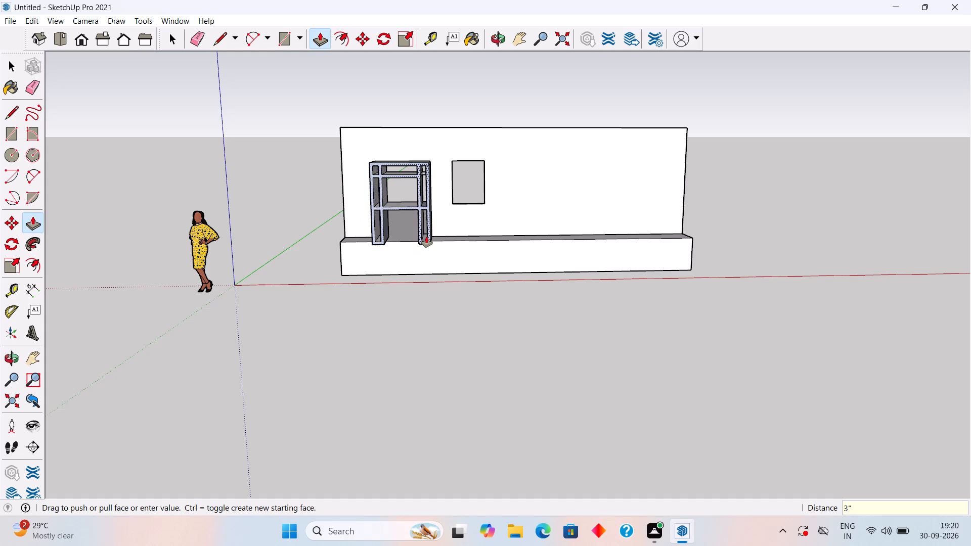
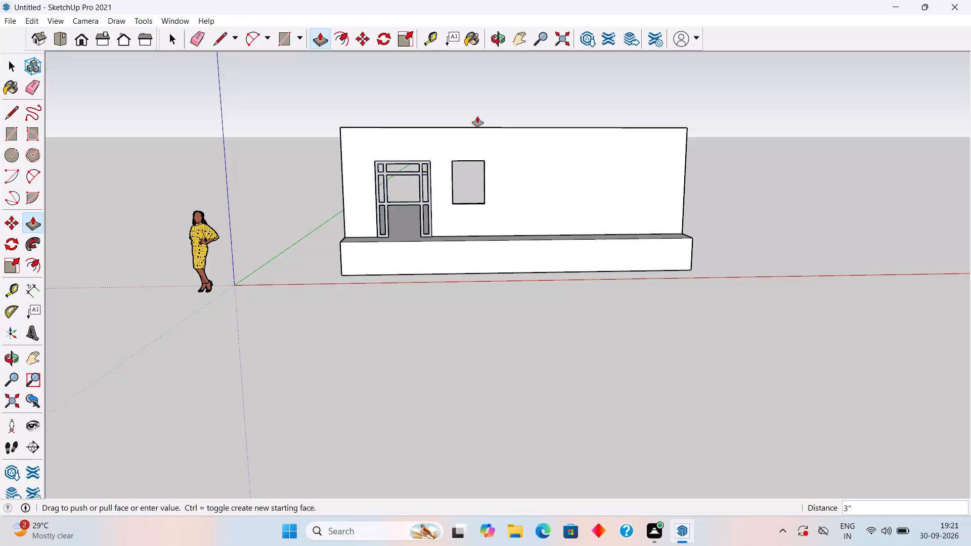
# Select the whole extruded door frame with all its connected faces and edges and make it a group.
pyautogui.scroll(5, 367, 162)
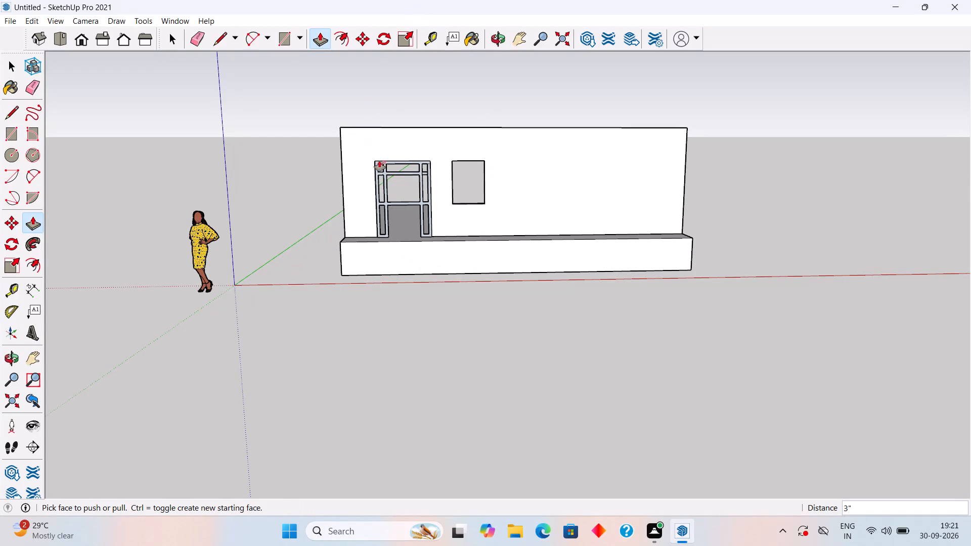
pyautogui.scroll(2, 546, 205)
pyautogui.press('space')
pyautogui.middleClick(265, 112)
pyautogui.moveTo(333, 171); pyautogui.dragTo(429, 202, button='middle')
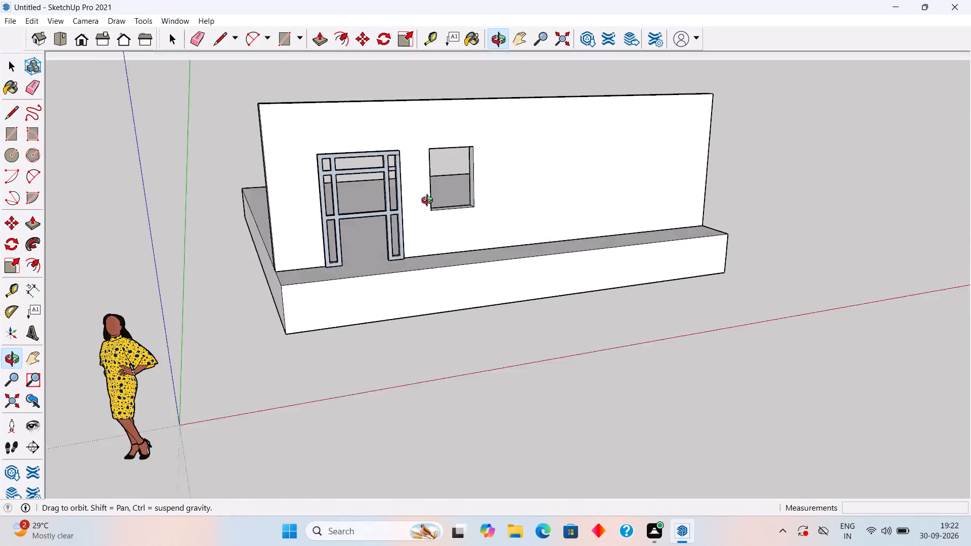
pyautogui.moveTo(429, 202); pyautogui.dragTo(551, 239, button='middle')
pyautogui.scroll(1, 551, 239)
pyautogui.scroll(4, 410, 220)
pyautogui.moveTo(363, 246); pyautogui.dragTo(547, 226, button='middle')
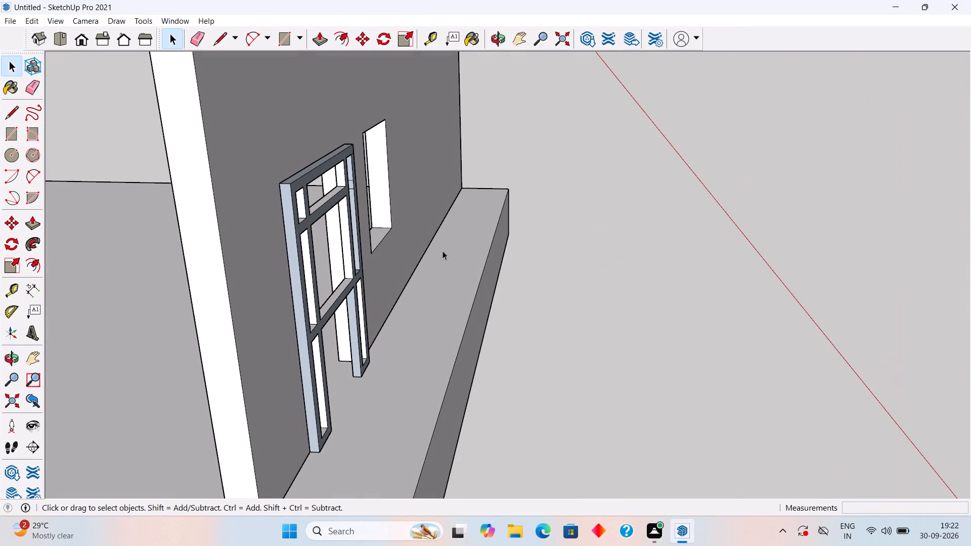
pyautogui.scroll(2, 351, 261)
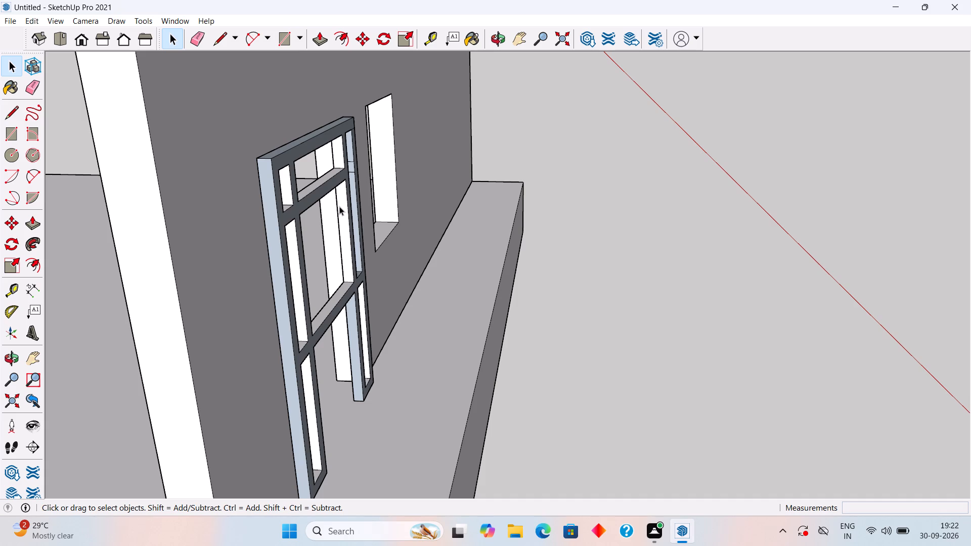
pyautogui.tripleClick(280, 227)
pyautogui.rightClick(277, 226)
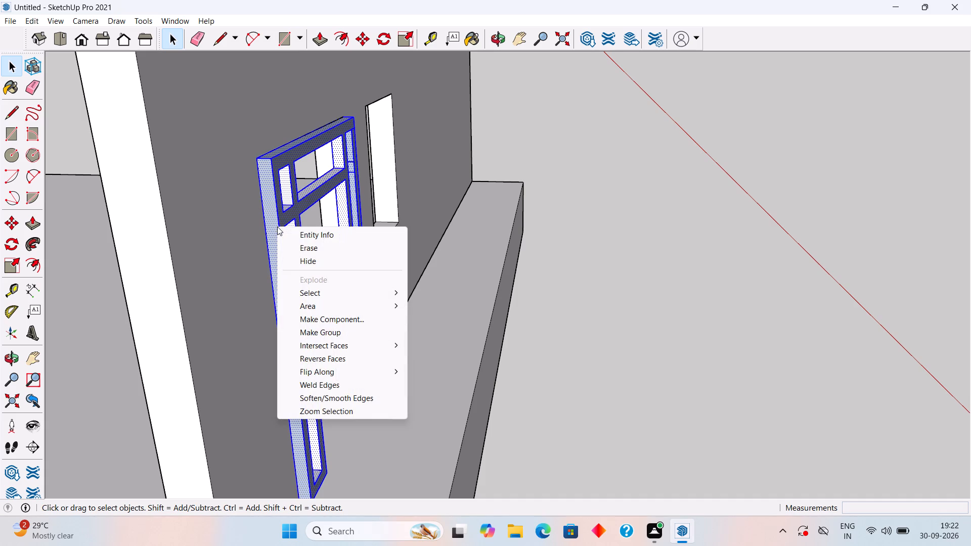
pyautogui.click(309, 329)
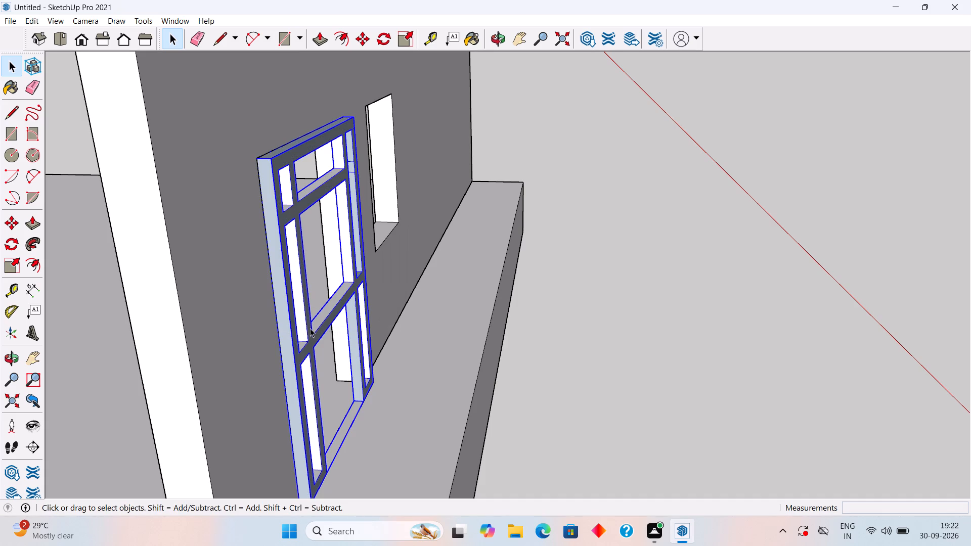
# Examine the grouped door frame's lower outer corner where it meets the front wall and the plinth.
pyautogui.scroll(-3, 310, 328)
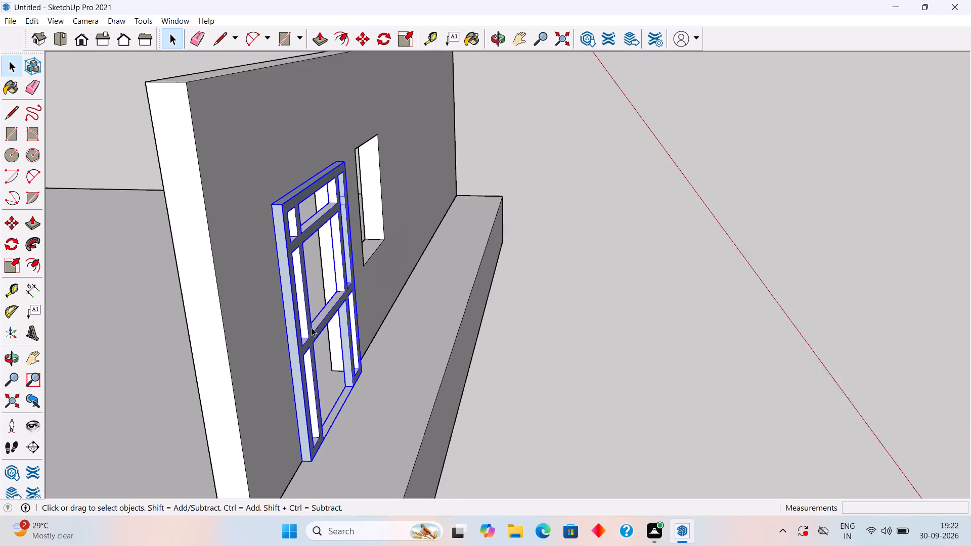
pyautogui.scroll(-2, 312, 328)
pyautogui.moveTo(338, 321); pyautogui.dragTo(205, 346, button='middle')
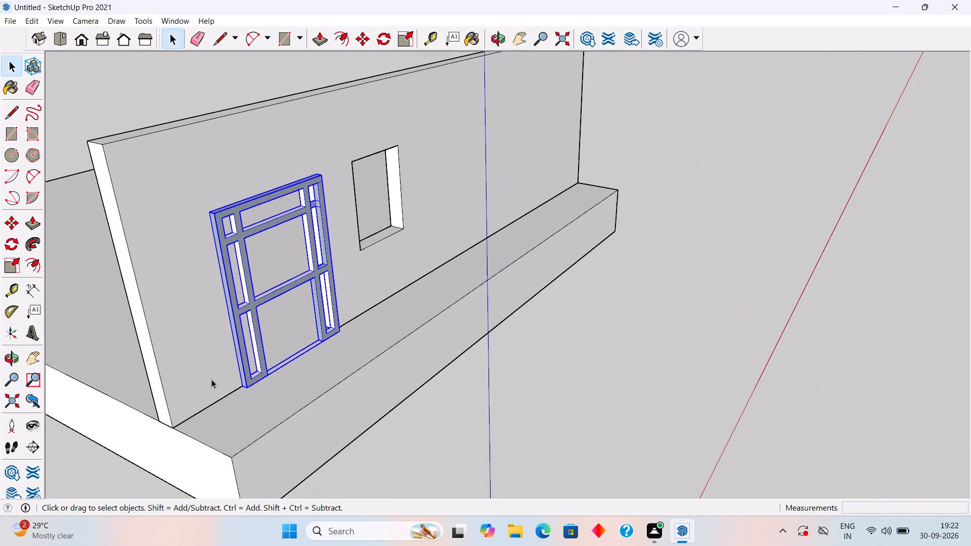
pyautogui.scroll(11, 211, 379)
pyautogui.scroll(1, 261, 393)
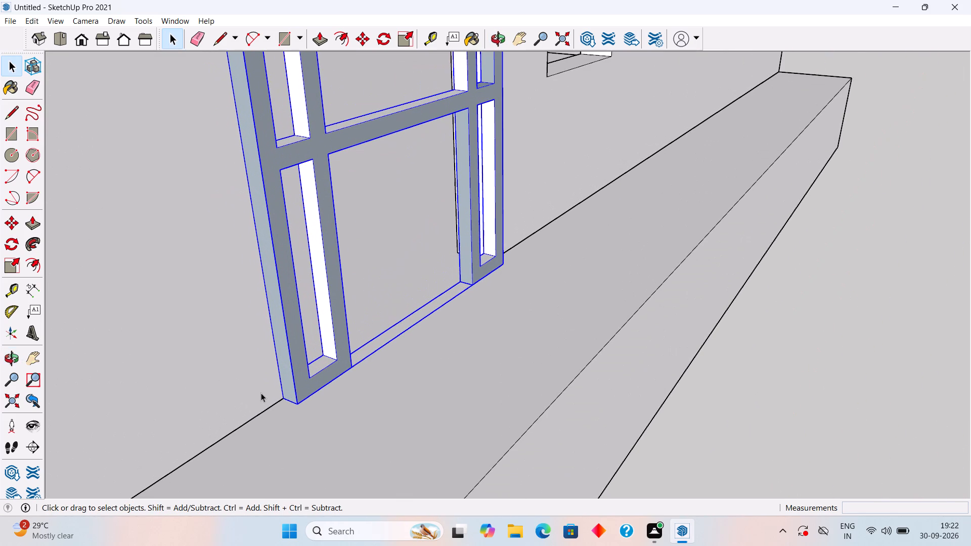
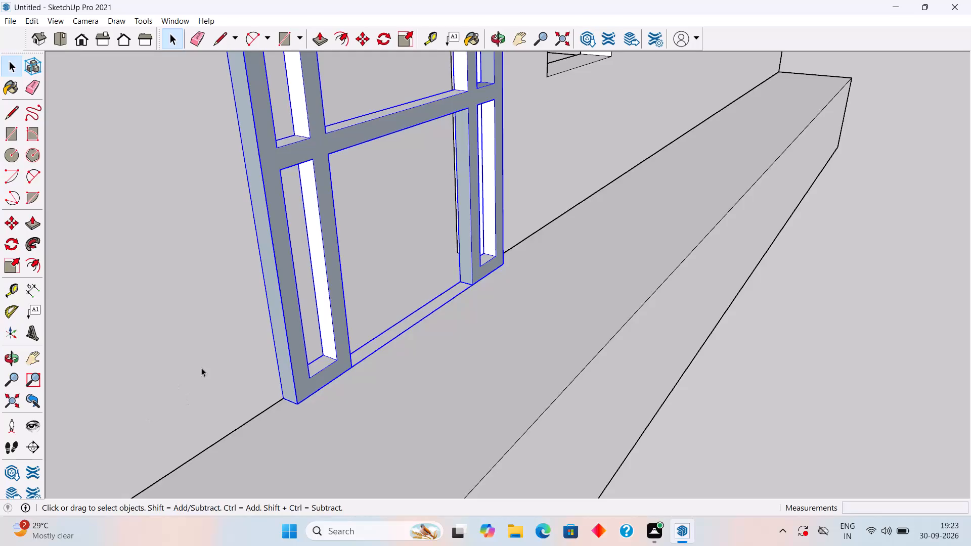
# Move the door frame group 3" back into the door opening from its lower outer corner, so its front sits flush with the front wall.
pyautogui.scroll(3, 205, 409)
pyautogui.scroll(-6, 282, 290)
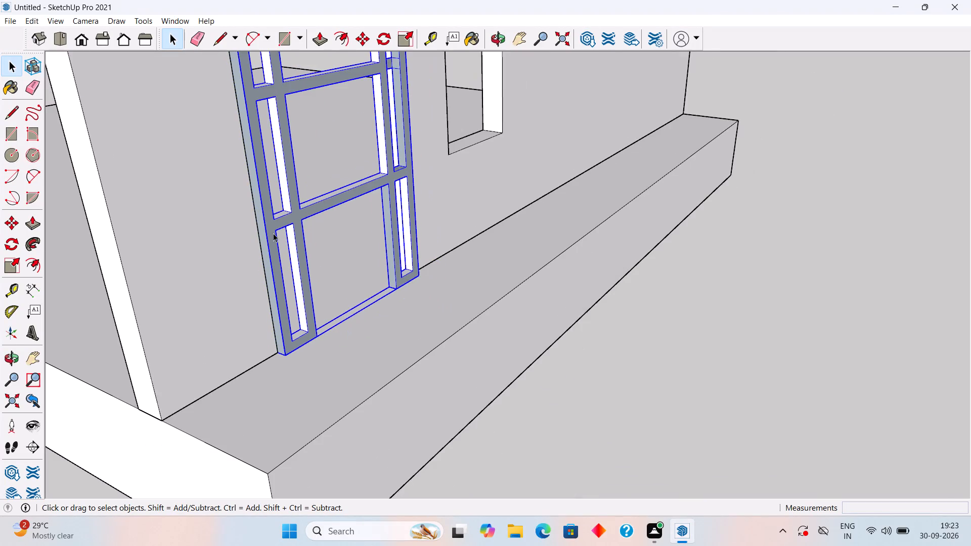
pyautogui.scroll(-1, 273, 233)
pyautogui.scroll(-2, 289, 274)
pyautogui.scroll(8, 283, 255)
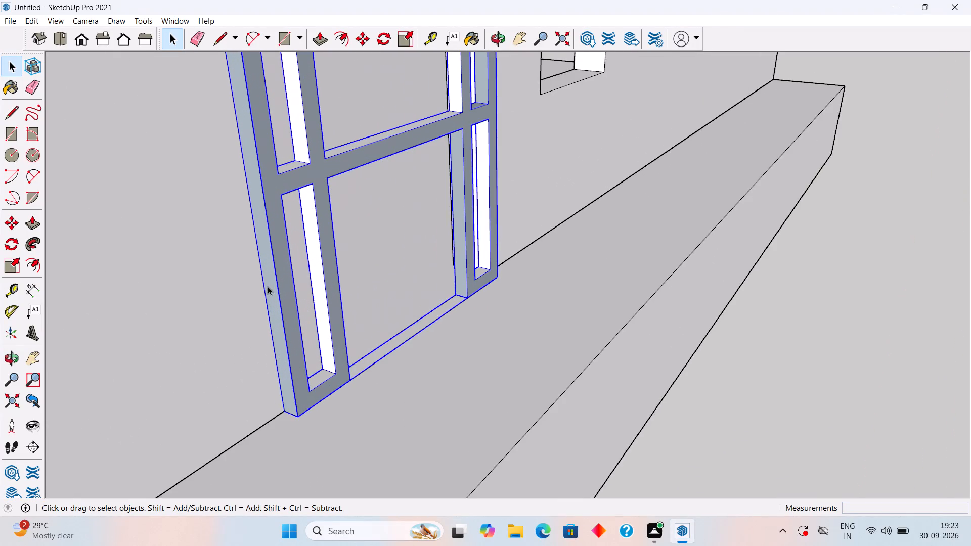
pyautogui.moveTo(280, 266); pyautogui.dragTo(376, 216, button='middle')
pyautogui.scroll(2, 363, 302)
pyautogui.press('m')
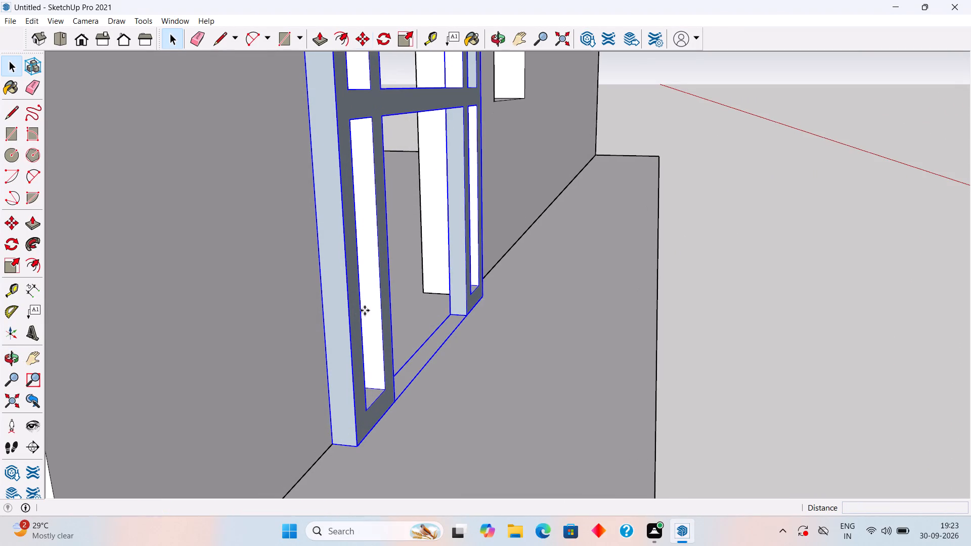
pyautogui.click(358, 449)
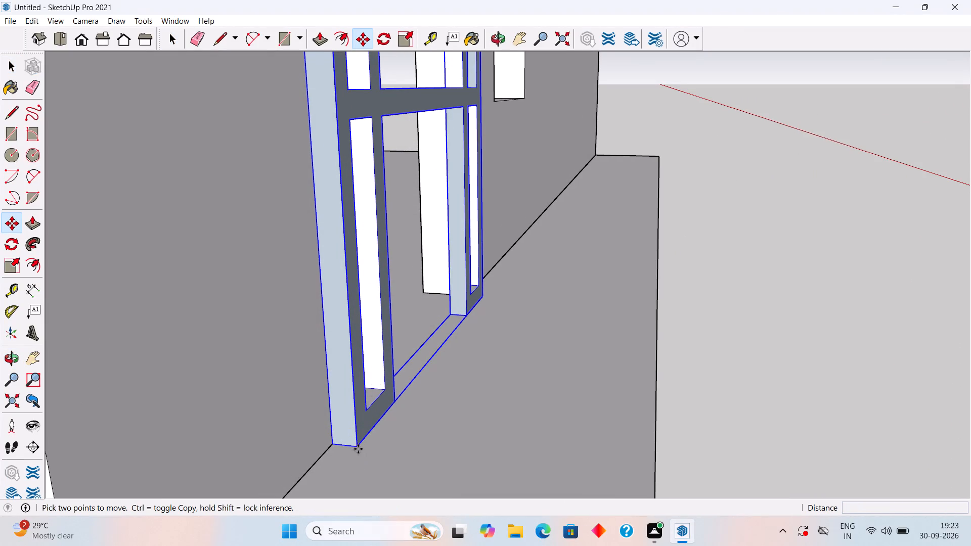
pyautogui.click(328, 443)
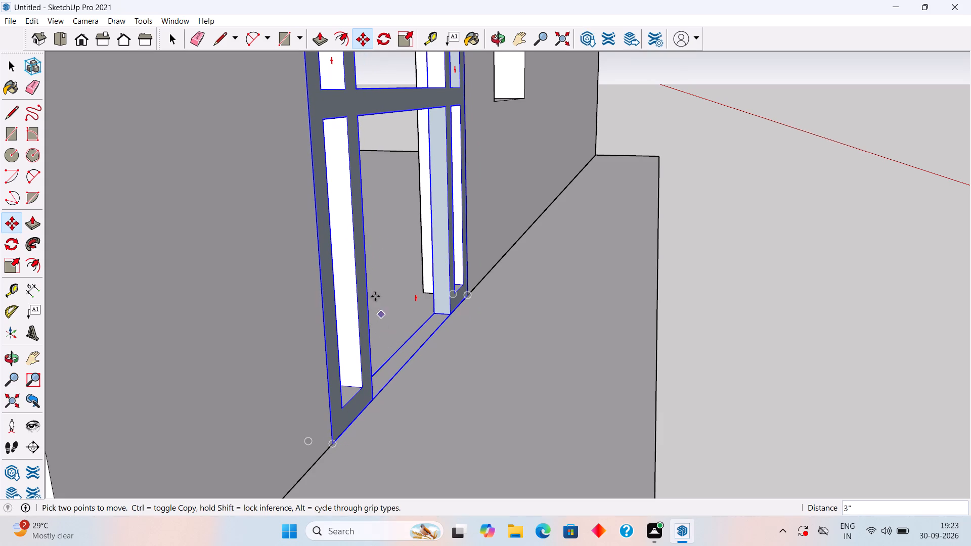
pyautogui.scroll(-4, 328, 209)
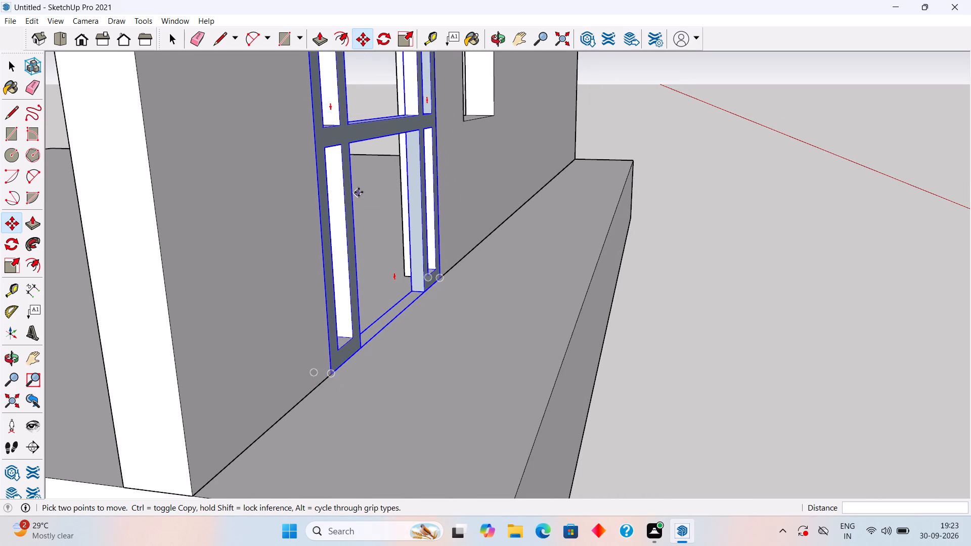
pyautogui.scroll(-1, 359, 192)
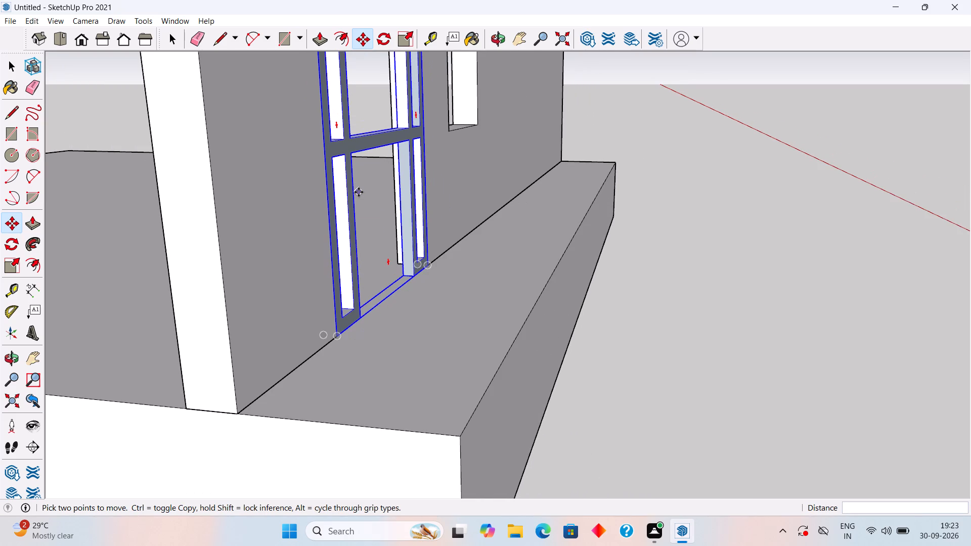
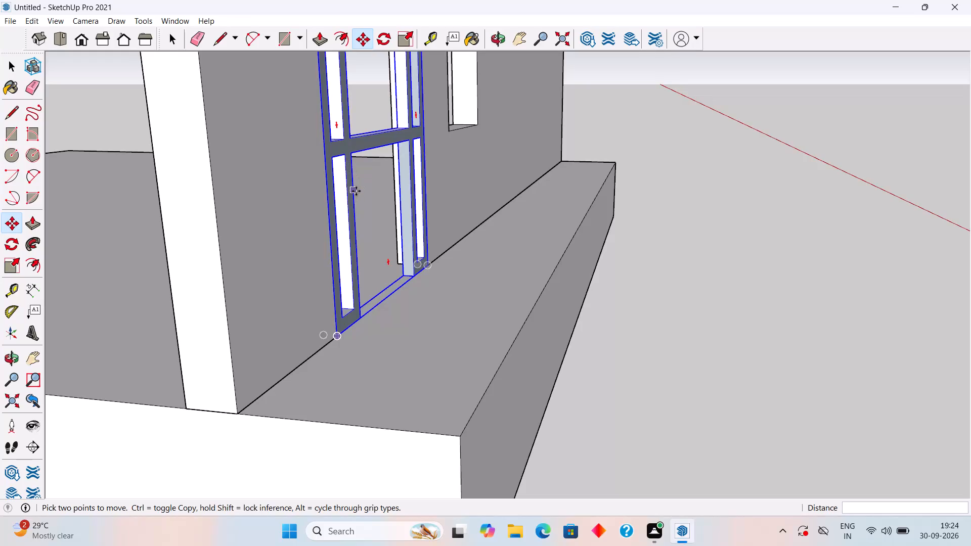
# Paint the door frame group with the Wood Veneer 01 material from the Wood collection.
pyautogui.press('space')
pyautogui.click(720, 230)
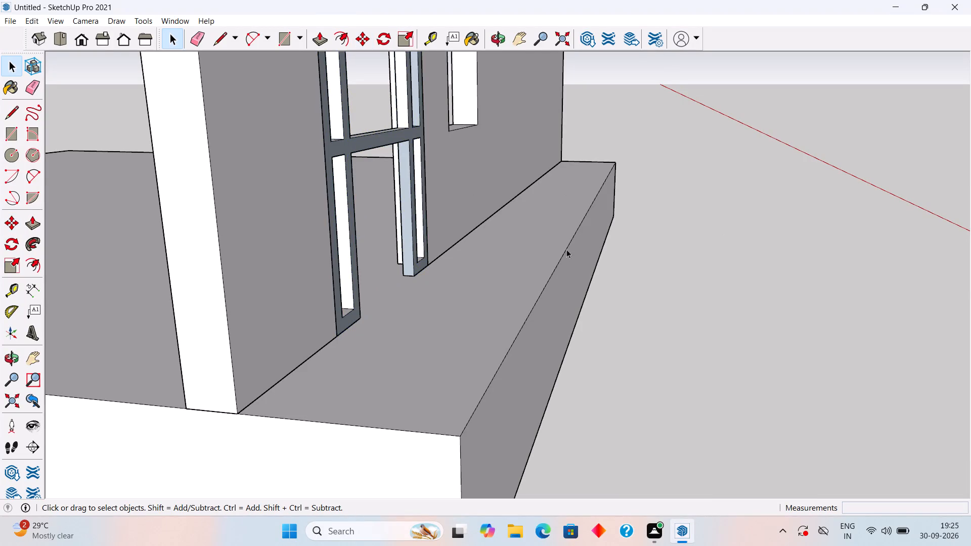
pyautogui.scroll(-7, 519, 251)
pyautogui.moveTo(488, 268); pyautogui.dragTo(338, 284, button='middle')
pyautogui.scroll(7, 399, 185)
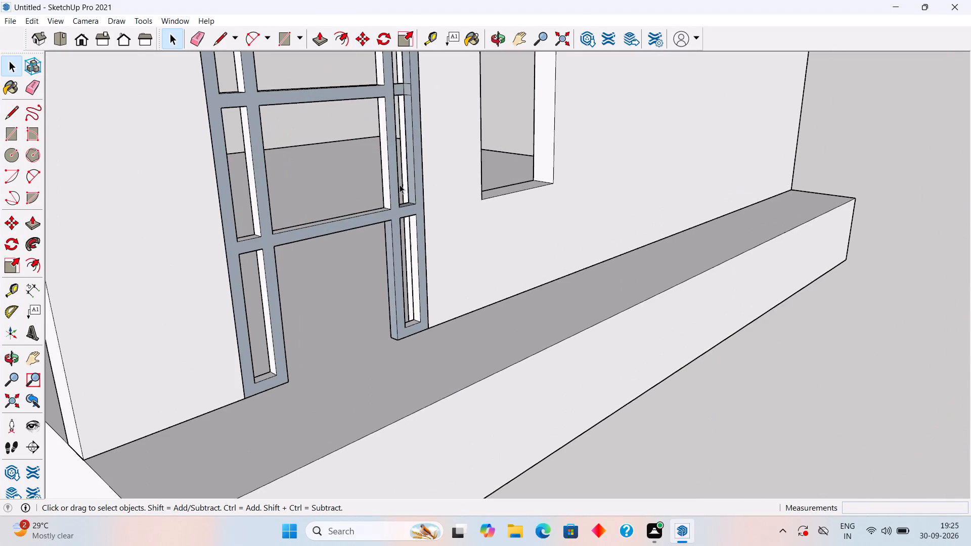
pyautogui.press('b')
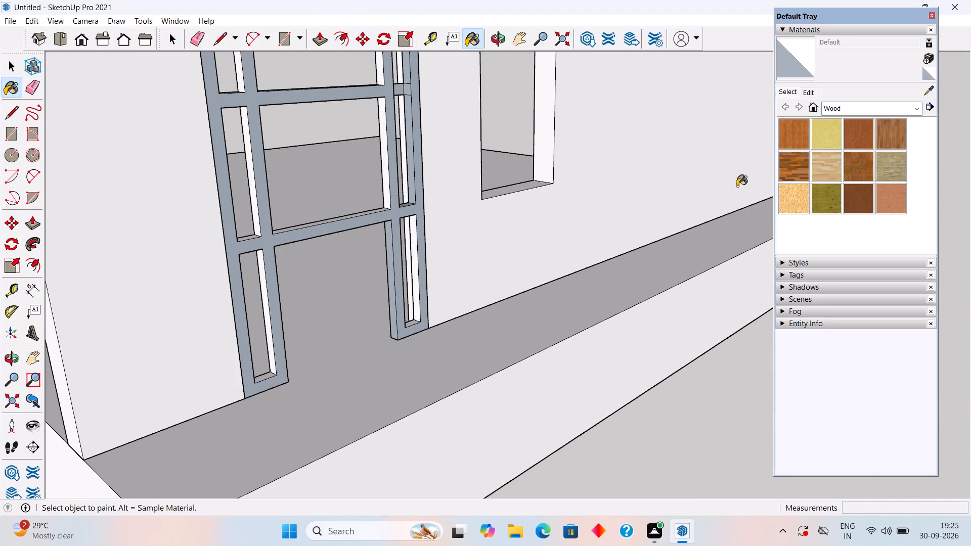
pyautogui.click(845, 192)
pyautogui.click(394, 217)
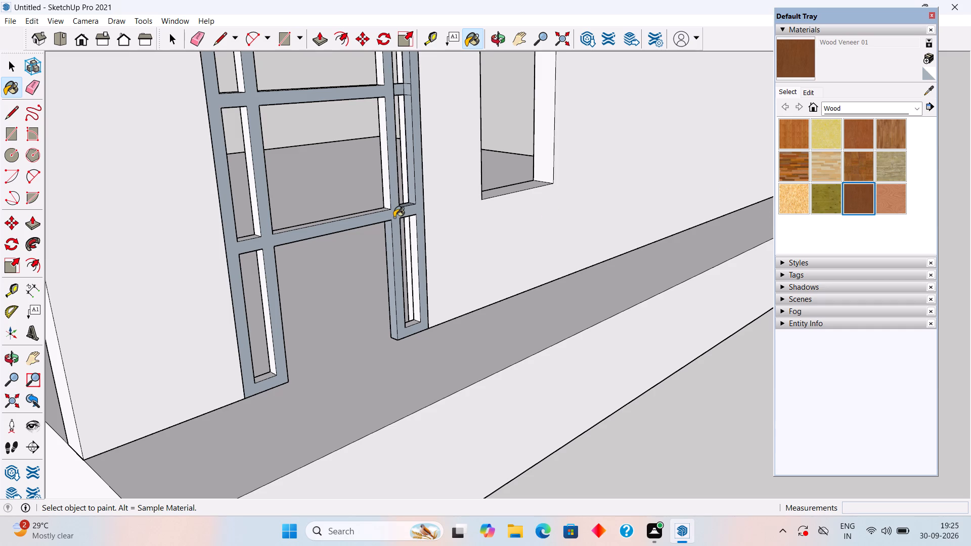
pyautogui.scroll(-4, 394, 217)
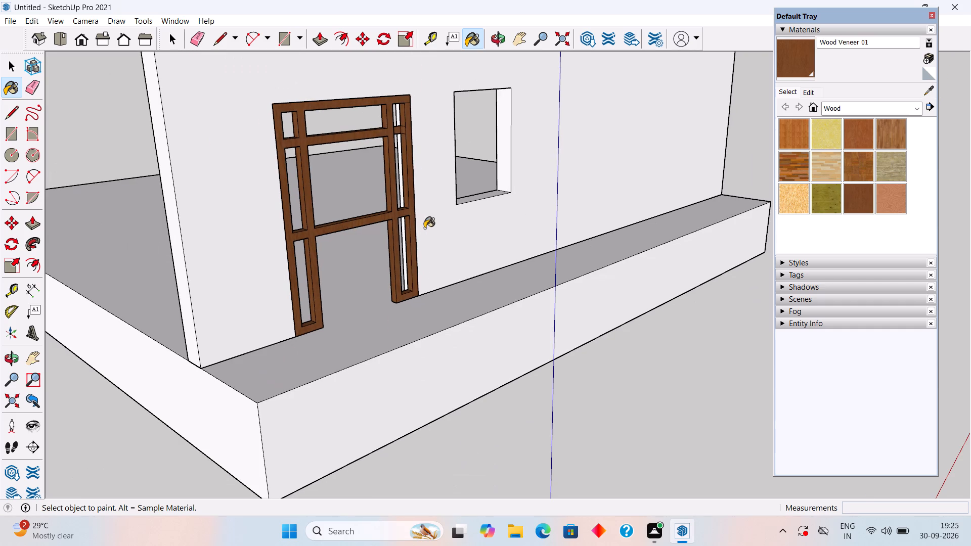
pyautogui.press('space')
# Open the door frame group and delete the short seam edge where the top rail meets the outer post nearest the window opening.
pyautogui.scroll(-1, 501, 239)
pyautogui.moveTo(421, 288); pyautogui.dragTo(288, 240, button='middle')
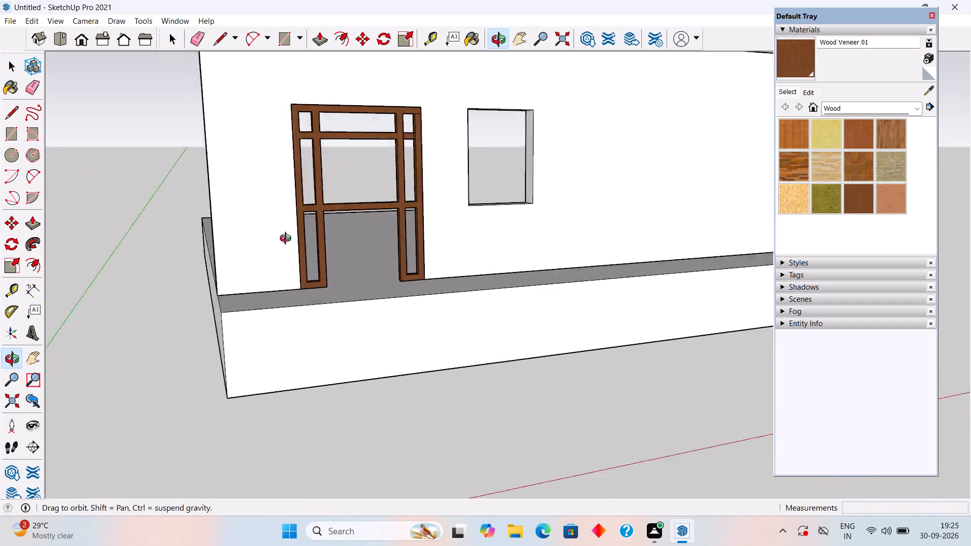
pyautogui.moveTo(288, 240); pyautogui.dragTo(285, 239, button='middle')
pyautogui.scroll(-4, 284, 236)
pyautogui.moveTo(496, 227); pyautogui.dragTo(394, 250, button='middle')
pyautogui.scroll(3, 386, 181)
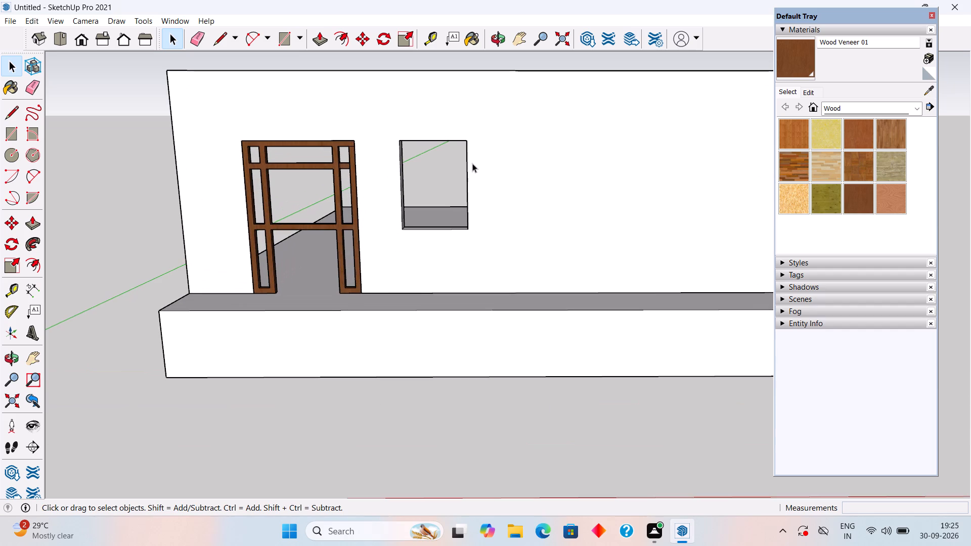
pyautogui.scroll(1, 472, 163)
pyautogui.scroll(1, 390, 208)
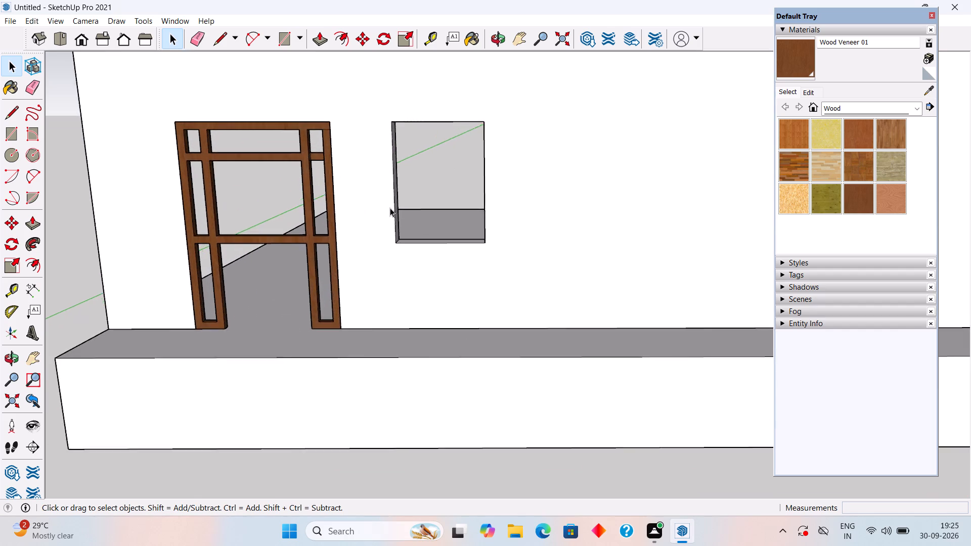
pyautogui.scroll(1, 390, 208)
pyautogui.moveTo(390, 208); pyautogui.dragTo(431, 131, button='middle')
pyautogui.scroll(3, 325, 167)
pyautogui.scroll(-3, 325, 167)
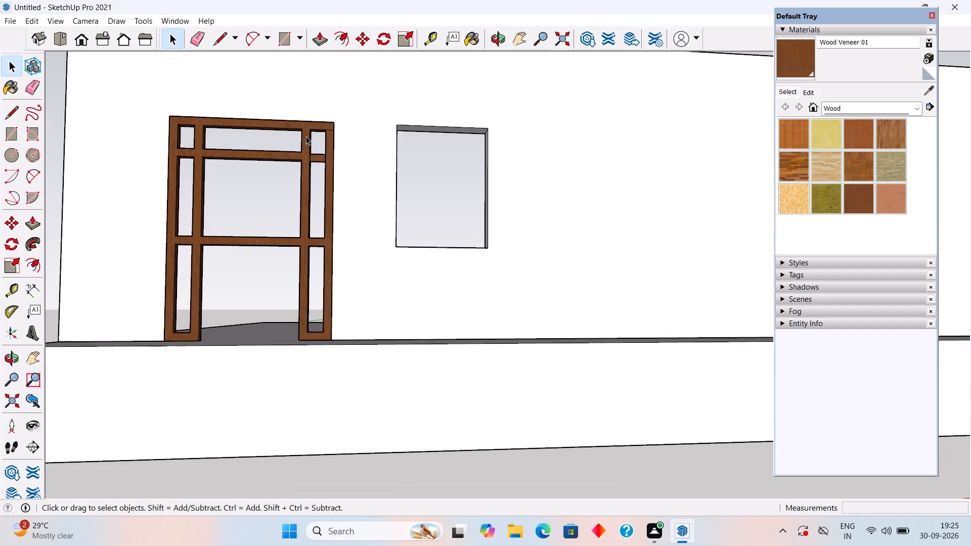
pyautogui.scroll(11, 310, 128)
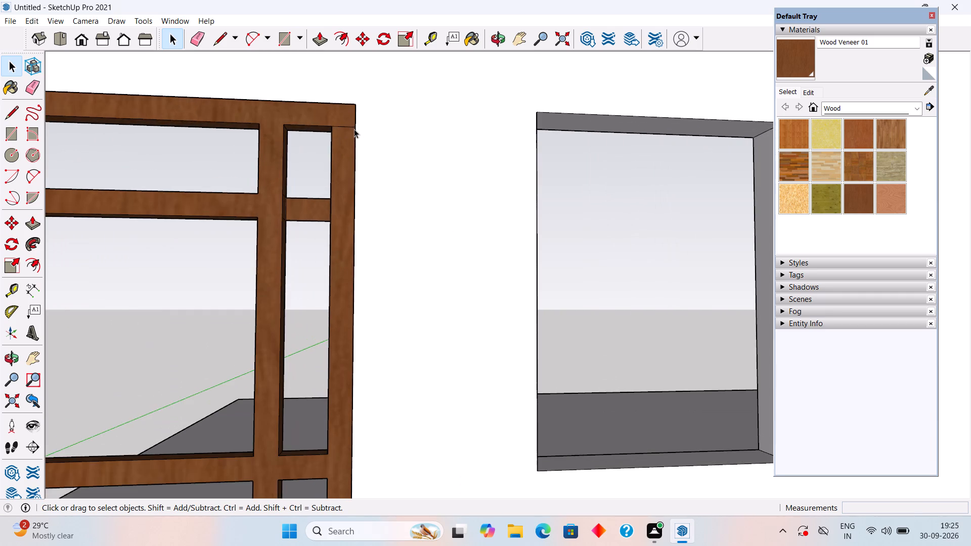
pyautogui.moveTo(355, 130); pyautogui.dragTo(319, 274, button='middle')
pyautogui.scroll(4, 328, 163)
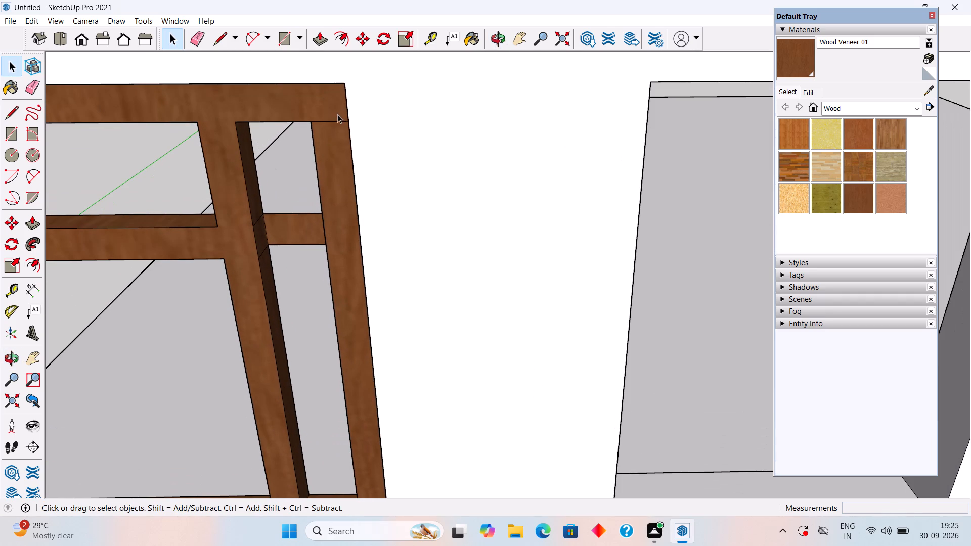
pyautogui.tripleClick(338, 124)
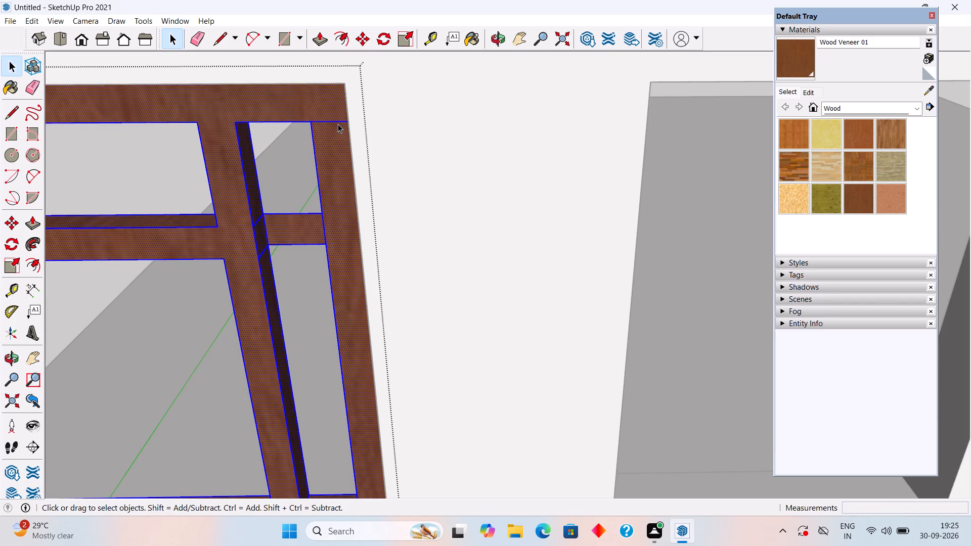
pyautogui.click(338, 119)
pyautogui.click(338, 119)
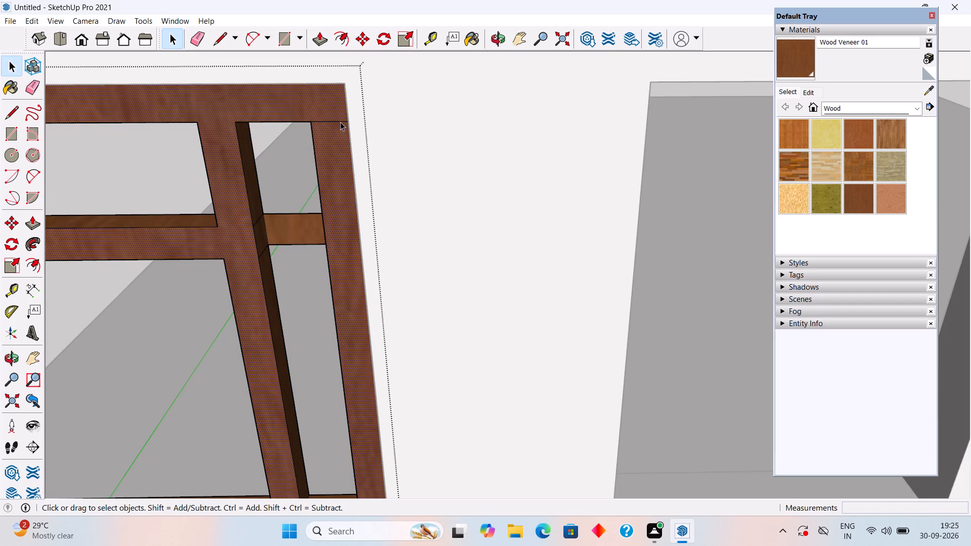
pyautogui.click(340, 123)
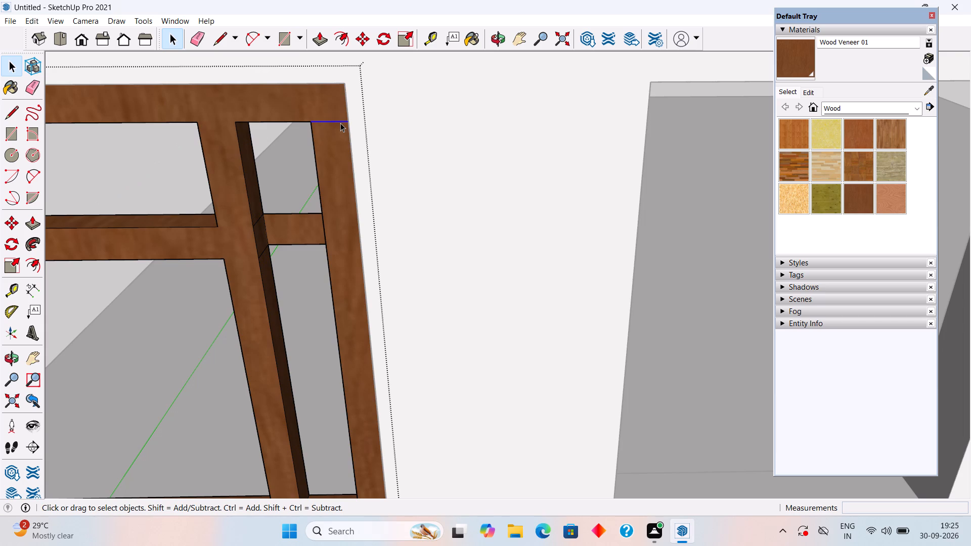
pyautogui.press('Delete')
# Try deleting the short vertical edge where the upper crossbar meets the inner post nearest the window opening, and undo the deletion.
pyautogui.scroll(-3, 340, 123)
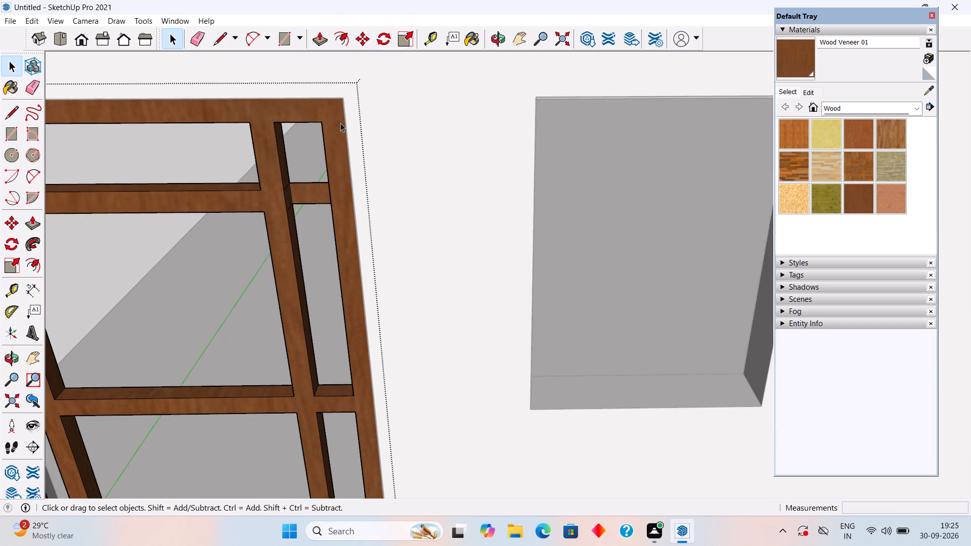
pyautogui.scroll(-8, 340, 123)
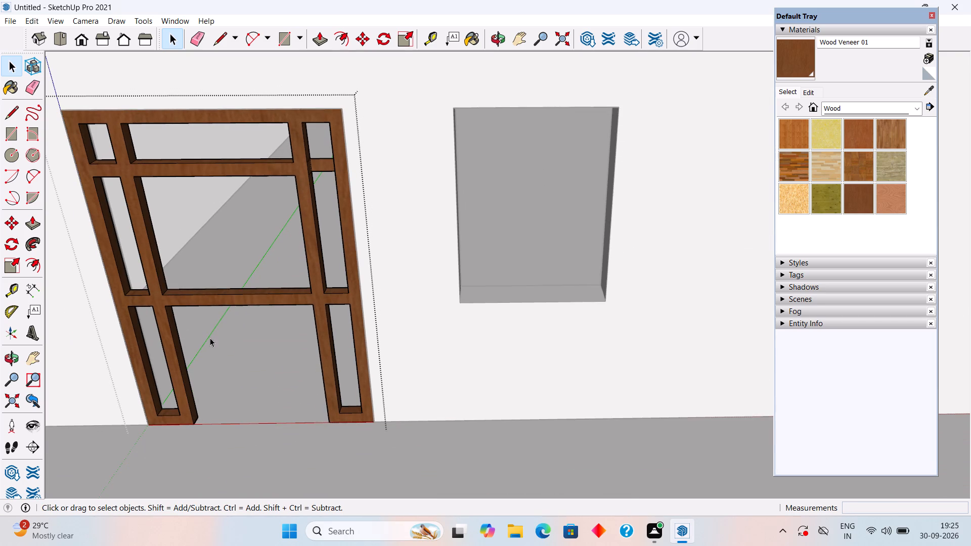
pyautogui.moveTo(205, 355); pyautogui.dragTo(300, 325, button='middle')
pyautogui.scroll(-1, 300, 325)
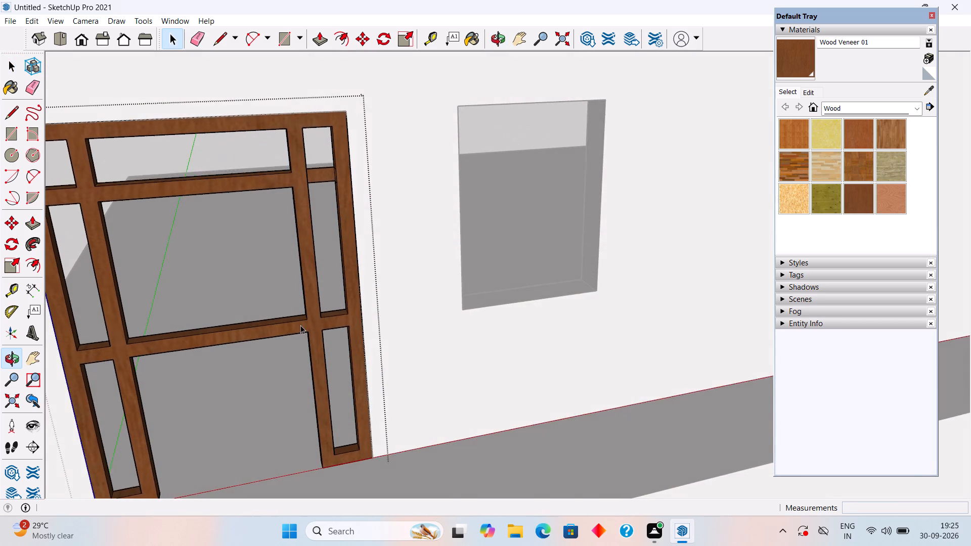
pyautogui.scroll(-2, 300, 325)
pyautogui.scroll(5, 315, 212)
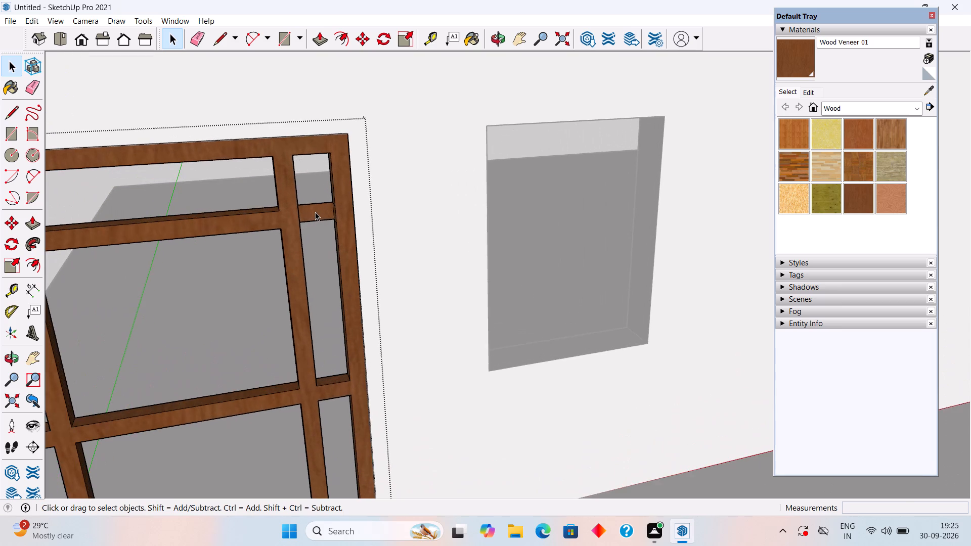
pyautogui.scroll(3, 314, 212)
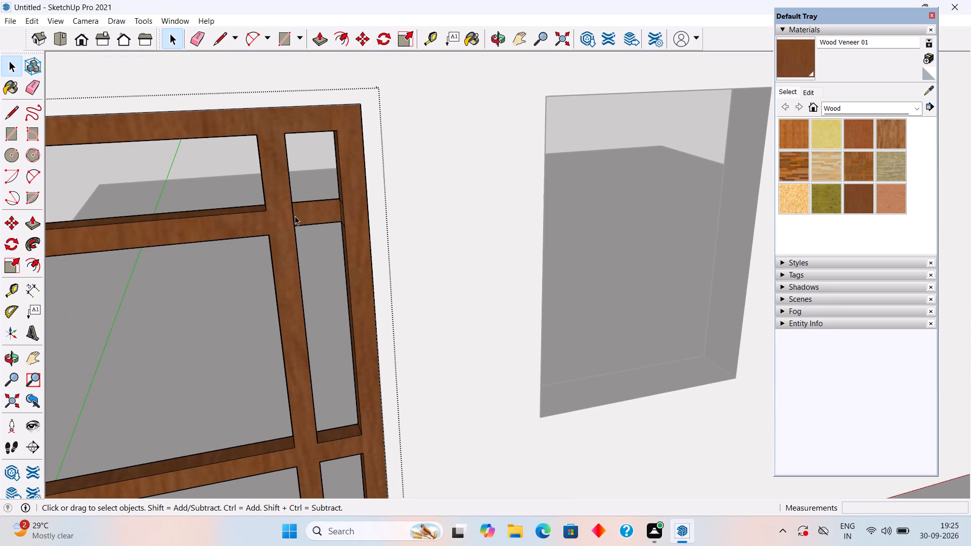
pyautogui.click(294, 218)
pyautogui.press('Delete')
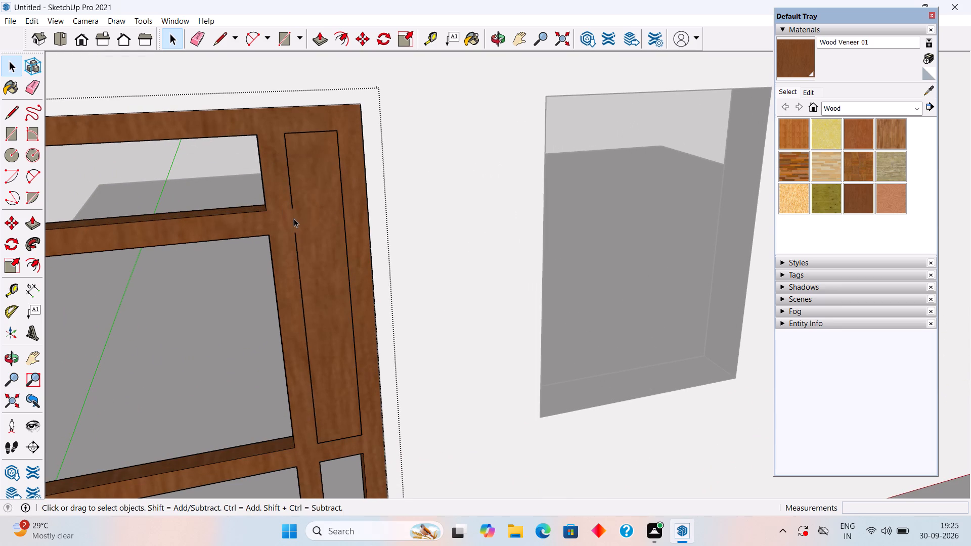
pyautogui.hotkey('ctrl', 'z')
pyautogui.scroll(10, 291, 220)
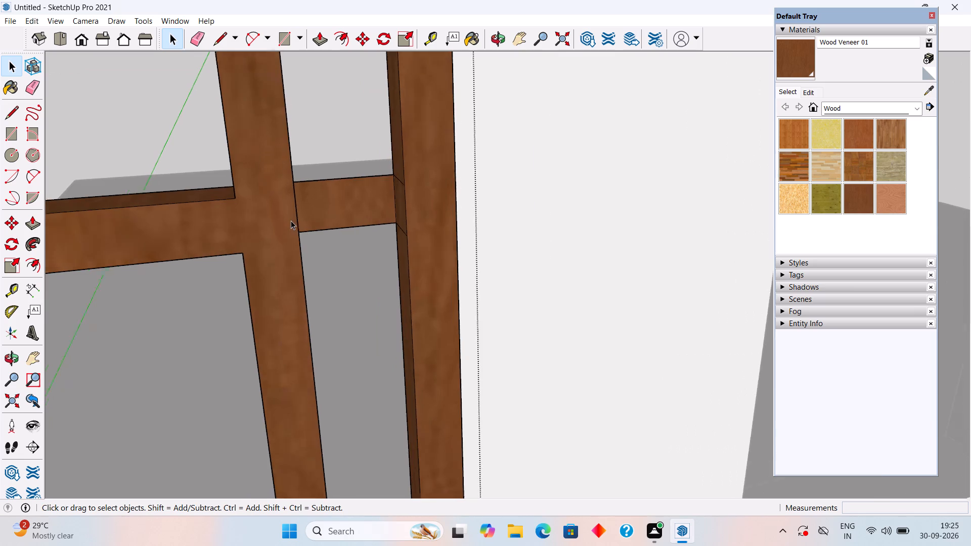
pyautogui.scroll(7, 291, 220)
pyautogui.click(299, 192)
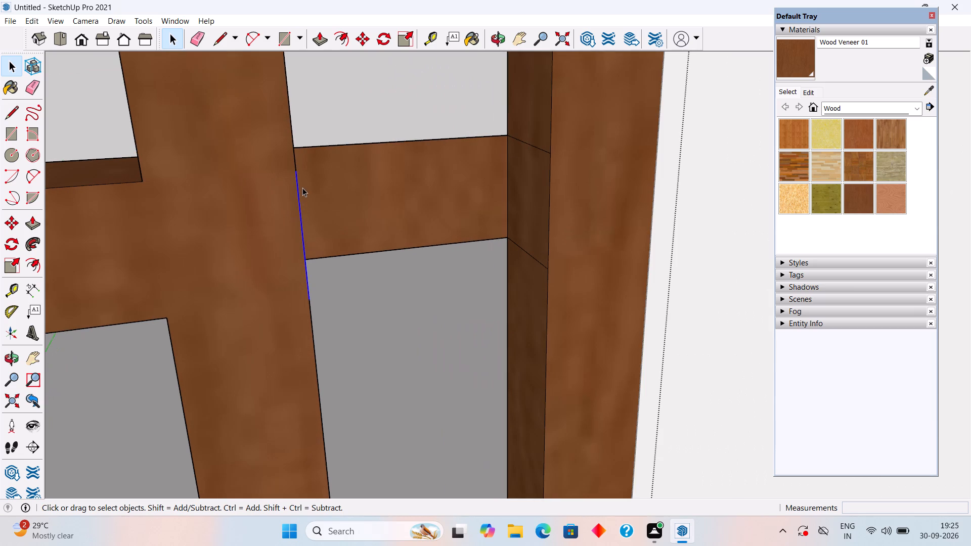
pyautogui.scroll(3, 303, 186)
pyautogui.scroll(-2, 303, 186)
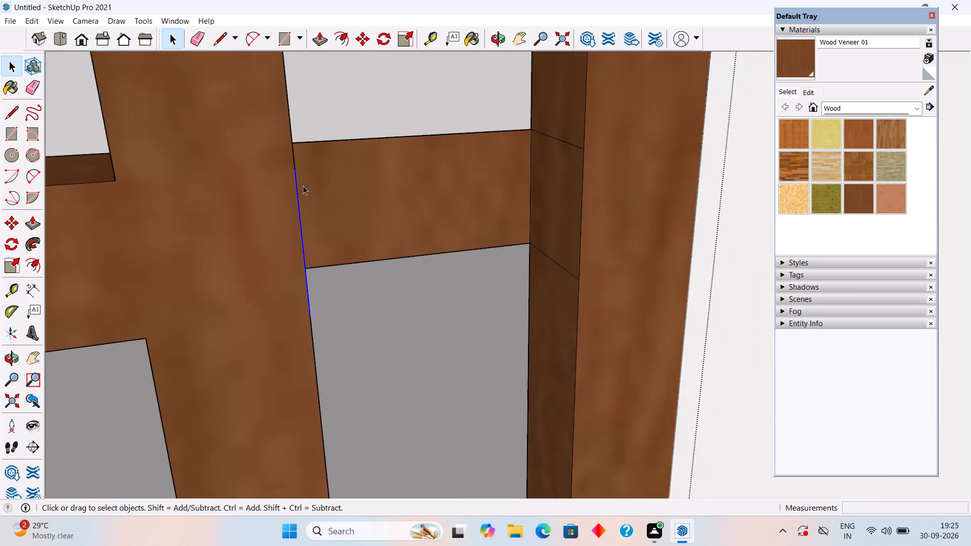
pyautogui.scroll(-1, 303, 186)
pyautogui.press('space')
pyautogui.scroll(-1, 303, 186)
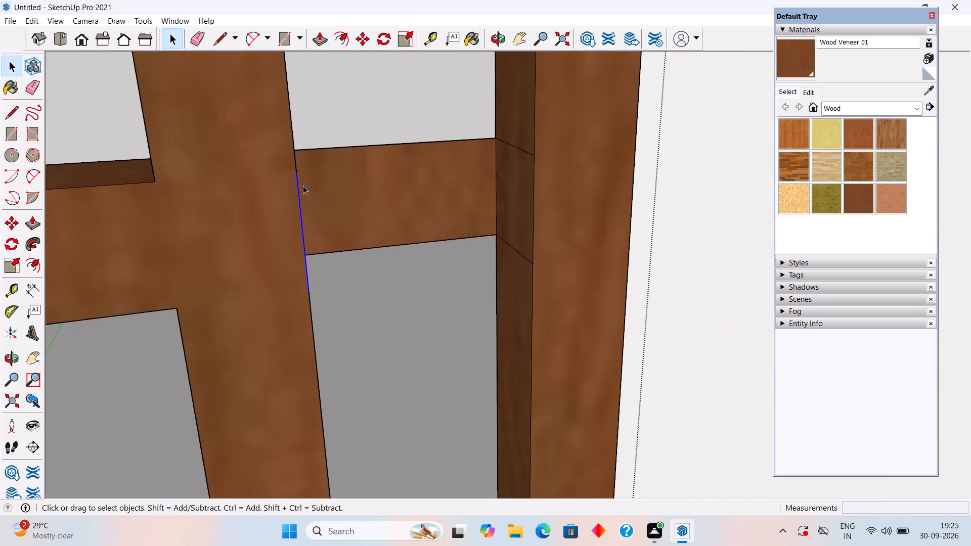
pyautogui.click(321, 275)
# Delete the short vertical edge between the inner post nearest the window opening and the short upper crossbar beside it.
pyautogui.scroll(-12, 322, 276)
pyautogui.scroll(3, 226, 372)
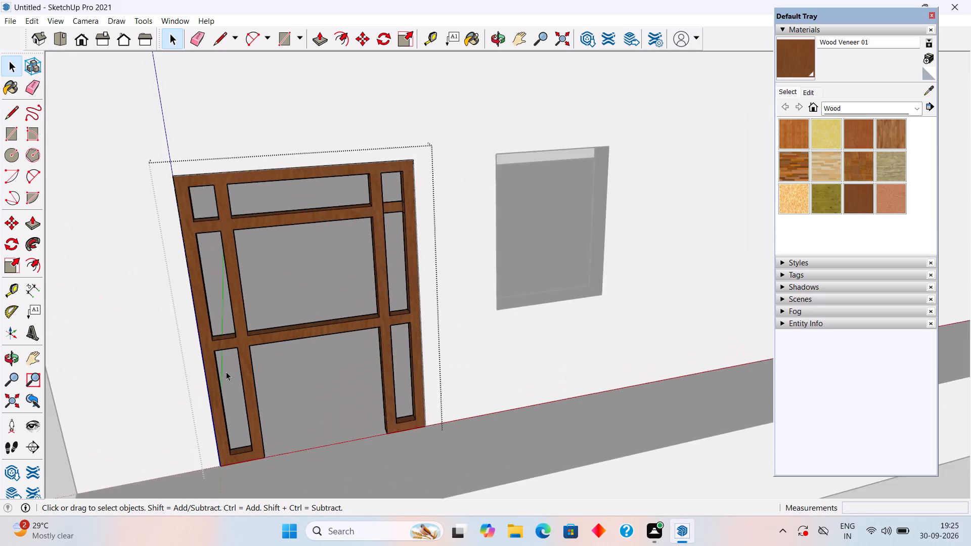
pyautogui.scroll(3, 226, 372)
pyautogui.middleClick(228, 358)
pyautogui.moveTo(228, 358); pyautogui.dragTo(225, 343, button='middle')
pyautogui.scroll(-3, 225, 343)
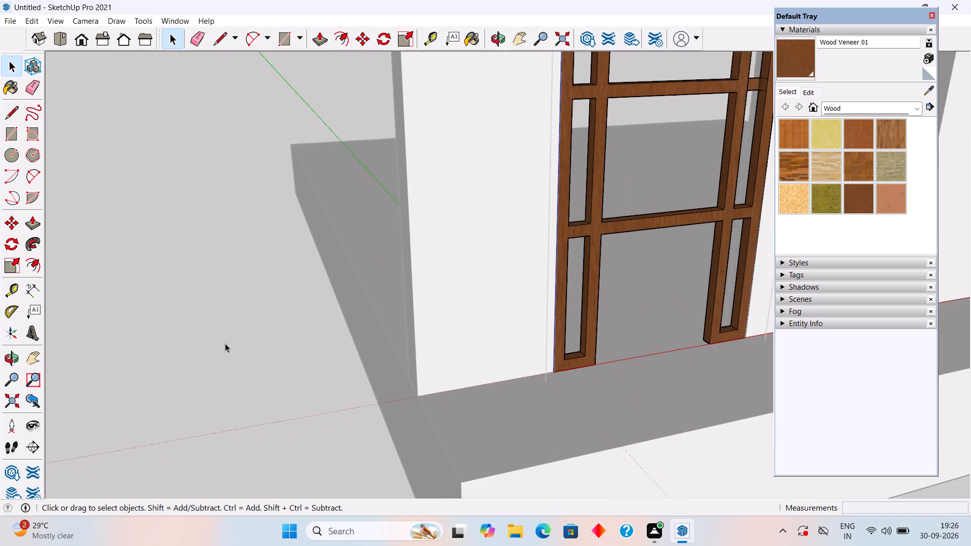
pyautogui.scroll(-15, 225, 343)
pyautogui.moveTo(487, 261); pyautogui.dragTo(449, 171, button='middle')
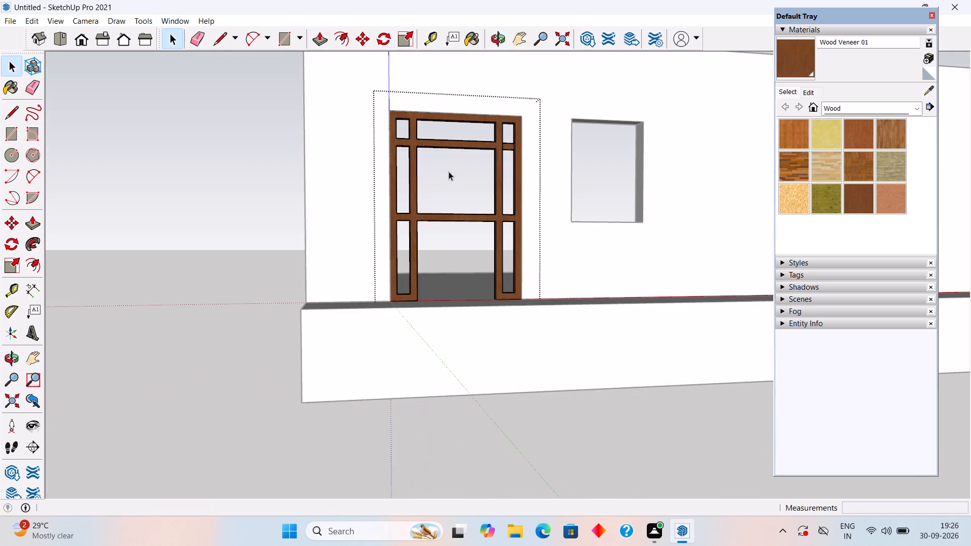
pyautogui.scroll(4, 552, 165)
pyautogui.moveTo(525, 177); pyautogui.dragTo(522, 240, button='middle')
pyautogui.scroll(-4, 522, 240)
pyautogui.scroll(-2, 505, 173)
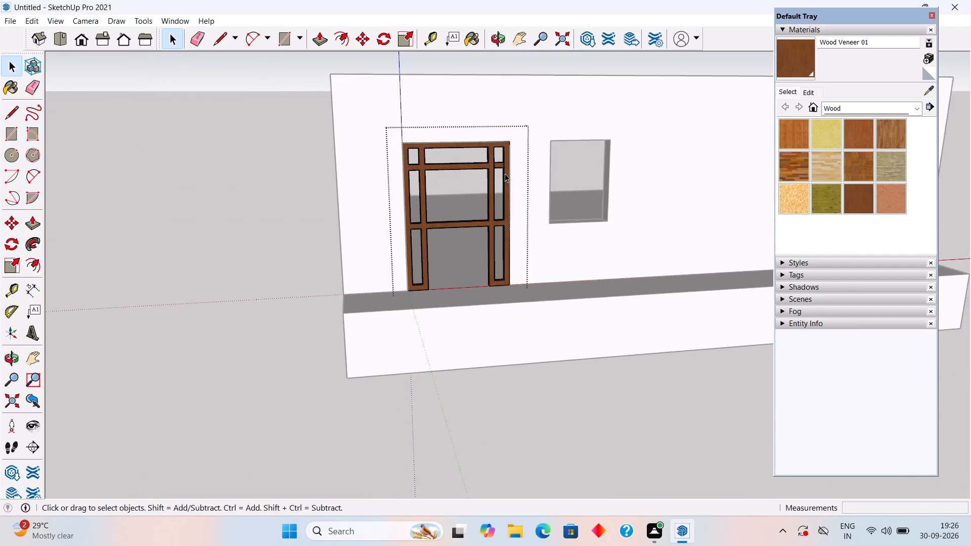
pyautogui.scroll(-2, 505, 173)
pyautogui.scroll(6, 492, 99)
pyautogui.moveTo(506, 149); pyautogui.dragTo(509, 132, button='middle')
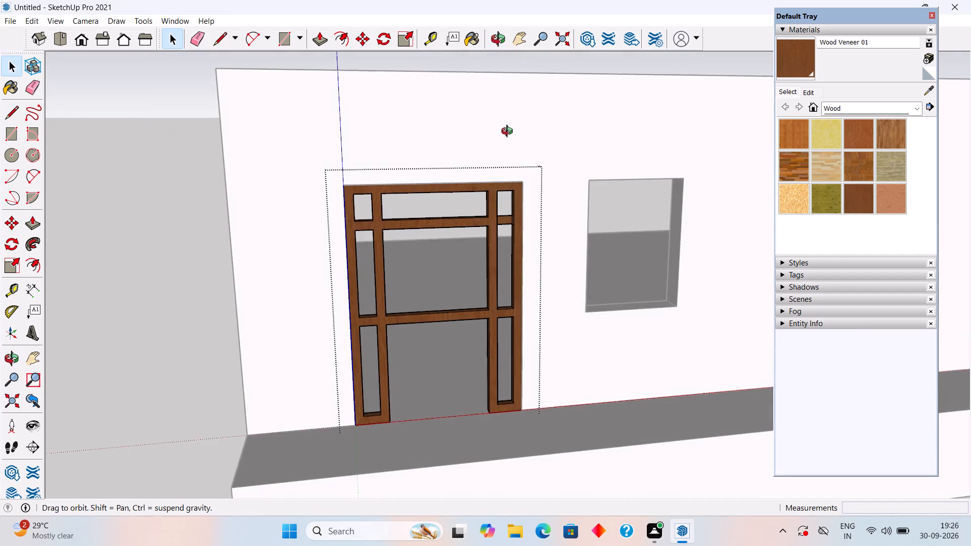
pyautogui.moveTo(509, 132); pyautogui.dragTo(513, 109, button='middle')
pyautogui.scroll(8, 506, 214)
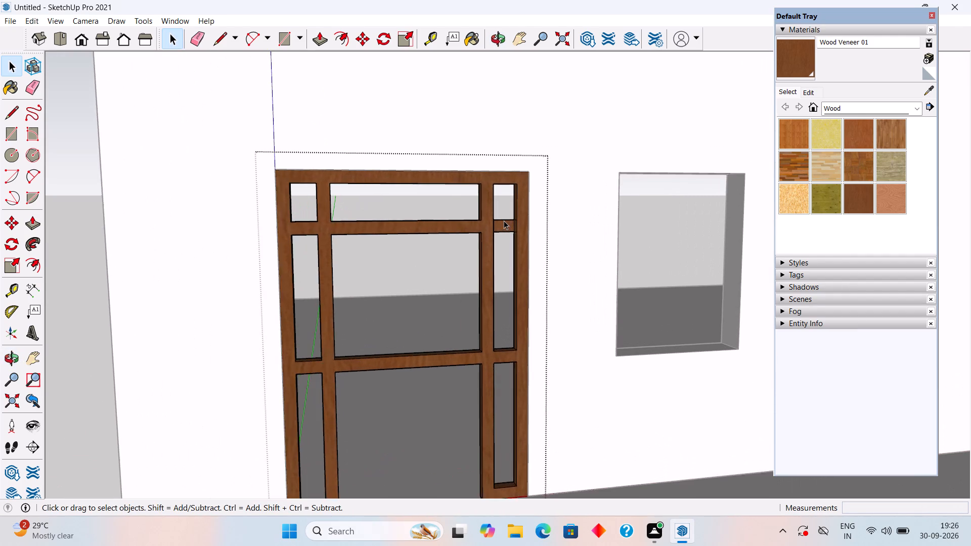
pyautogui.scroll(17, 504, 220)
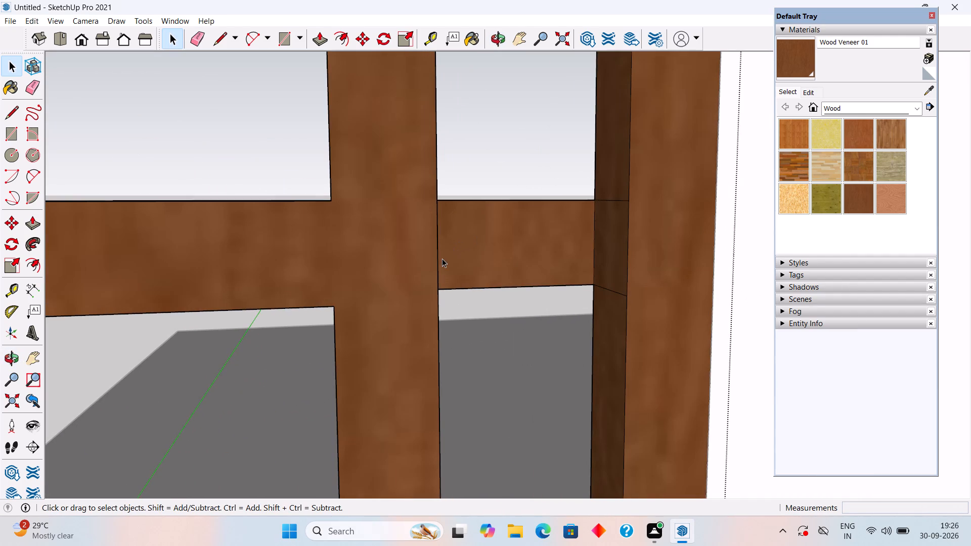
pyautogui.click(437, 266)
pyautogui.press('Delete')
pyautogui.scroll(-3, 437, 266)
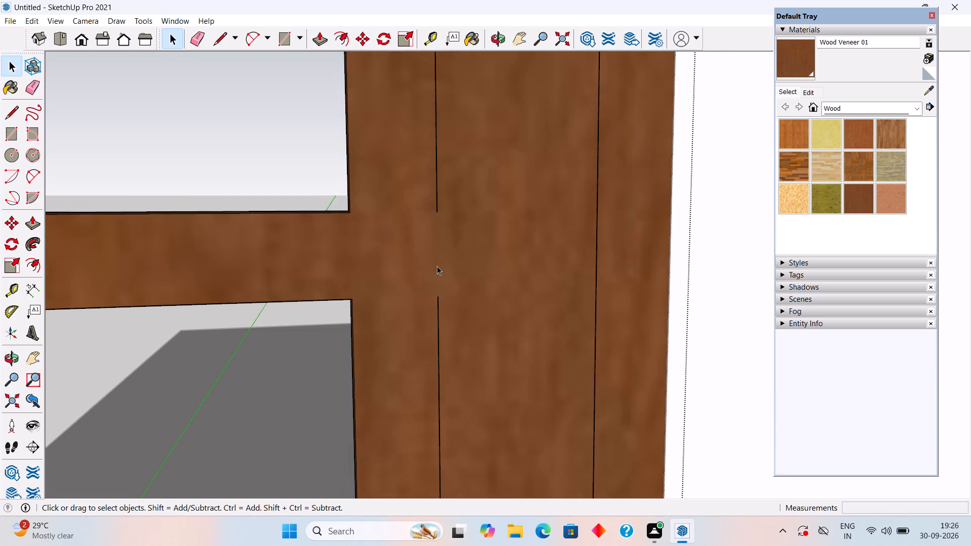
pyautogui.scroll(-13, 437, 266)
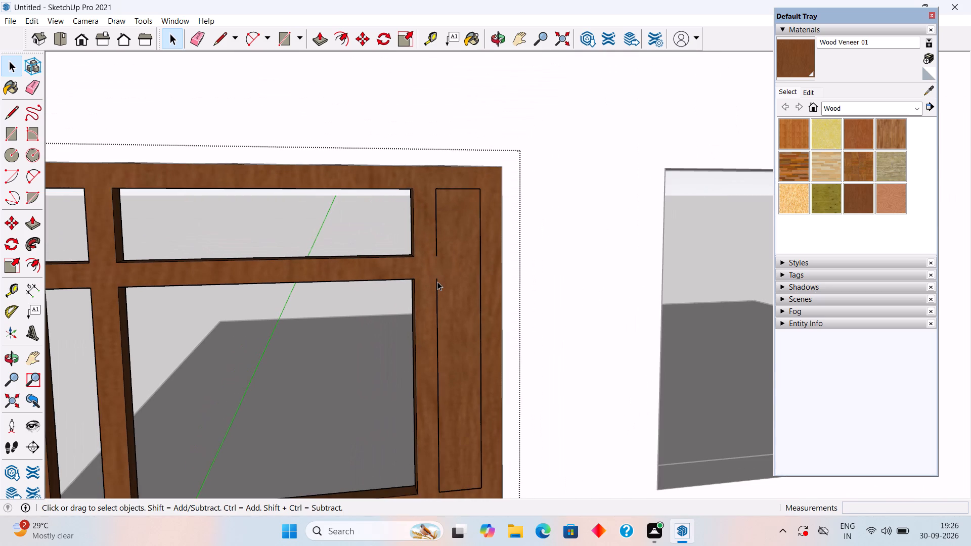
# Draw two horizontal edges about 6" long across the filled side panel nearest the window, matching the upper crossbar's top and bottom.
pyautogui.scroll(-4, 437, 282)
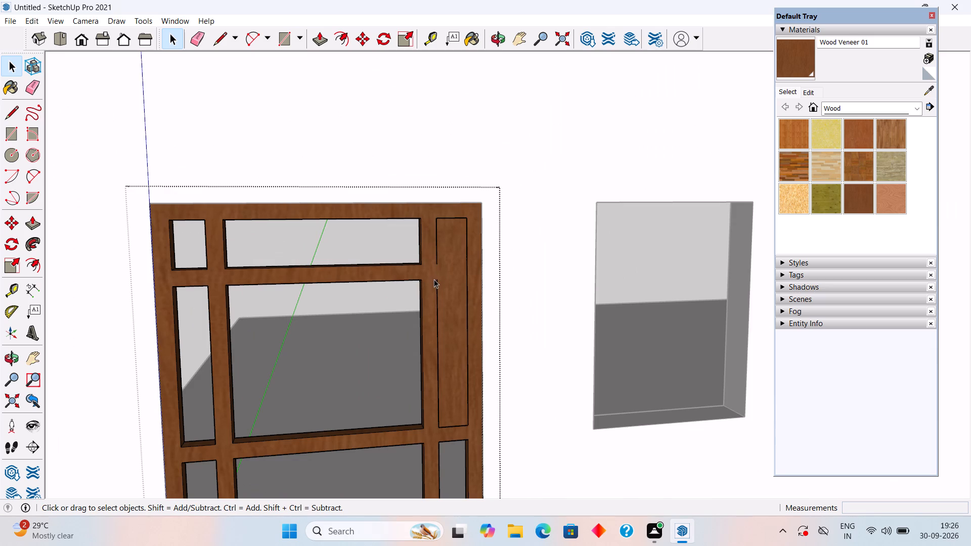
pyautogui.press('l')
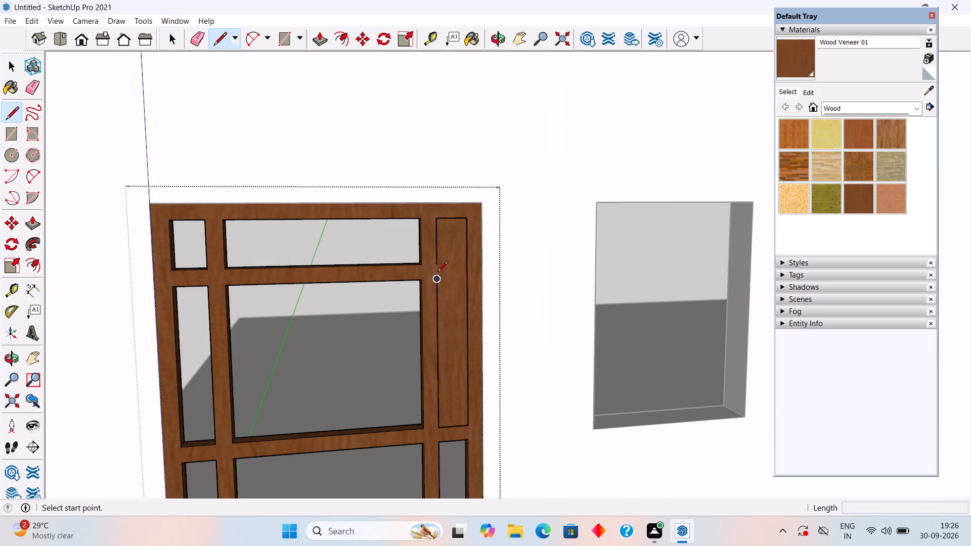
pyautogui.click(436, 276)
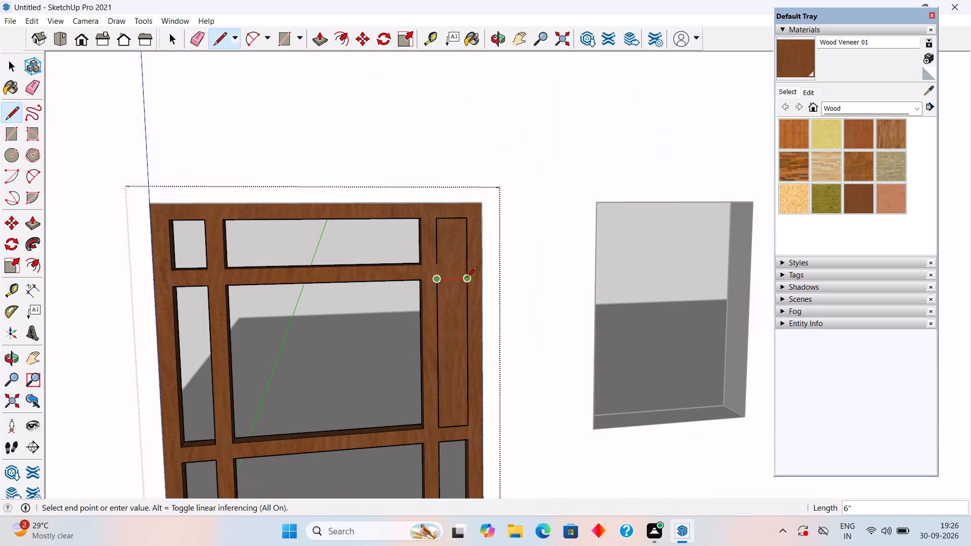
pyautogui.click(466, 278)
pyautogui.click(436, 265)
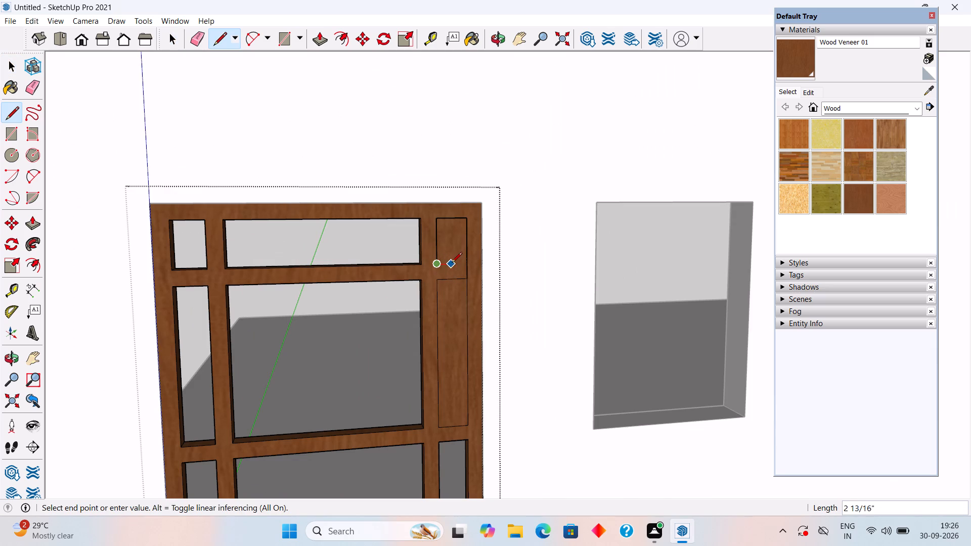
pyautogui.click(464, 263)
pyautogui.press('space')
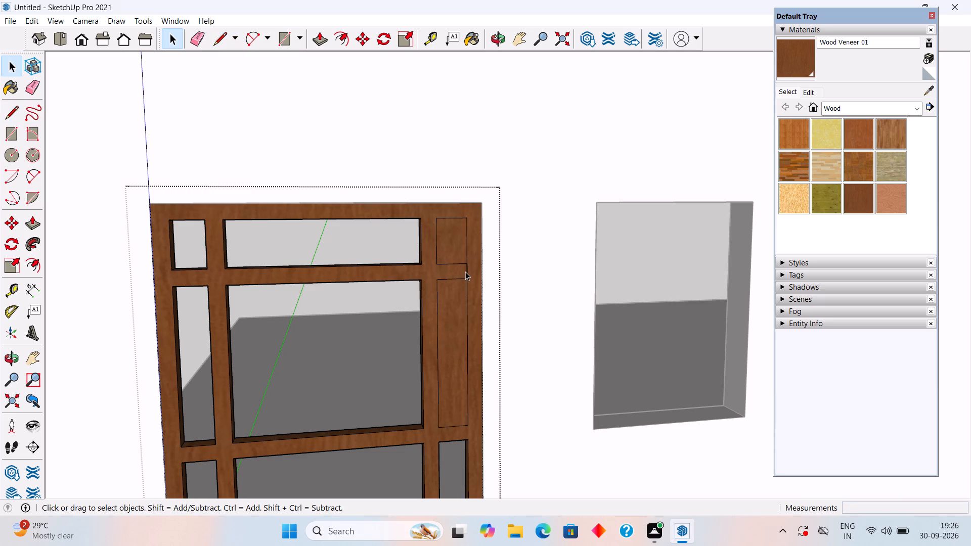
# Delete the short vertical edge between the upper crossbar and the outer post nearest the window opening.
pyautogui.scroll(12, 465, 271)
pyautogui.click(471, 276)
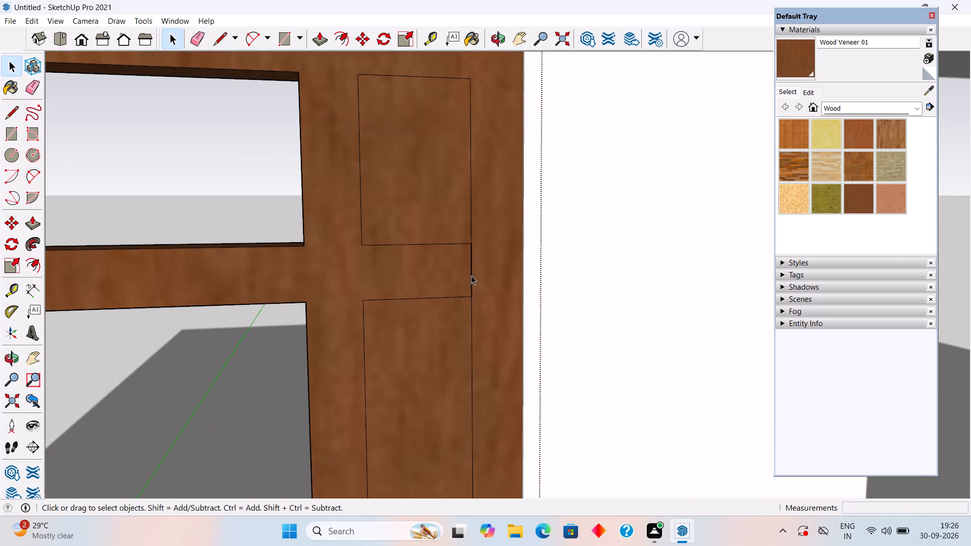
pyautogui.press('Delete')
# Delete the two faces filling the side panes above and below the upper crossbar nearest the window, and close the door frame group.
pyautogui.click(428, 331)
pyautogui.press('Delete')
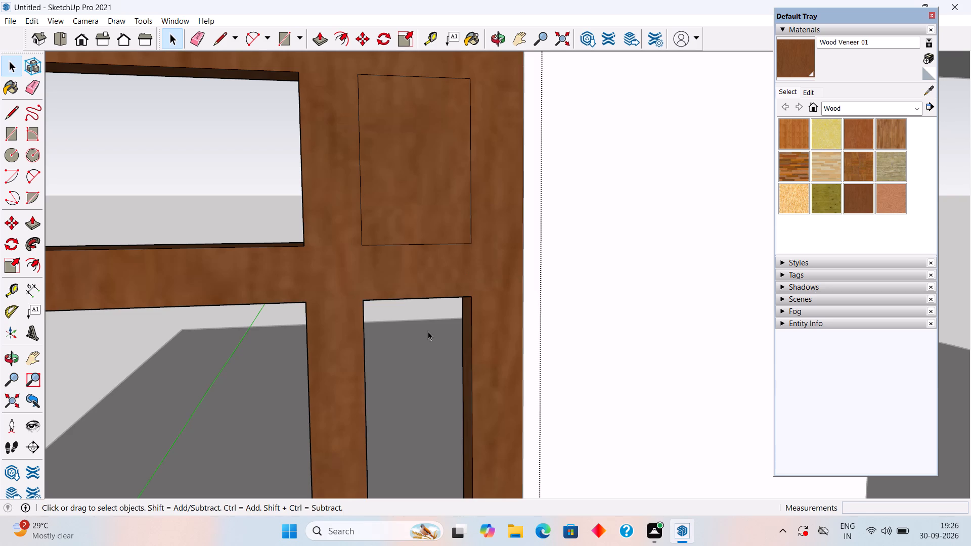
pyautogui.click(402, 184)
pyautogui.press('Delete')
pyautogui.scroll(-2, 402, 184)
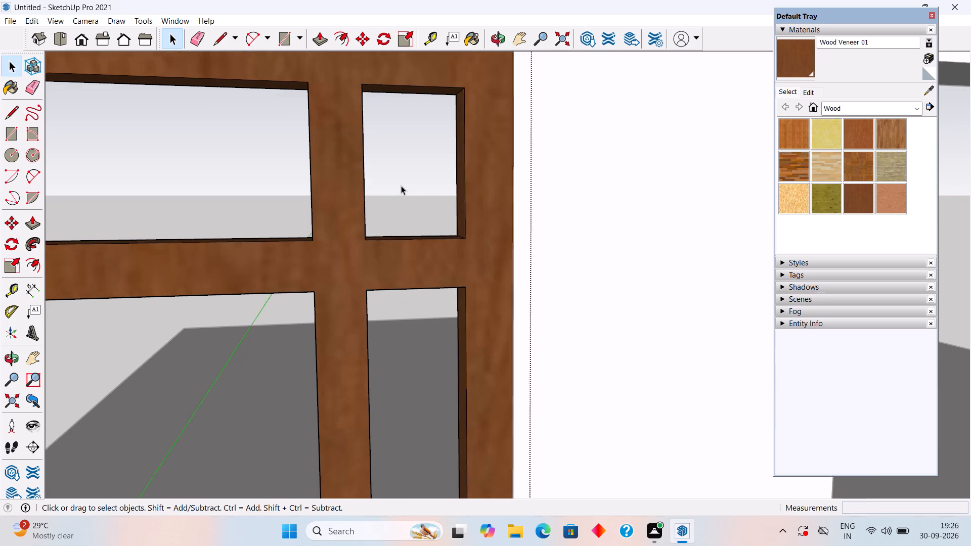
pyautogui.scroll(-20, 401, 186)
pyautogui.scroll(-1, 416, 201)
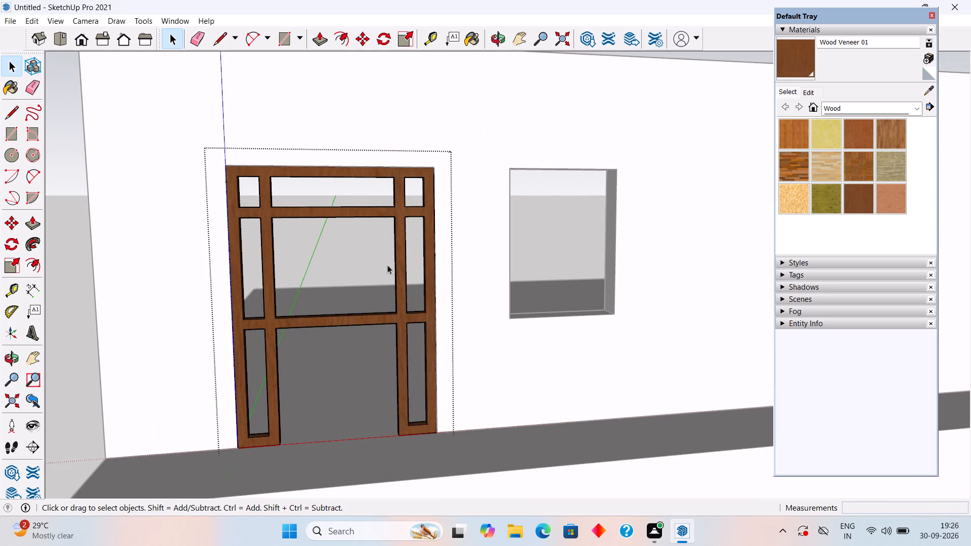
pyautogui.moveTo(373, 279); pyautogui.dragTo(345, 340, button='middle')
pyautogui.scroll(-3, 345, 340)
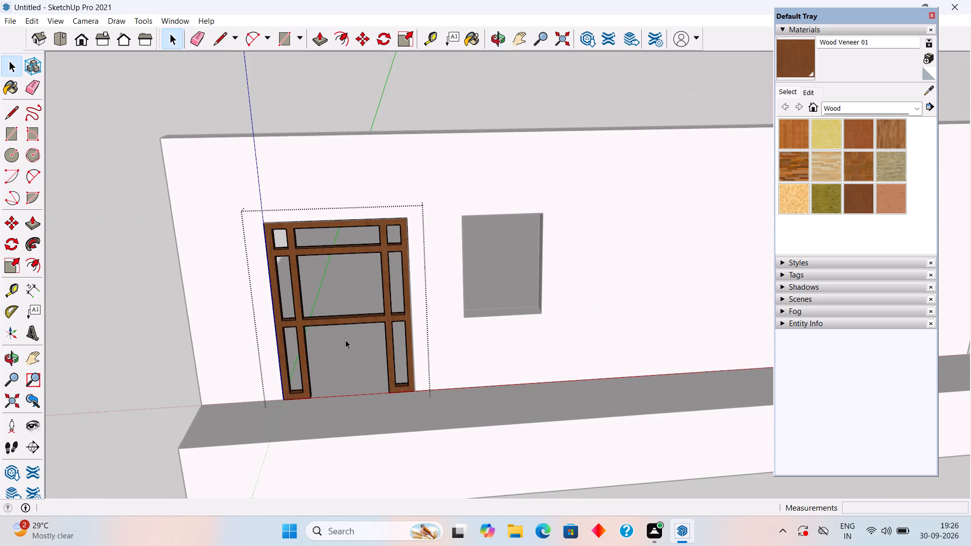
pyautogui.click(108, 359)
pyautogui.scroll(-1, 189, 373)
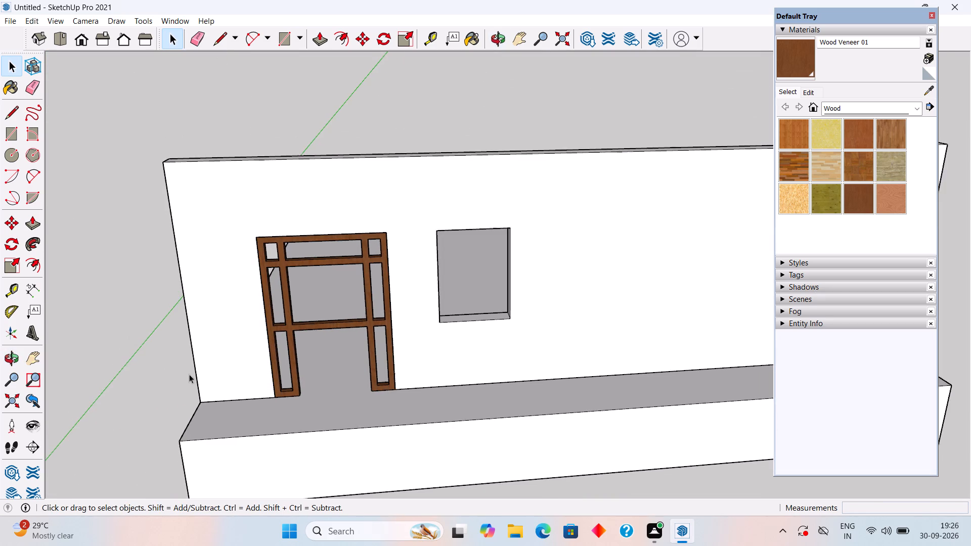
pyautogui.moveTo(189, 374); pyautogui.dragTo(190, 303, button='middle')
pyautogui.moveTo(190, 302); pyautogui.dragTo(239, 336, button='middle')
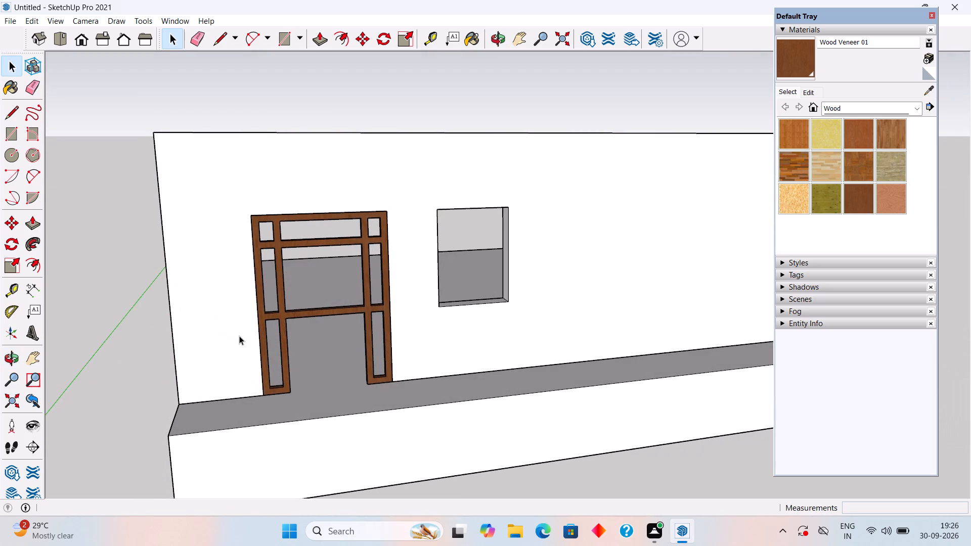
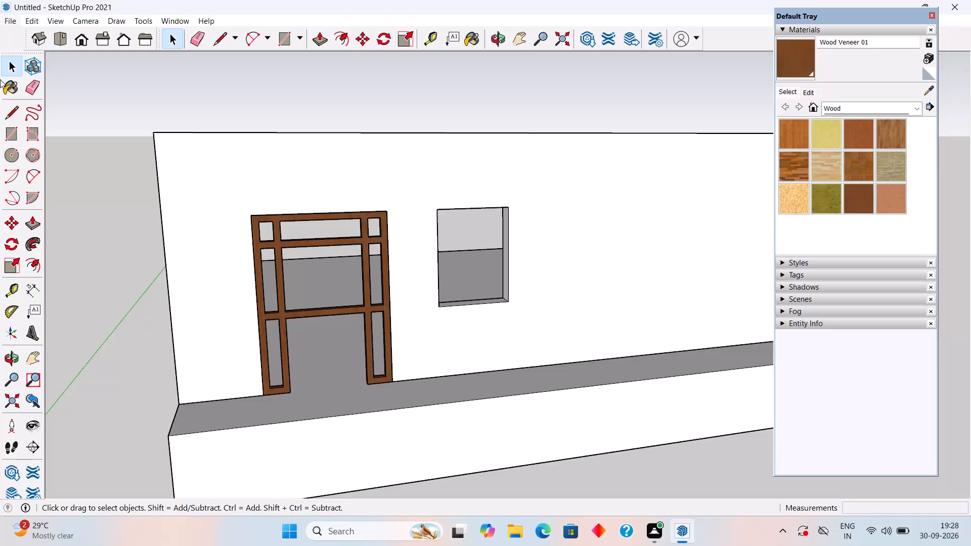
# Inspect the door frame, window opening and front wall from the outside, the side and the interior.
pyautogui.scroll(-5, 0, 90)
pyautogui.scroll(-5, 381, 334)
pyautogui.moveTo(409, 295); pyautogui.dragTo(272, 244, button='middle')
pyautogui.scroll(-8, 272, 244)
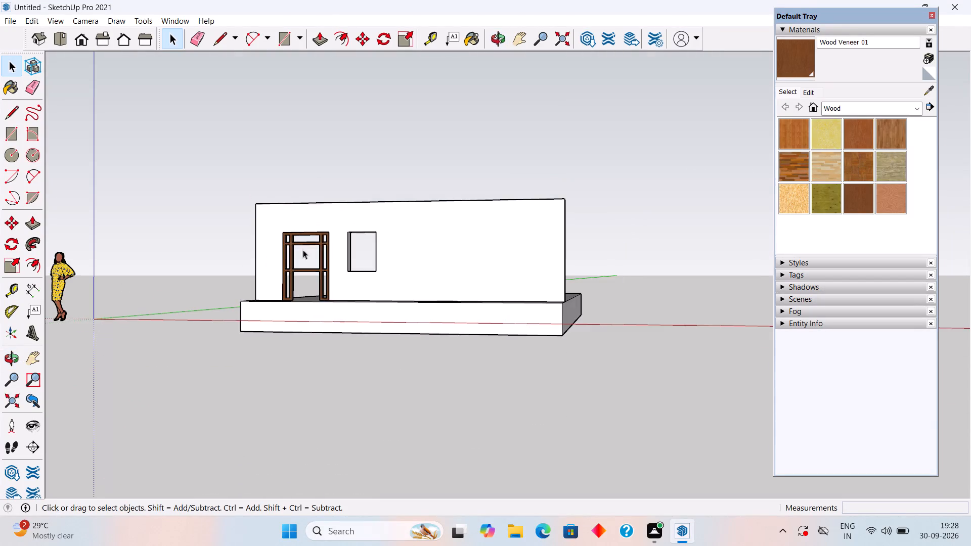
pyautogui.scroll(5, 337, 254)
pyautogui.moveTo(491, 323); pyautogui.dragTo(639, 382, button='middle')
pyautogui.moveTo(644, 384); pyautogui.dragTo(649, 385, button='middle')
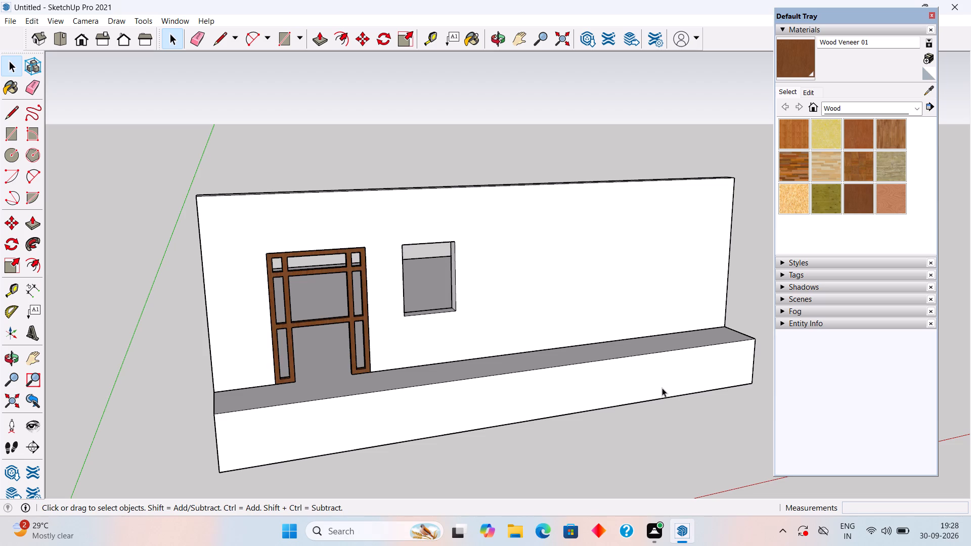
pyautogui.scroll(4, 662, 388)
pyautogui.scroll(-4, 662, 388)
pyautogui.moveTo(489, 385); pyautogui.dragTo(408, 299, button='middle')
pyautogui.middleClick(405, 294)
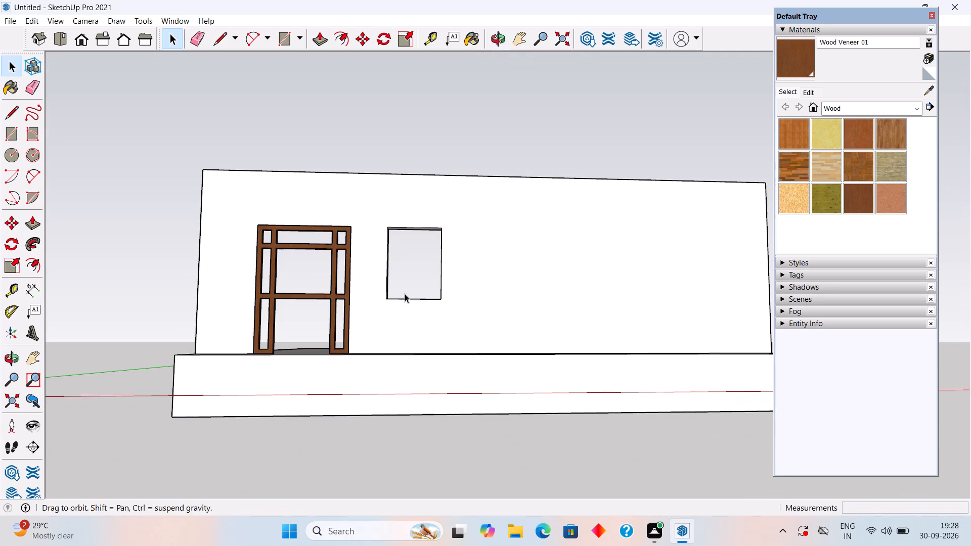
pyautogui.moveTo(348, 309); pyautogui.dragTo(840, 413, button='middle')
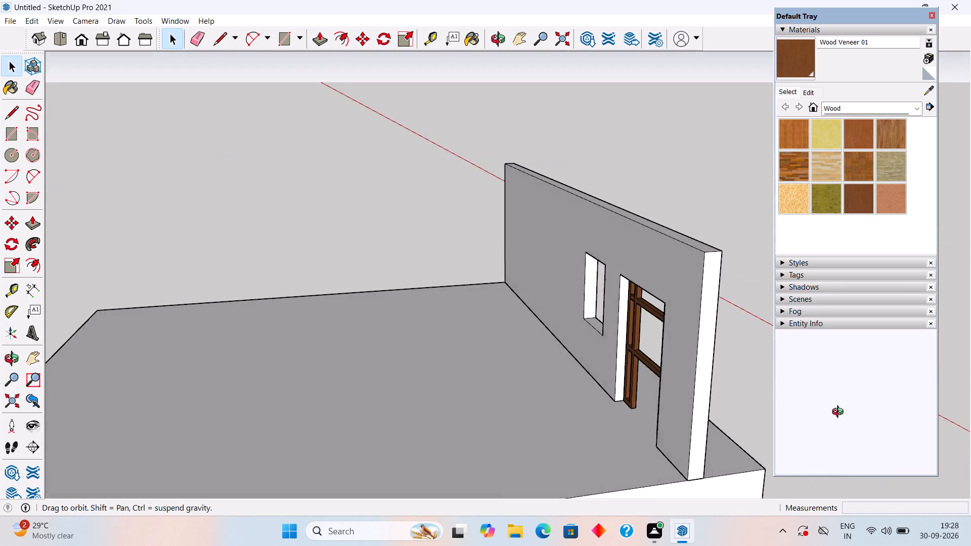
pyautogui.moveTo(840, 413); pyautogui.dragTo(856, 417, button='middle')
pyautogui.moveTo(717, 413); pyautogui.dragTo(883, 345, button='middle')
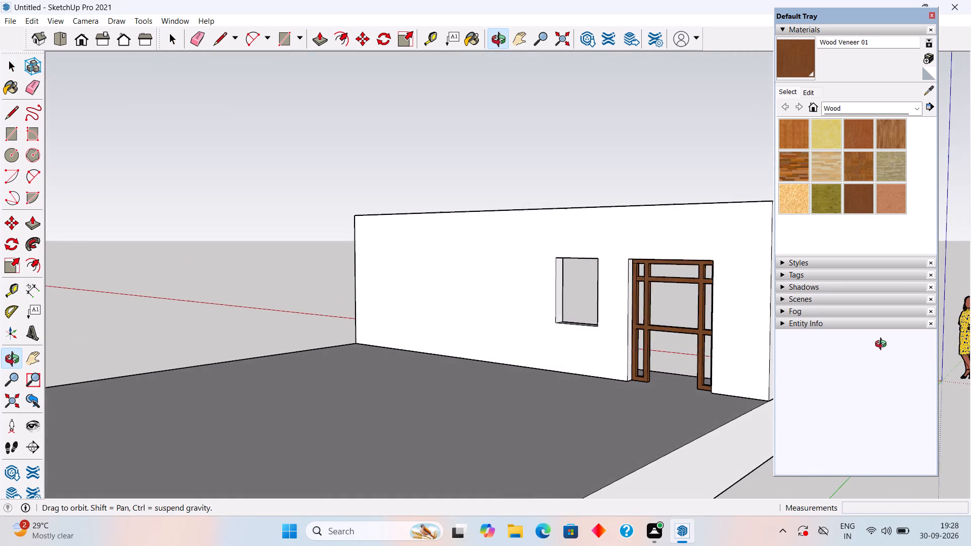
pyautogui.moveTo(883, 345); pyautogui.dragTo(319, 390, button='middle')
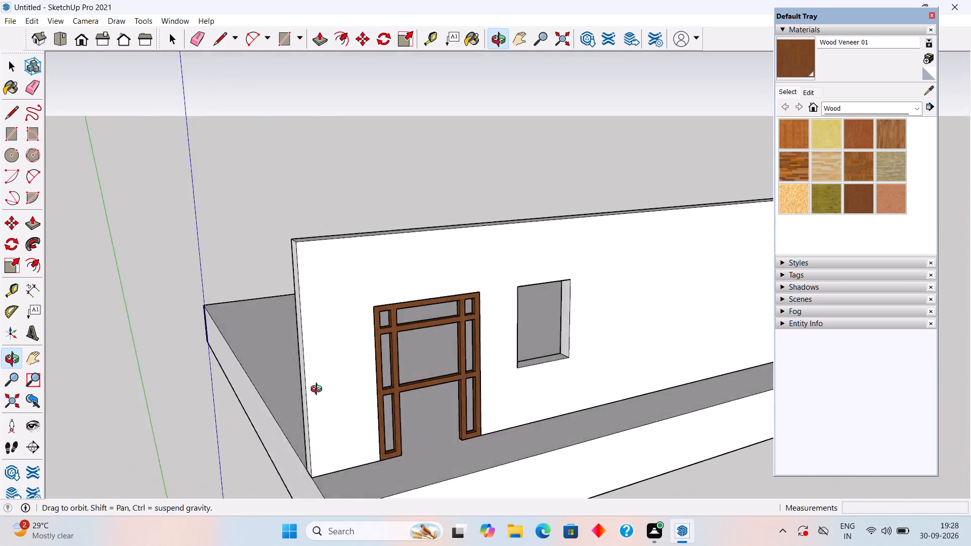
pyautogui.moveTo(319, 390); pyautogui.dragTo(299, 384, button='middle')
pyautogui.moveTo(290, 381); pyautogui.dragTo(228, 368, button='middle')
pyautogui.moveTo(464, 368); pyautogui.dragTo(868, 463, button='middle')
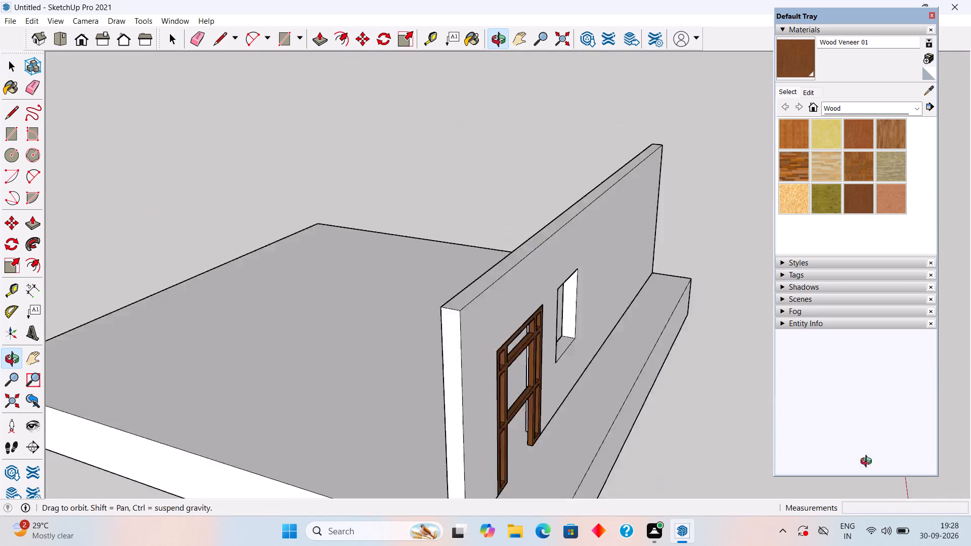
pyautogui.moveTo(868, 463); pyautogui.dragTo(844, 475, button='middle')
# Push the base slab's rear face inward by 15' inside its group, and close the group.
pyautogui.scroll(-1, 831, 475)
pyautogui.scroll(-1, 580, 465)
pyautogui.scroll(-10, 407, 427)
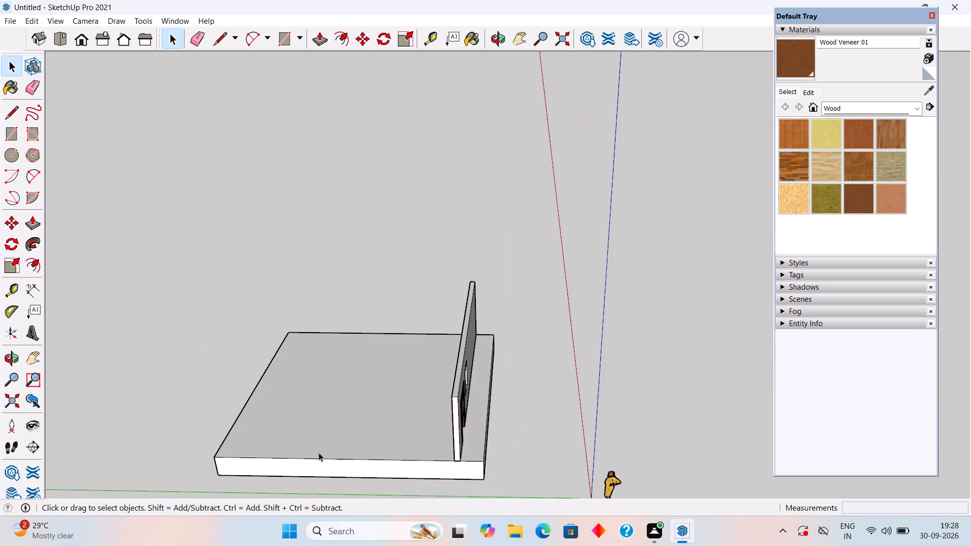
pyautogui.moveTo(316, 448); pyautogui.dragTo(584, 316, button='middle')
pyautogui.scroll(-1, 564, 256)
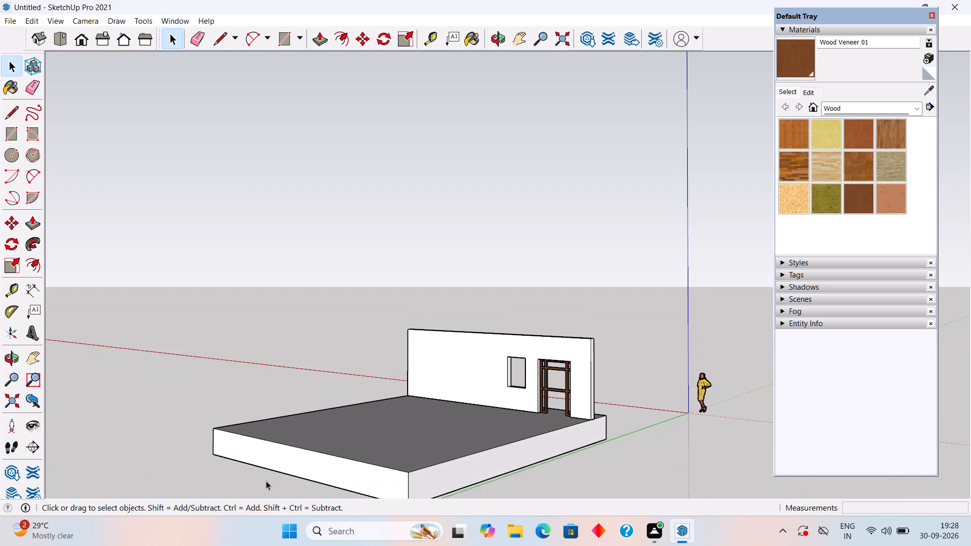
pyautogui.scroll(-4, 280, 472)
pyautogui.moveTo(284, 464); pyautogui.dragTo(310, 411, button='middle')
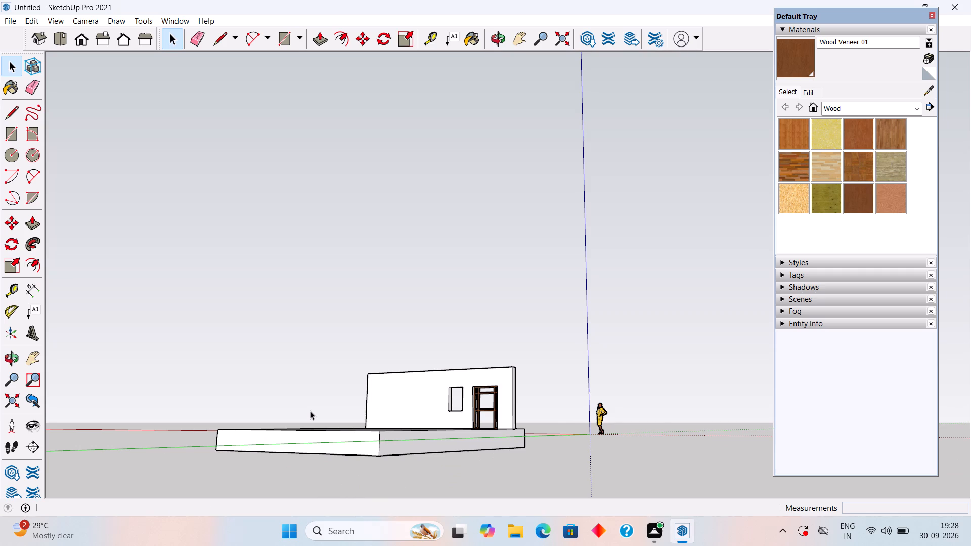
pyautogui.doubleClick(335, 441)
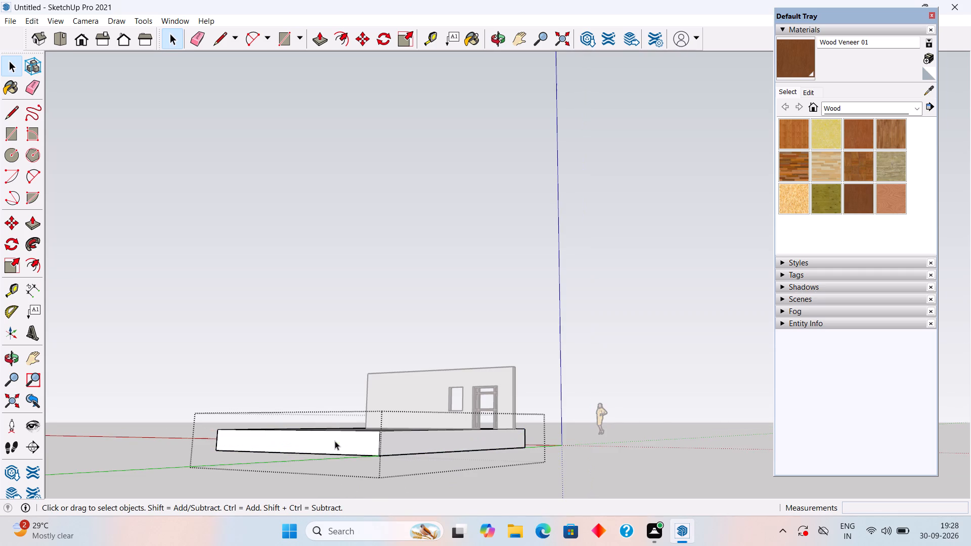
pyautogui.click(335, 441)
pyautogui.press('p')
pyautogui.click(335, 441)
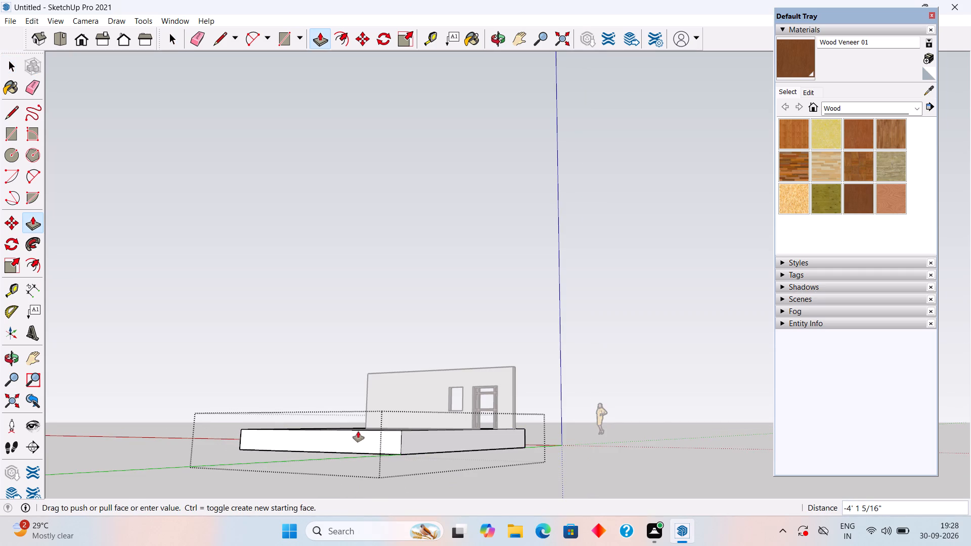
pyautogui.write('15')
pyautogui.press("'")
pyautogui.press('Return')
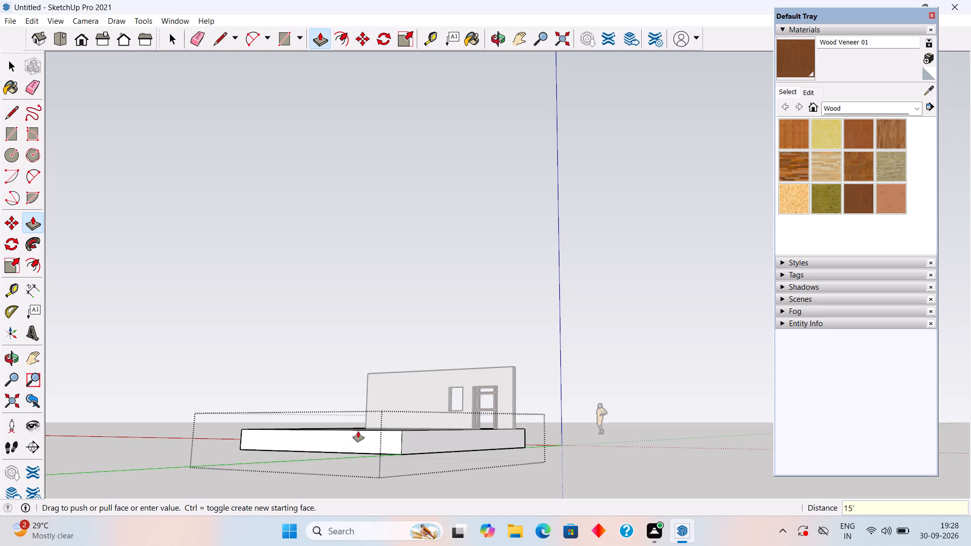
pyautogui.press('space')
pyautogui.press('space')
pyautogui.scroll(-1, 358, 431)
pyautogui.moveTo(358, 431); pyautogui.dragTo(319, 463, button='middle')
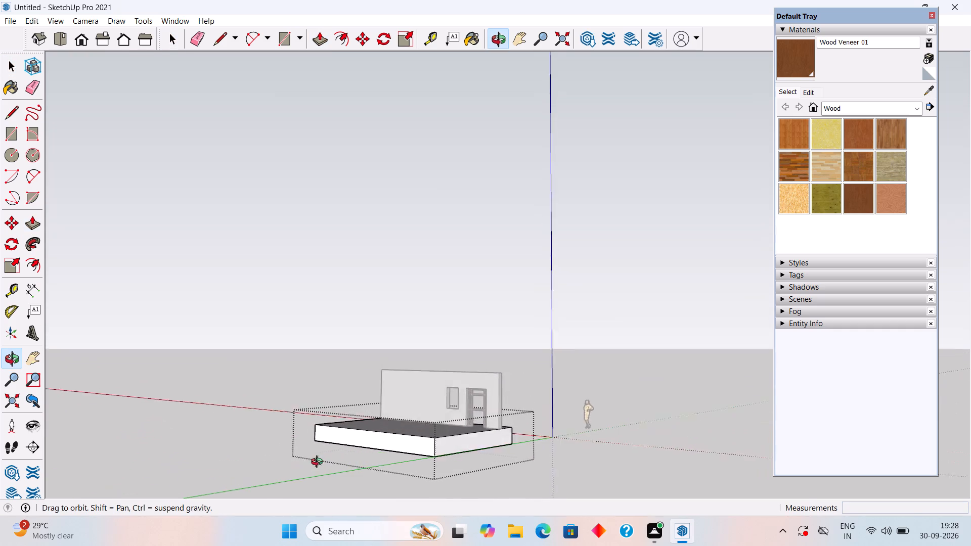
pyautogui.moveTo(319, 463); pyautogui.dragTo(142, 413, button='middle')
pyautogui.moveTo(476, 378); pyautogui.dragTo(354, 479, button='middle')
pyautogui.scroll(2, 444, 403)
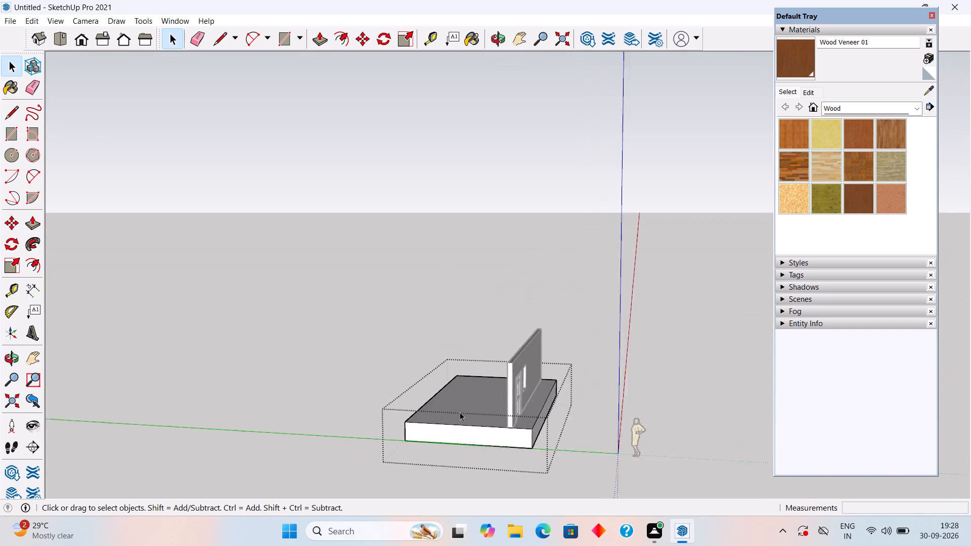
pyautogui.scroll(9, 460, 412)
pyautogui.click(387, 301)
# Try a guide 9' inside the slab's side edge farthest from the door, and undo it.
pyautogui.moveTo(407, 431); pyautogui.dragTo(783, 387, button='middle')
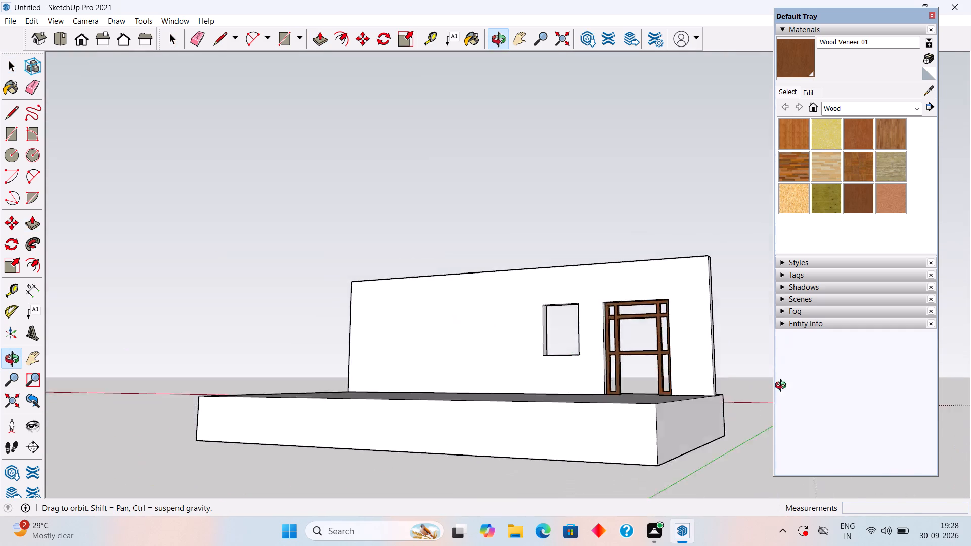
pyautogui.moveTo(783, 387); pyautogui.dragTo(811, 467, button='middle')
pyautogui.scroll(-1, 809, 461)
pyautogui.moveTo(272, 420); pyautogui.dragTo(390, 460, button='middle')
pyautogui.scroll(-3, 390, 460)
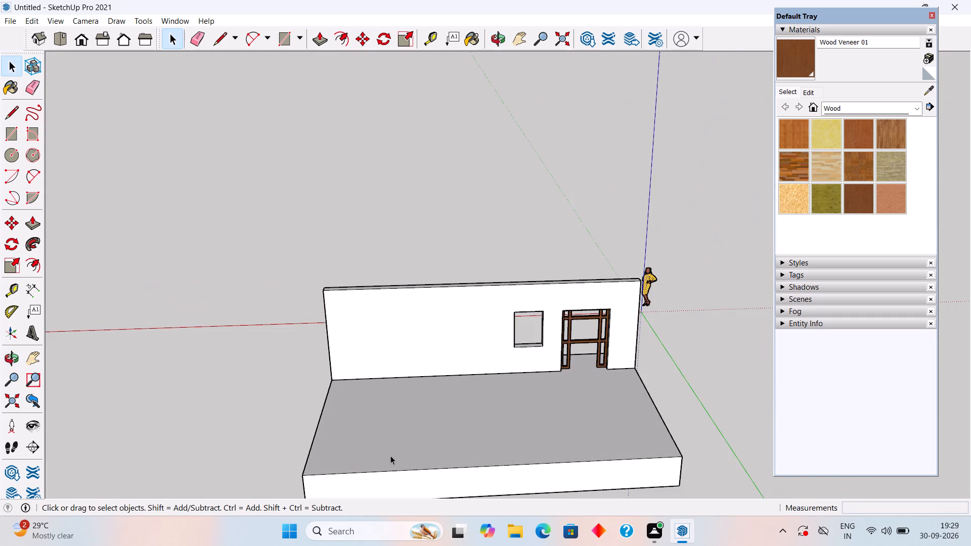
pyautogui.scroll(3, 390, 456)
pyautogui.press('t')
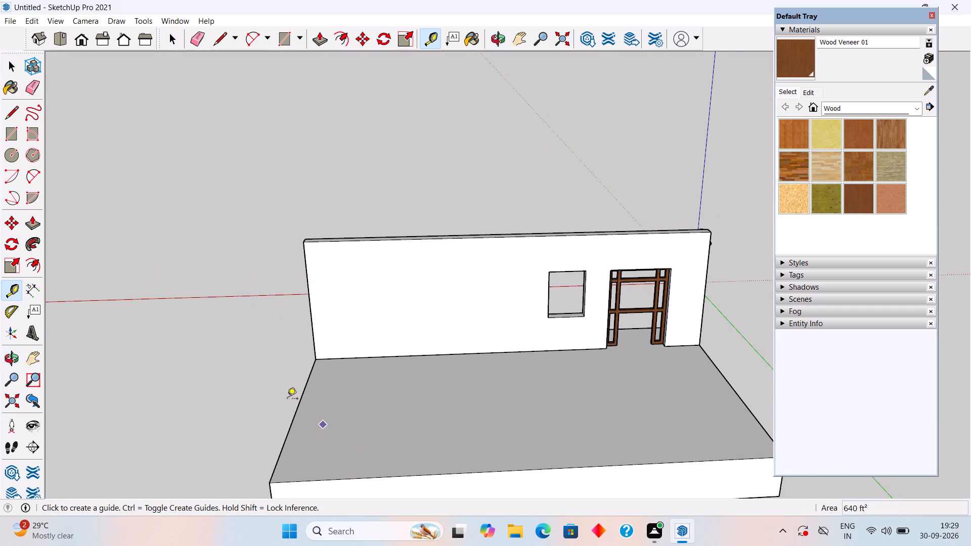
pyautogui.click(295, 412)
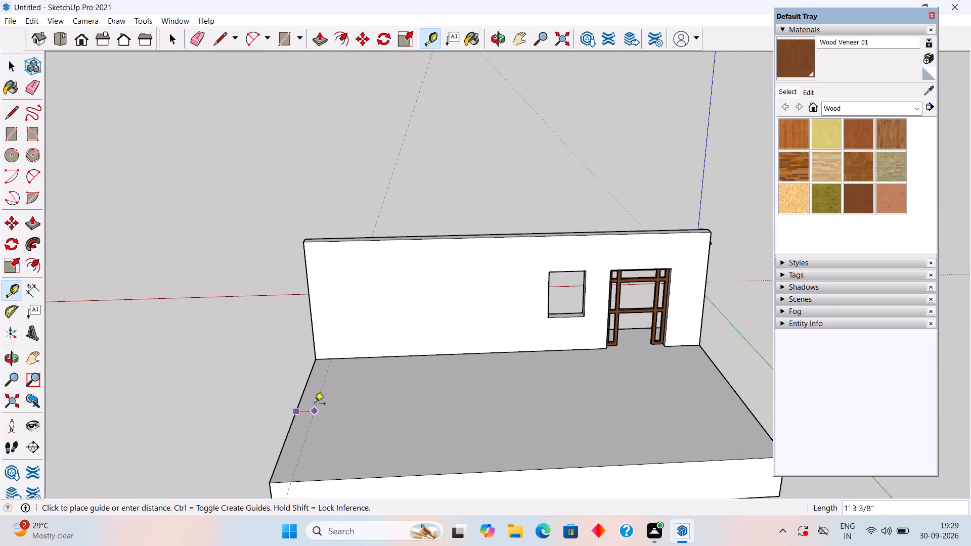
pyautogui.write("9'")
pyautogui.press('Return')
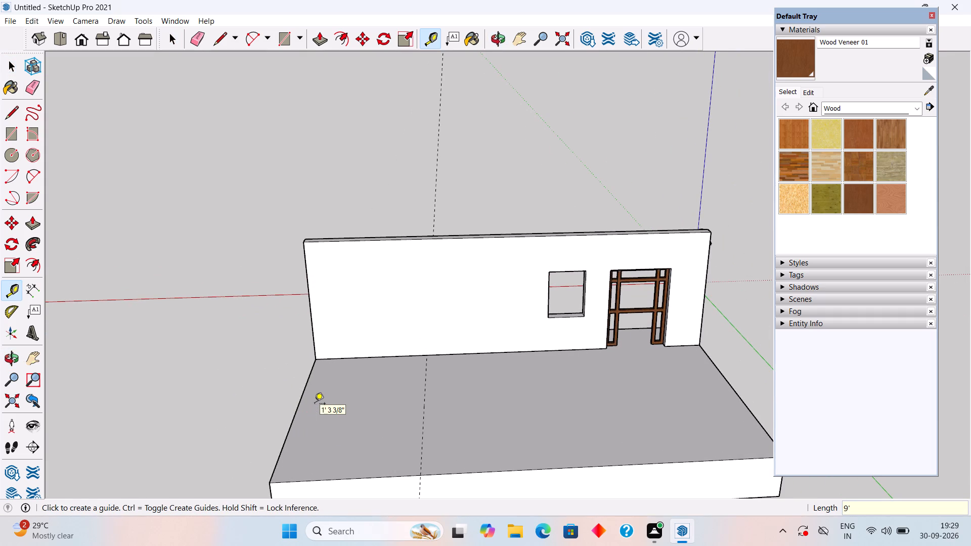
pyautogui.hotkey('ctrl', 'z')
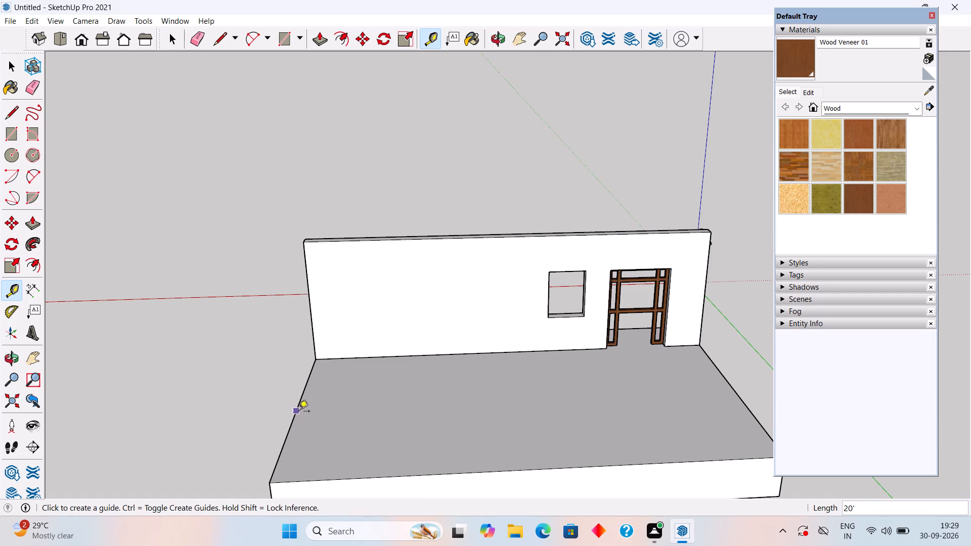
# Place guides 9" inside the slab's side edge farthest from the door, its rear edge and its side edge nearest the door.
pyautogui.click(298, 413)
pyautogui.write('9"')
pyautogui.press('Return')
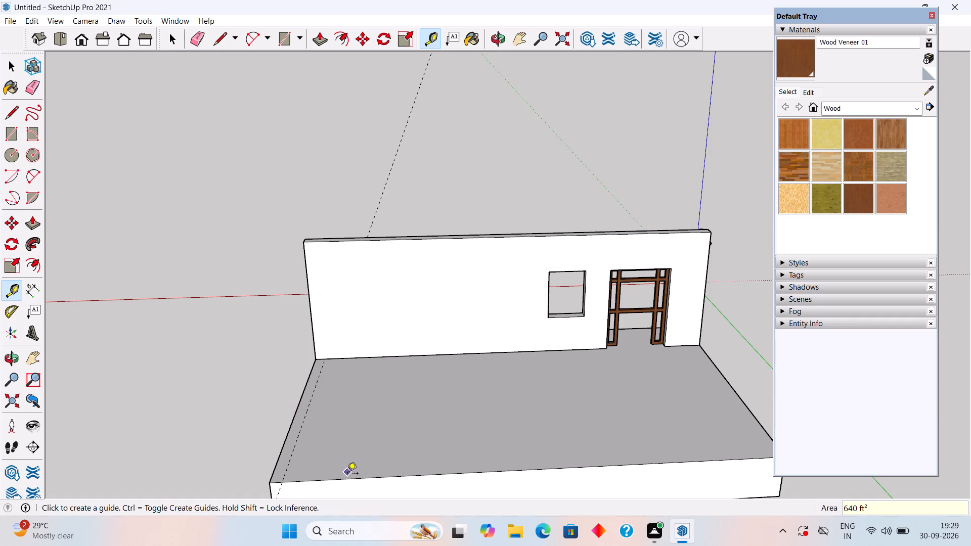
pyautogui.click(347, 479)
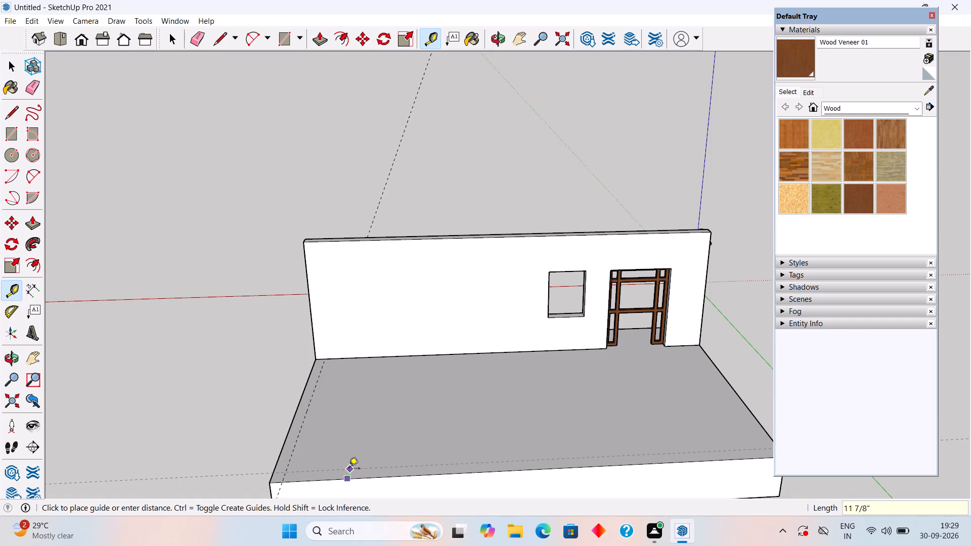
pyautogui.write('9"')
pyautogui.press('Return')
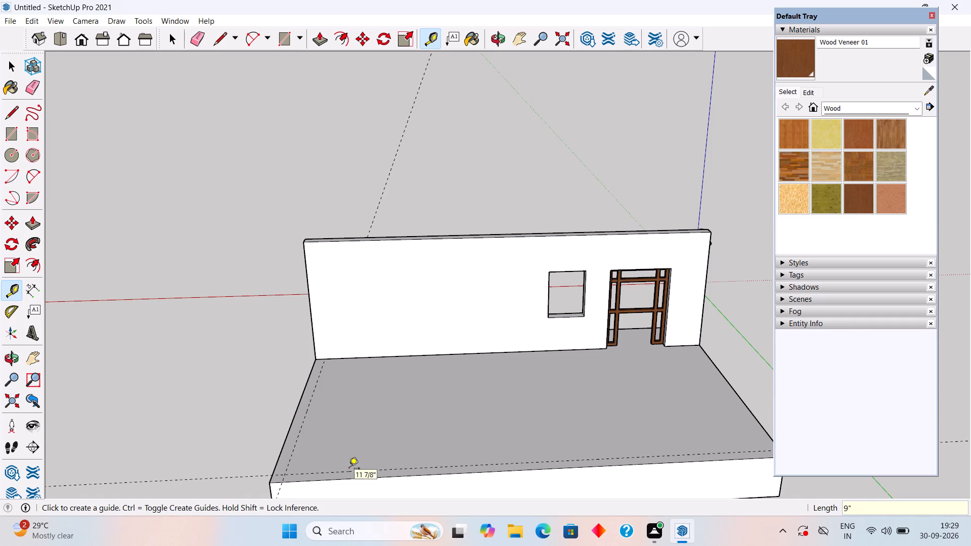
pyautogui.click(747, 411)
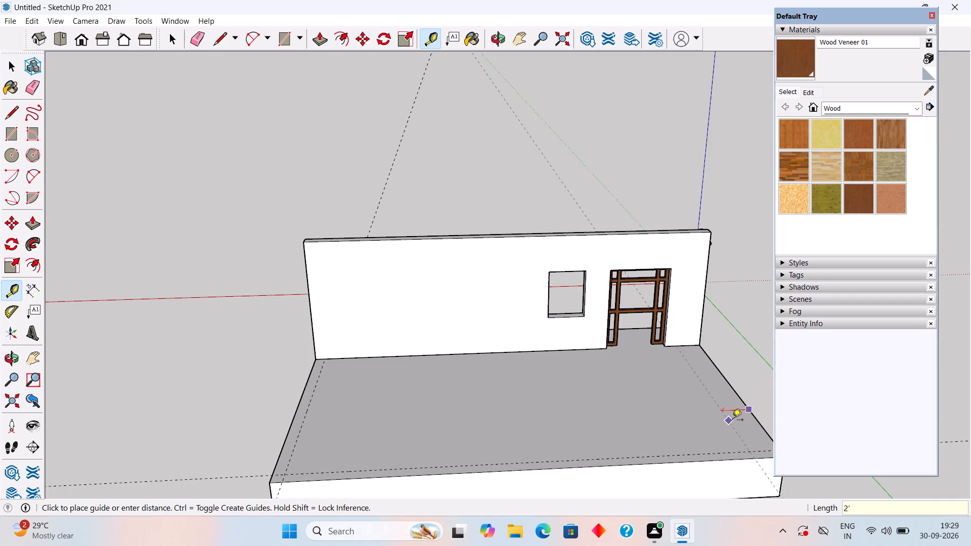
pyautogui.write('9"')
pyautogui.press('Return')
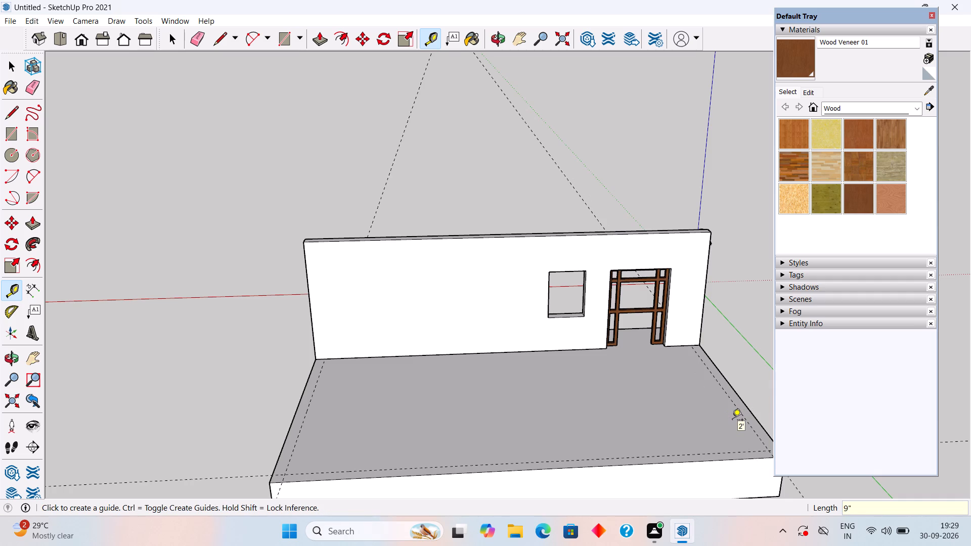
# Measure the distance between the slab's side edge farthest from the door and its parallel guide.
pyautogui.moveTo(594, 457); pyautogui.dragTo(630, 479, button='middle')
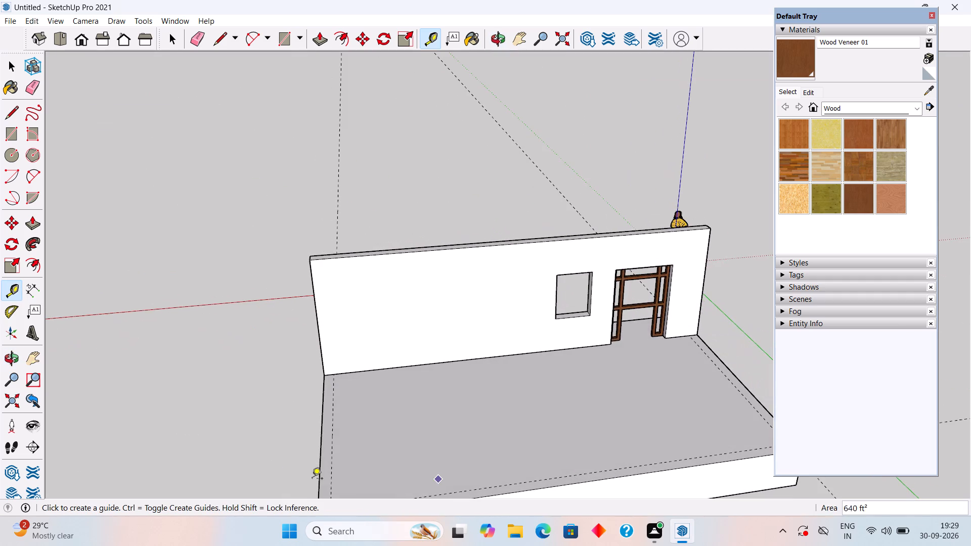
pyautogui.scroll(4, 281, 472)
pyautogui.click(337, 437)
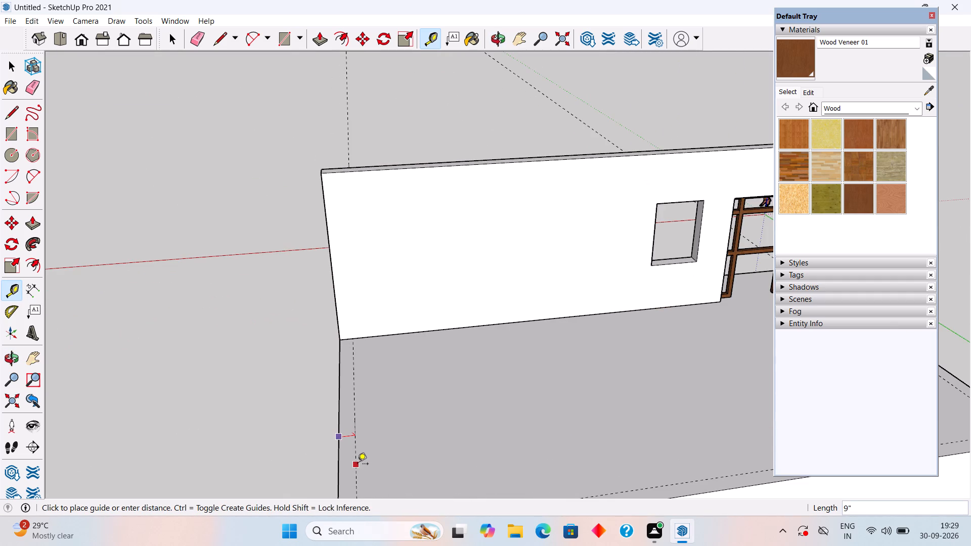
pyautogui.scroll(-4, 358, 464)
pyautogui.press('space')
# Draw a 9" by 15' 6" rectangle along the slab's side edge farthest from the door, from the front wall's corner to the guide intersection.
pyautogui.scroll(-5, 358, 464)
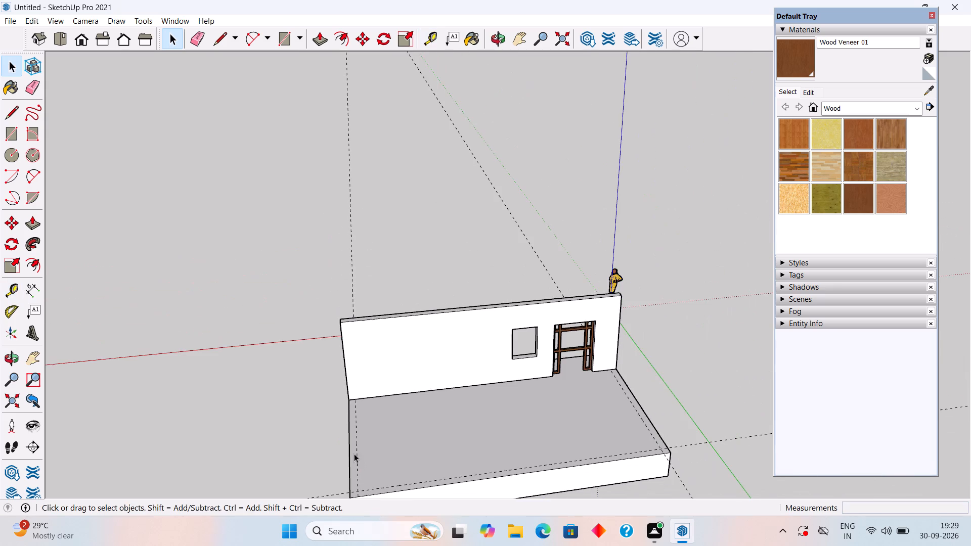
pyautogui.moveTo(377, 433); pyautogui.dragTo(381, 363, button='middle')
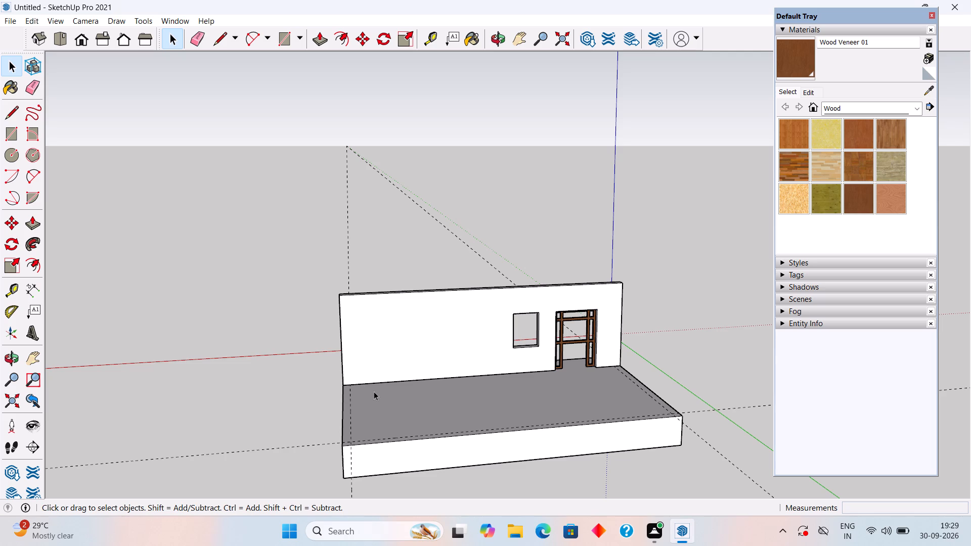
pyautogui.press('r')
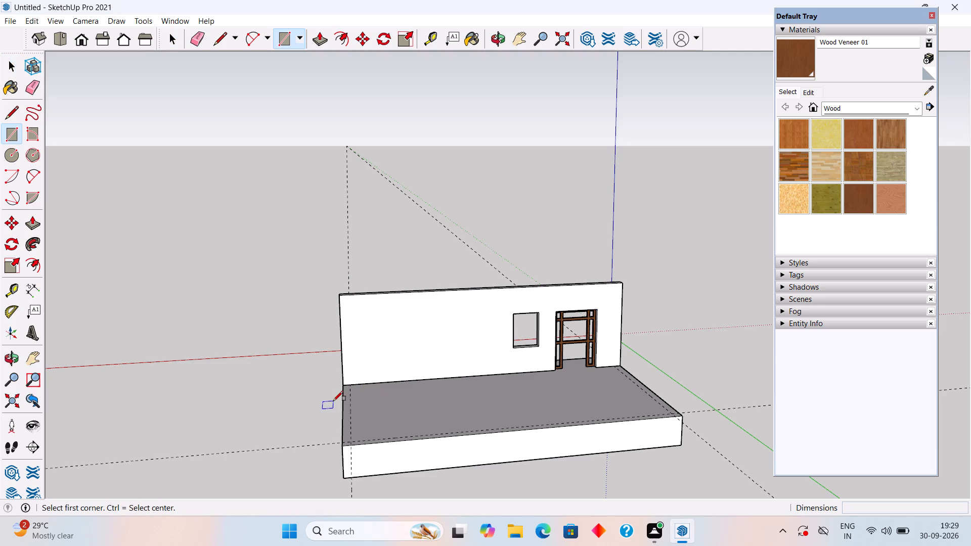
pyautogui.scroll(6, 348, 381)
pyautogui.click(340, 388)
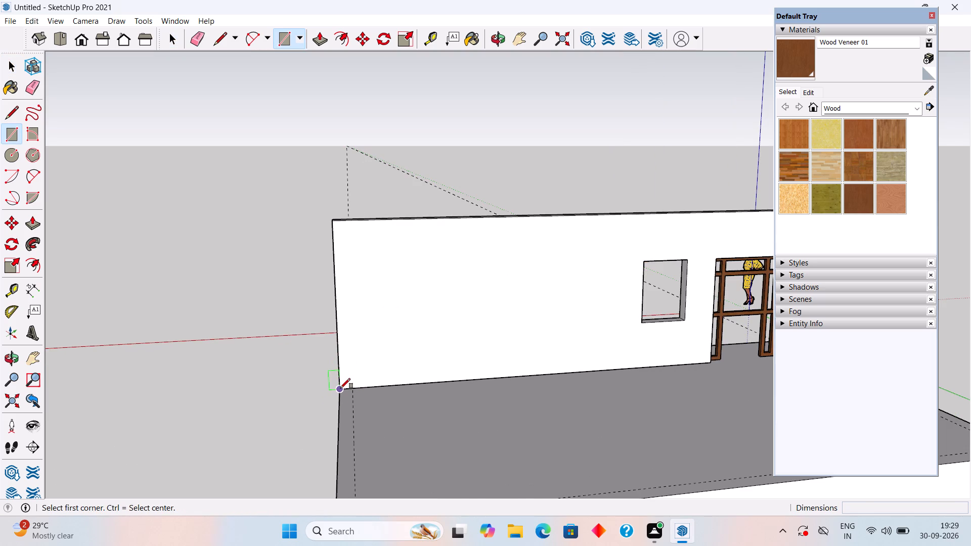
pyautogui.scroll(-9, 342, 391)
pyautogui.scroll(5, 347, 432)
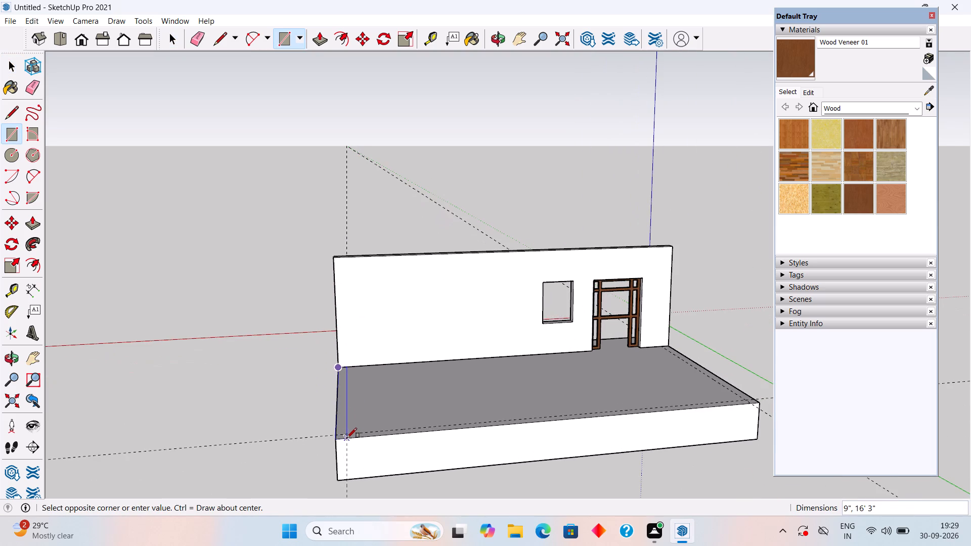
pyautogui.click(346, 434)
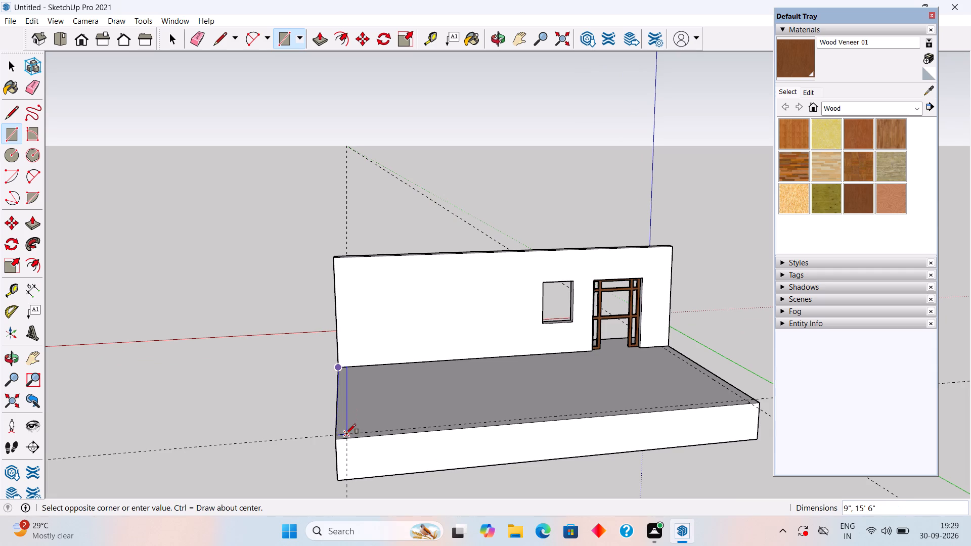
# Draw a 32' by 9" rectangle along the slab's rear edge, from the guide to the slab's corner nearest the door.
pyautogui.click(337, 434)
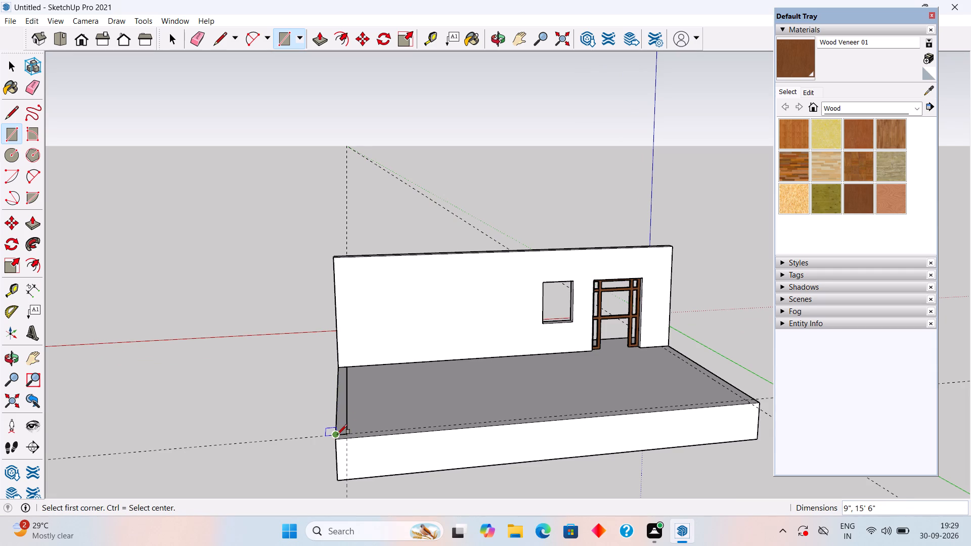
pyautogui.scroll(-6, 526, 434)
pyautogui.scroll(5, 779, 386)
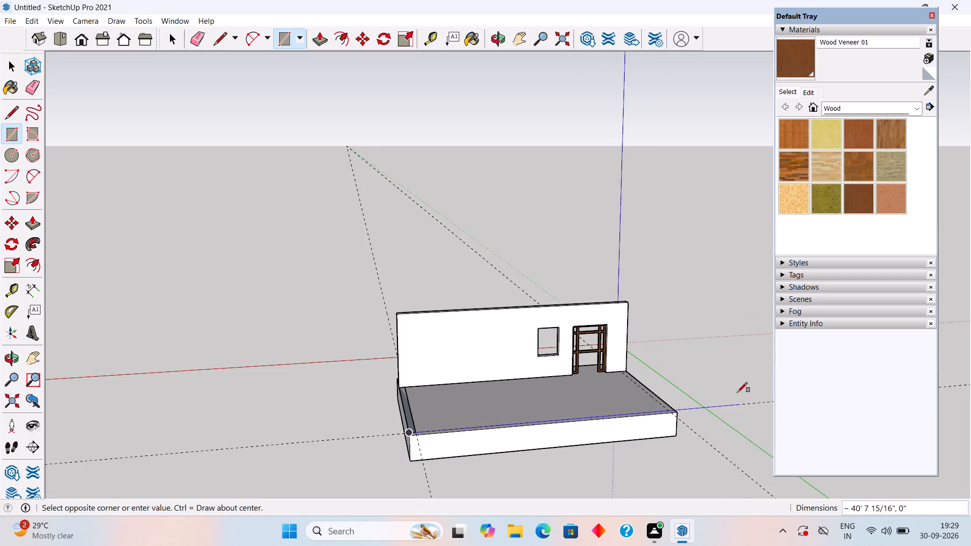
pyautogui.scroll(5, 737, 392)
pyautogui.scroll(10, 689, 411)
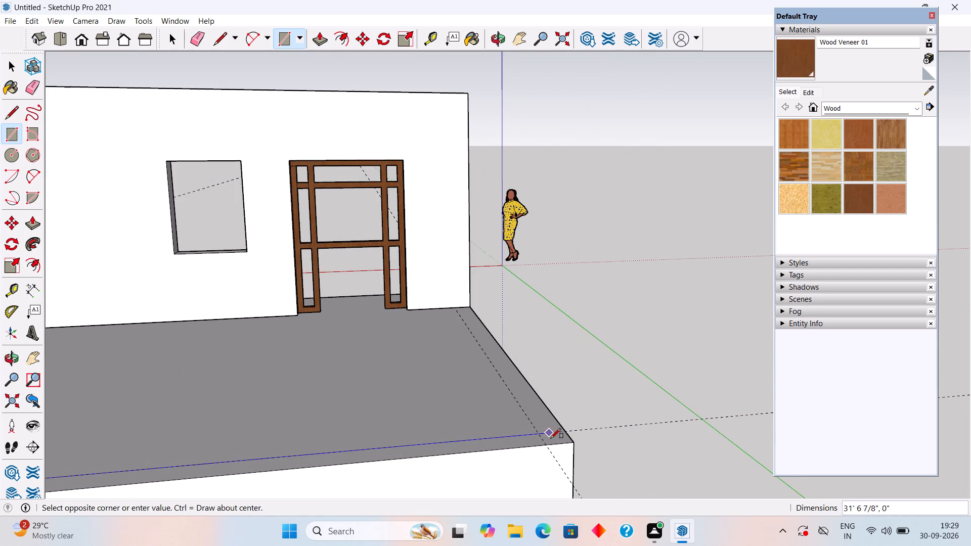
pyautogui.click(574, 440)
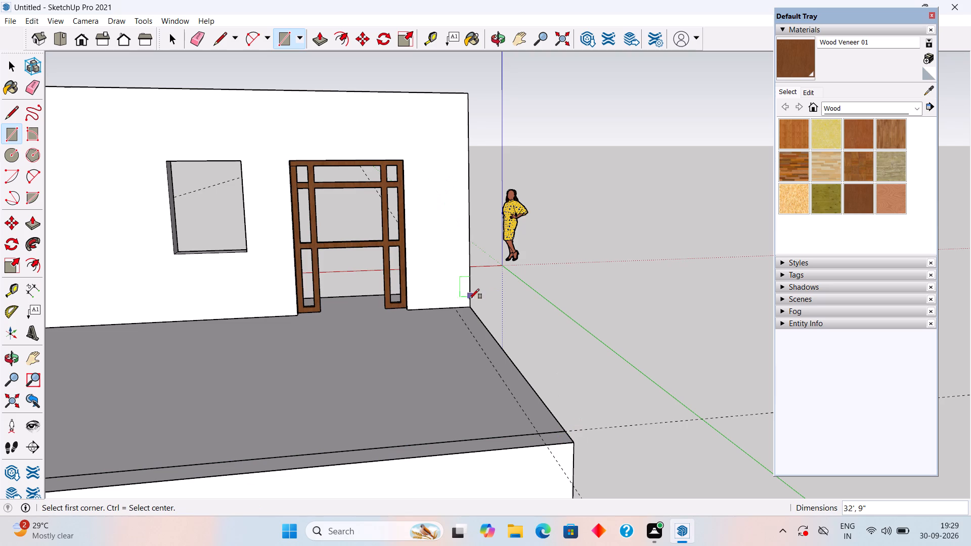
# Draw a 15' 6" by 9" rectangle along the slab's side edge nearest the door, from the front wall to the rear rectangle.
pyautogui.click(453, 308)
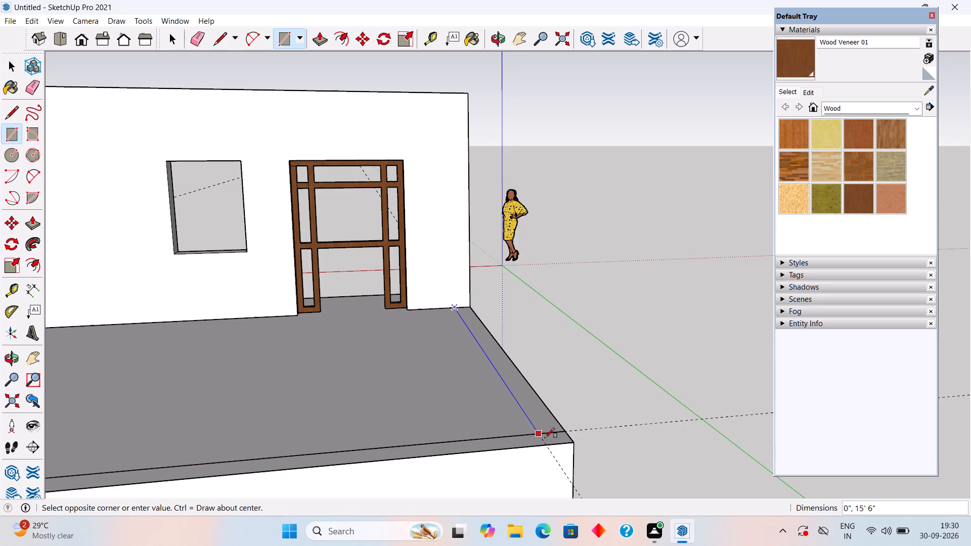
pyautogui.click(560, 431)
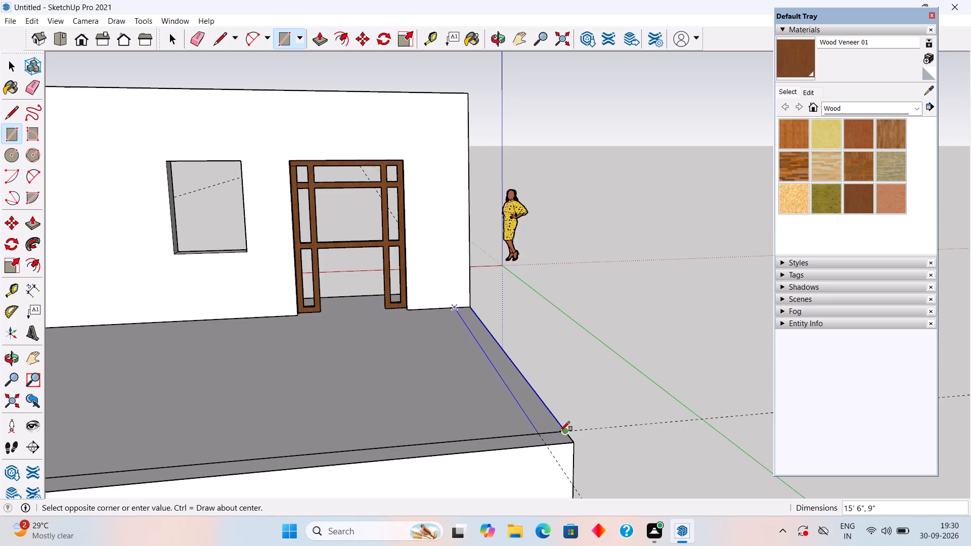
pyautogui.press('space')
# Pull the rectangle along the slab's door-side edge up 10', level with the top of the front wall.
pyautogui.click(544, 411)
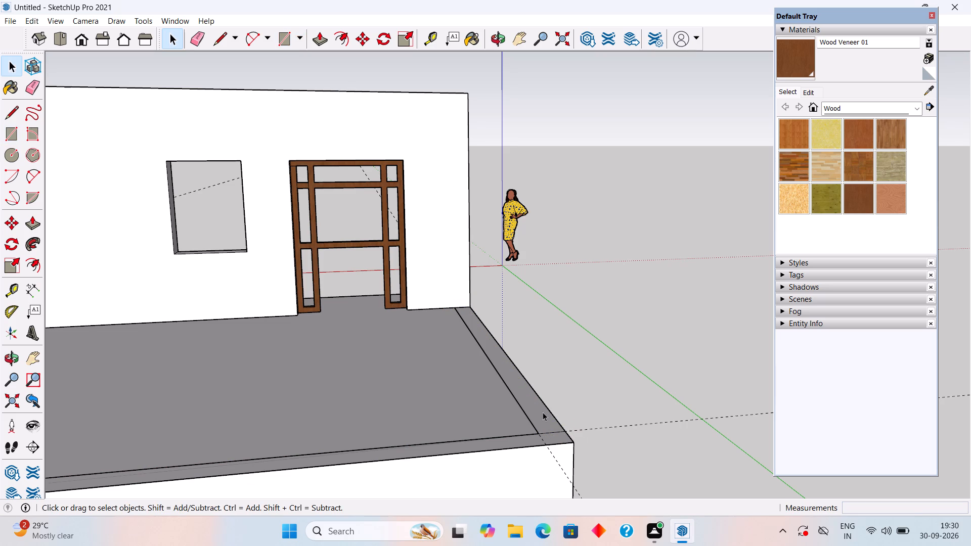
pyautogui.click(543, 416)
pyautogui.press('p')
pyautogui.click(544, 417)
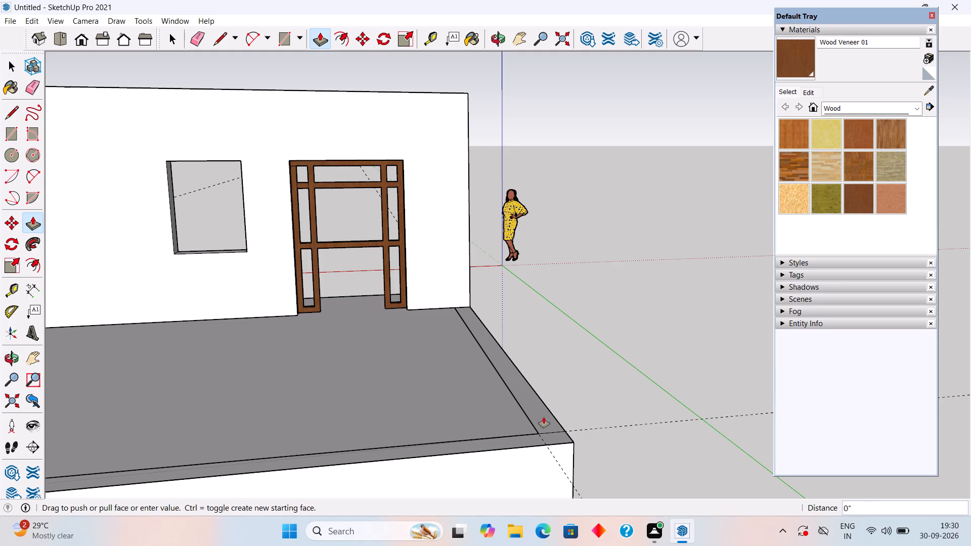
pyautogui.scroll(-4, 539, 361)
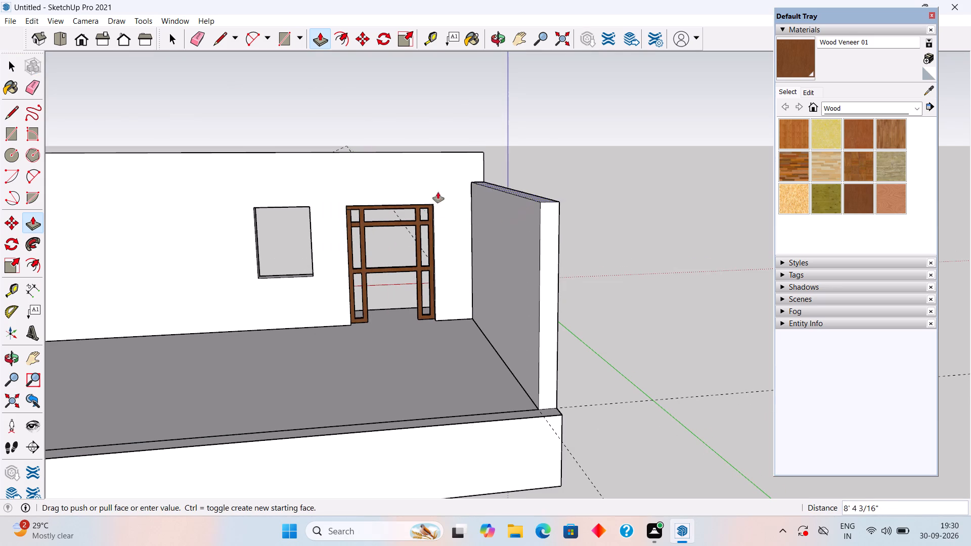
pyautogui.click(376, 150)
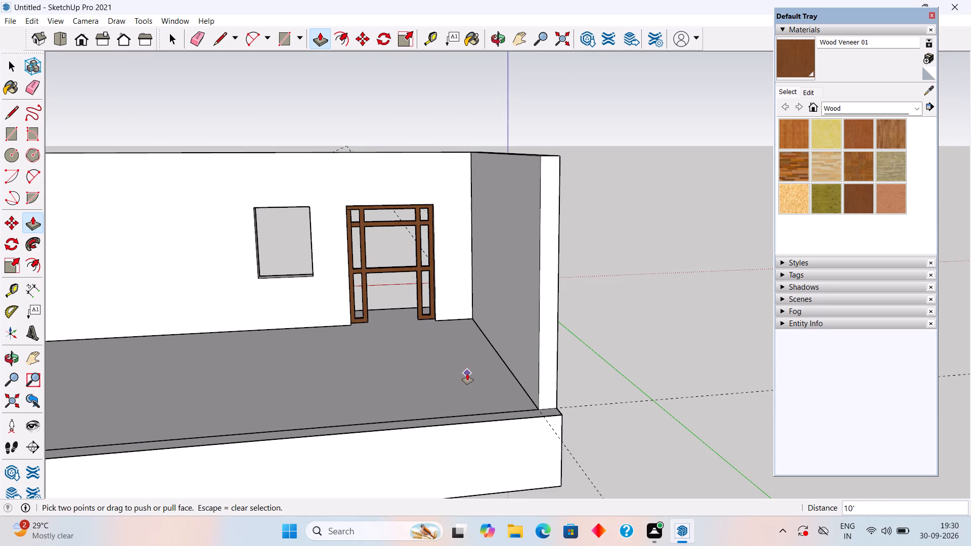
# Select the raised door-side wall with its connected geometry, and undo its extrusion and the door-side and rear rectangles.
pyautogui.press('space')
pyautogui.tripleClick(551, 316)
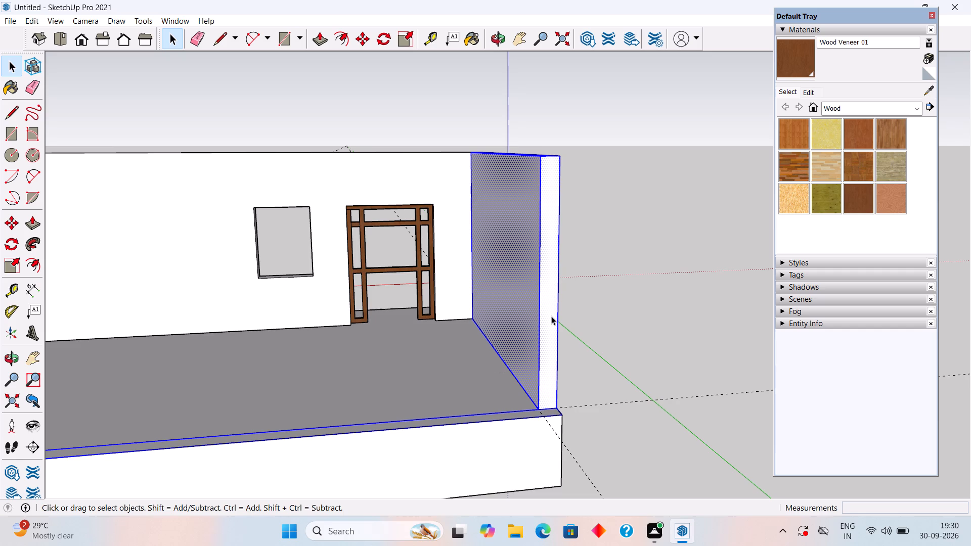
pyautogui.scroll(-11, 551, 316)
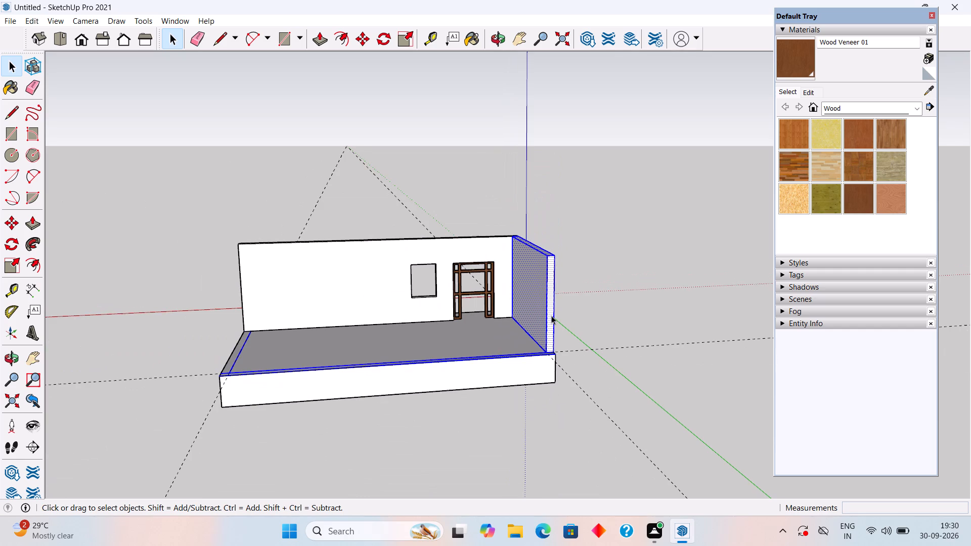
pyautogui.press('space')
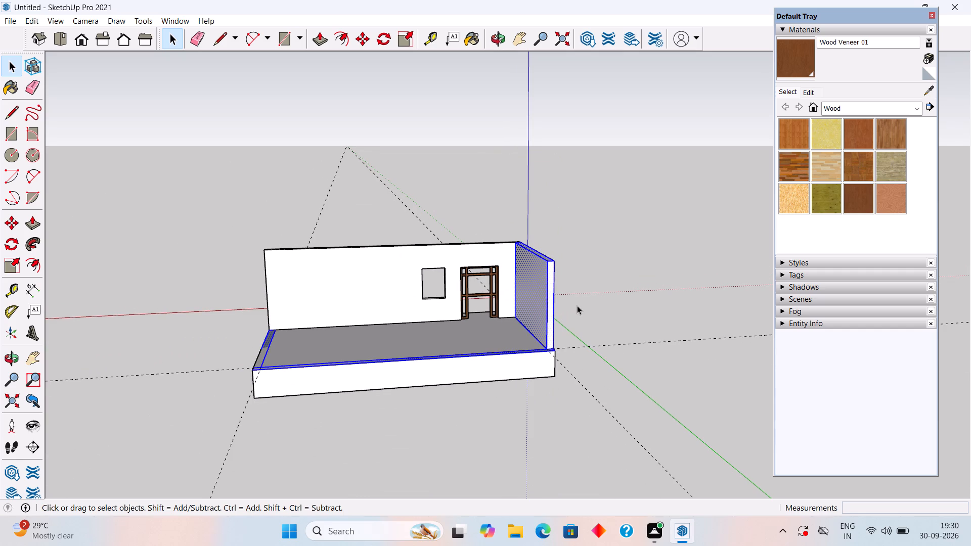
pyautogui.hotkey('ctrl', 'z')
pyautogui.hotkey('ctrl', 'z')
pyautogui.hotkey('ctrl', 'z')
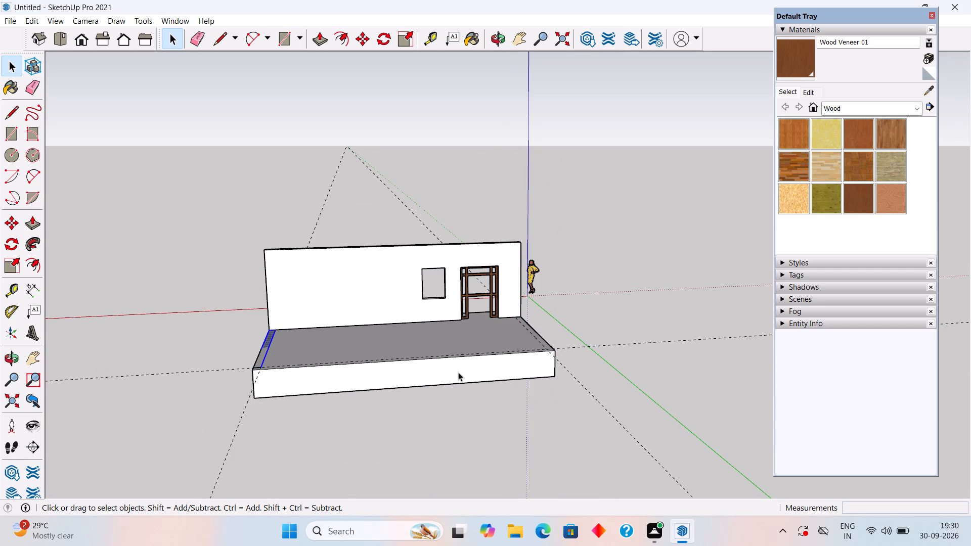
# Pull the rectangle along the slab's side edge farthest from the door up 10' to form the side wall.
pyautogui.moveTo(458, 373); pyautogui.dragTo(565, 394, button='middle')
pyautogui.scroll(5, 330, 434)
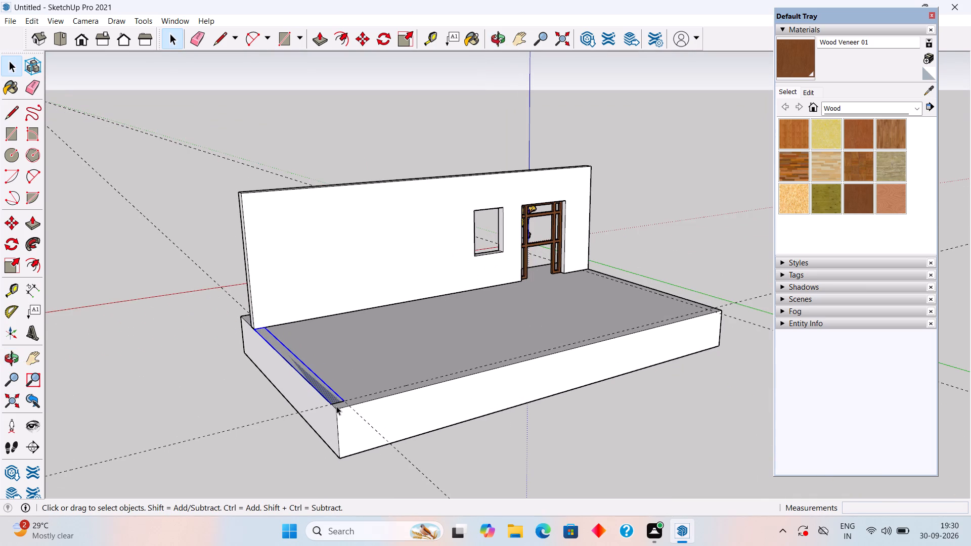
pyautogui.press('p')
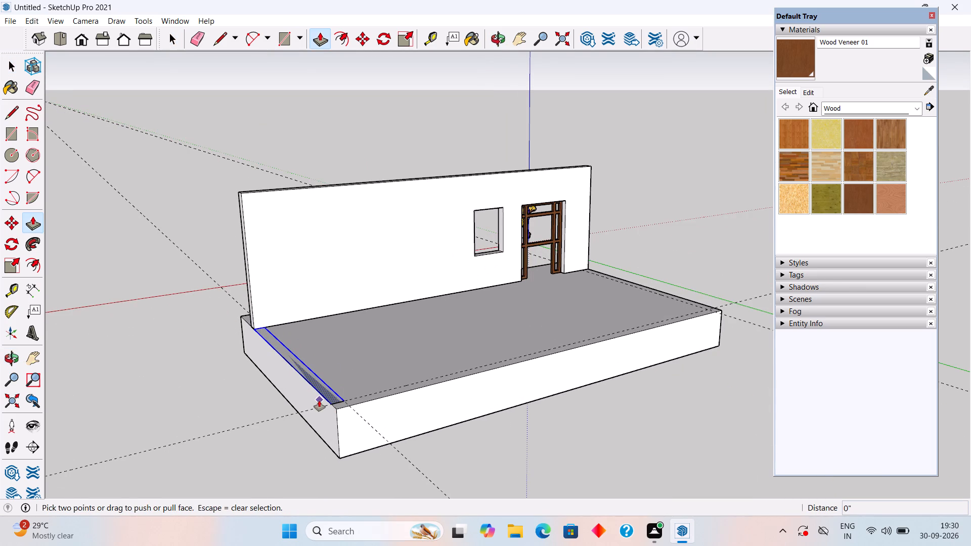
pyautogui.scroll(7, 321, 382)
pyautogui.click(321, 388)
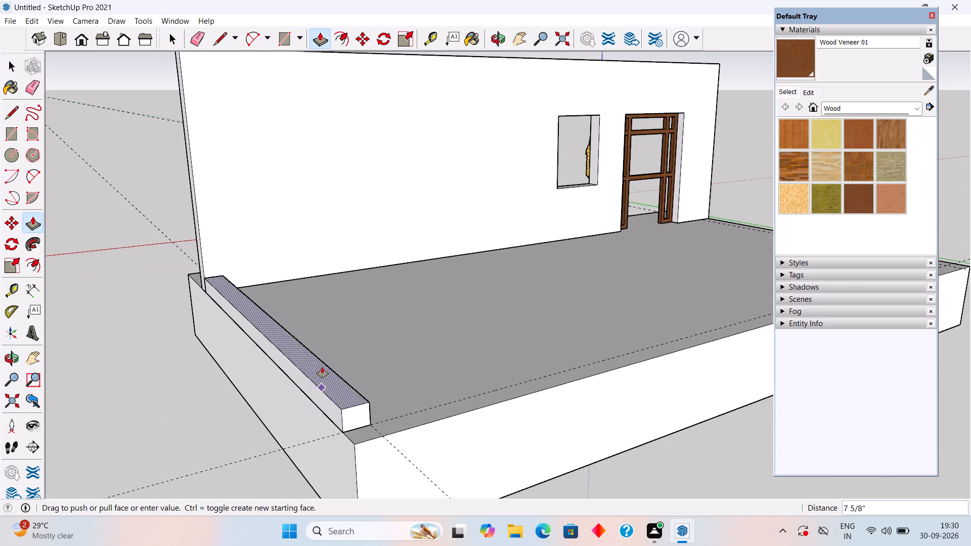
pyautogui.scroll(-4, 307, 231)
pyautogui.write("10'")
pyautogui.press('Return')
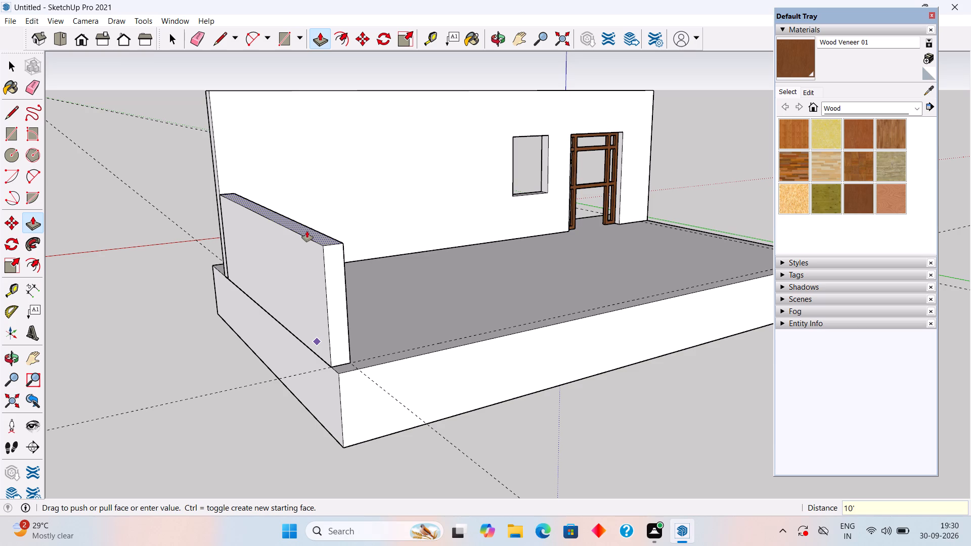
# Group all connected geometry of the side wall farthest from the door.
pyautogui.press('space')
pyautogui.tripleClick(307, 231)
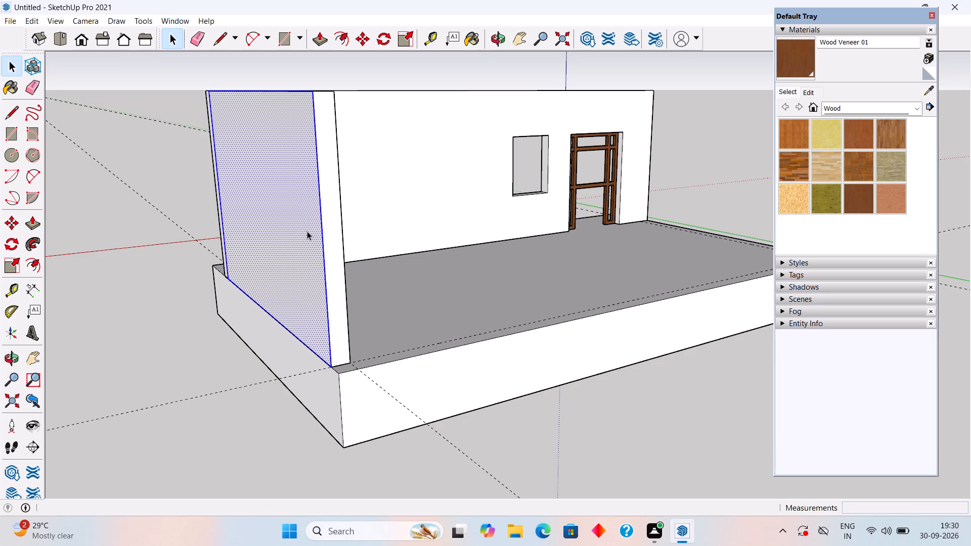
pyautogui.rightClick(307, 231)
pyautogui.click(344, 331)
# Draw a 32' by 9" rectangle along the slab's rear edge, from the grouped side wall's outer corner to the opposite slab corner.
pyautogui.moveTo(362, 347); pyautogui.dragTo(275, 392, button='middle')
pyautogui.scroll(-5, 275, 392)
pyautogui.scroll(2, 273, 393)
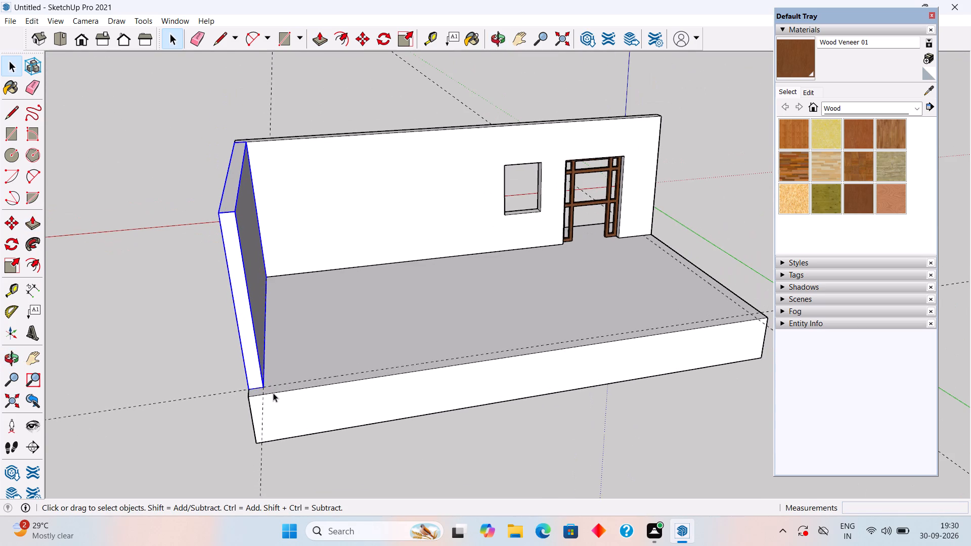
pyautogui.press('r')
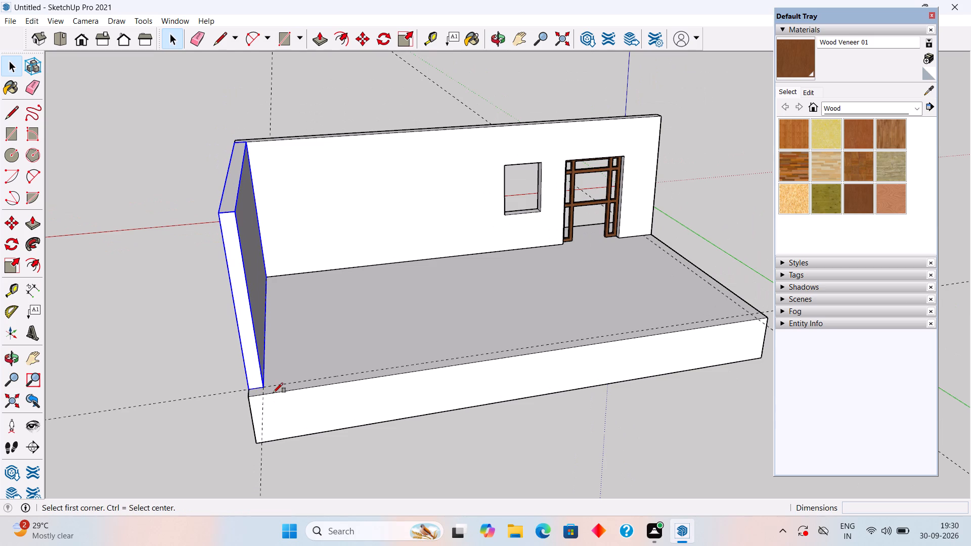
pyautogui.click(247, 388)
pyautogui.scroll(-1, 442, 358)
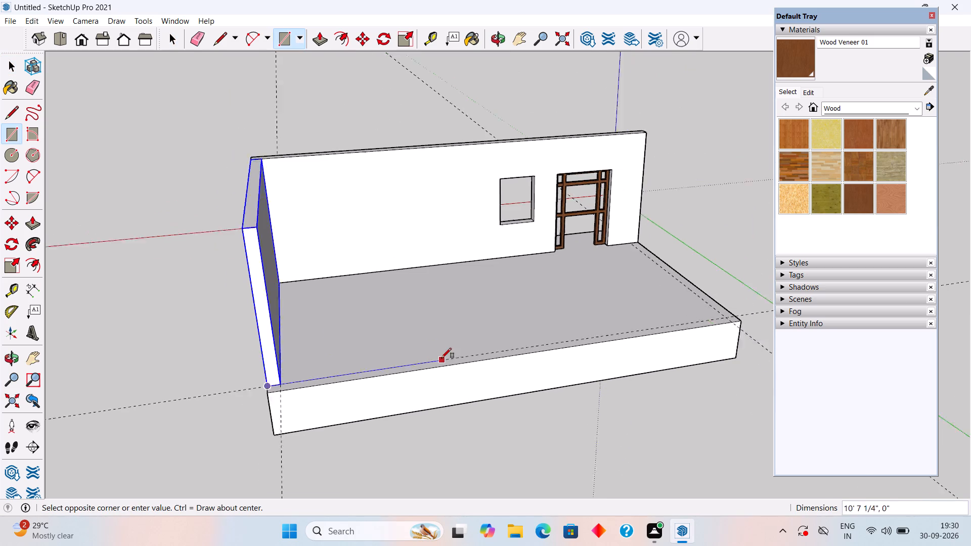
pyautogui.scroll(-6, 442, 358)
pyautogui.scroll(7, 625, 338)
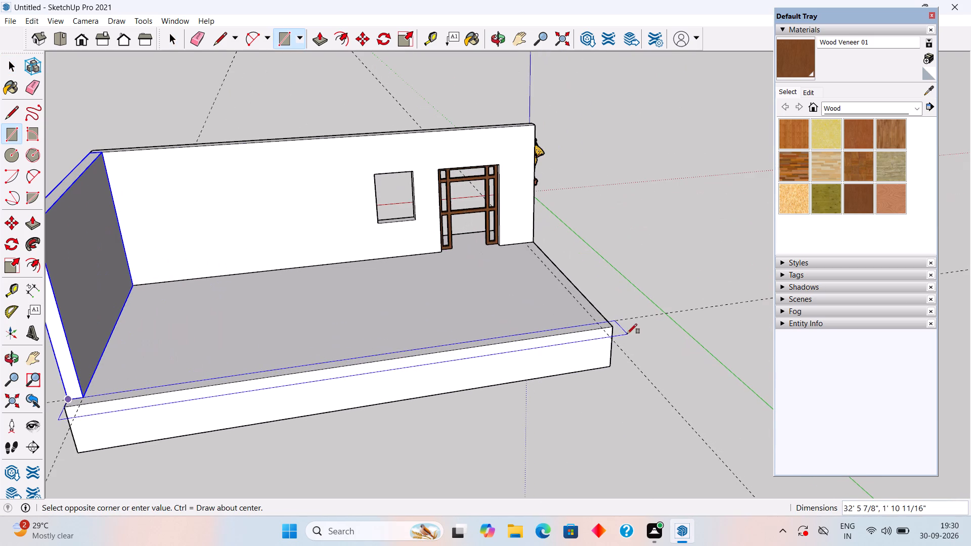
pyautogui.scroll(8, 616, 329)
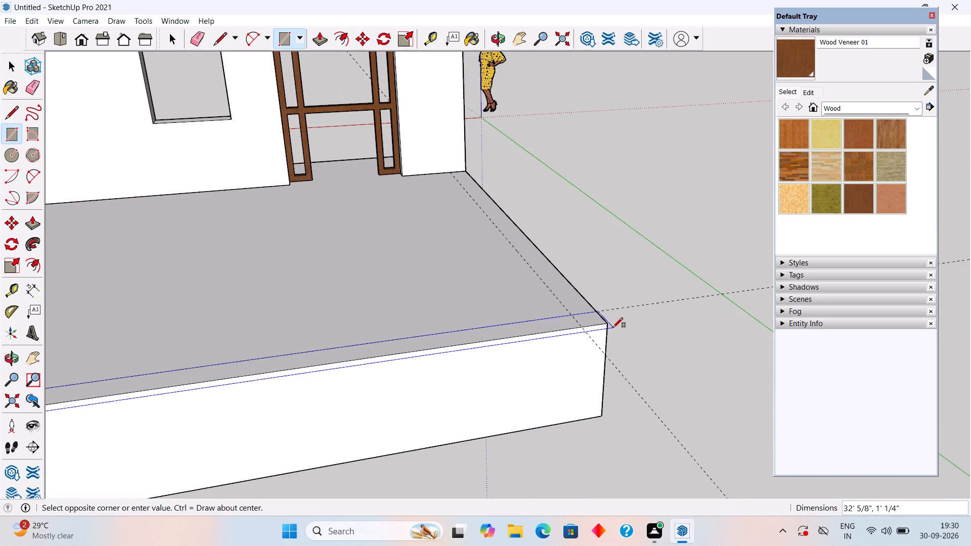
pyautogui.click(610, 327)
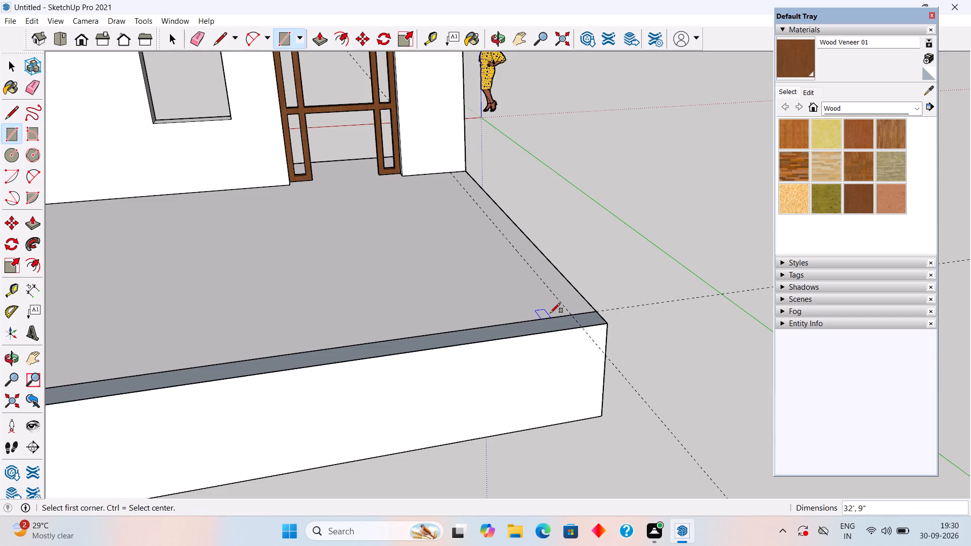
pyautogui.press('space')
# Pull the rectangle along the slab's rear edge up 10' to form the rear wall.
pyautogui.press('p')
pyautogui.click(558, 318)
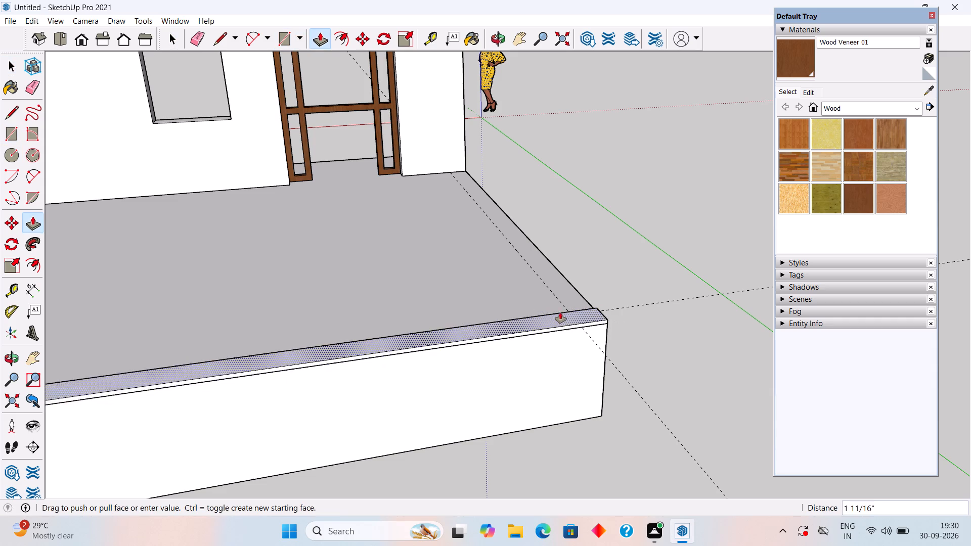
pyautogui.write("10'")
pyautogui.press('Return')
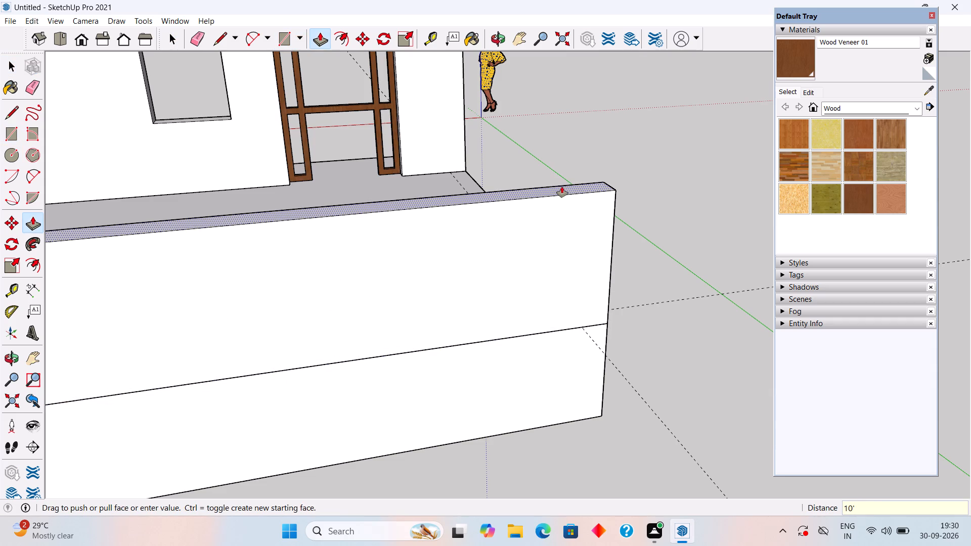
# Group all connected geometry of the rear wall.
pyautogui.press('space')
pyautogui.tripleClick(562, 187)
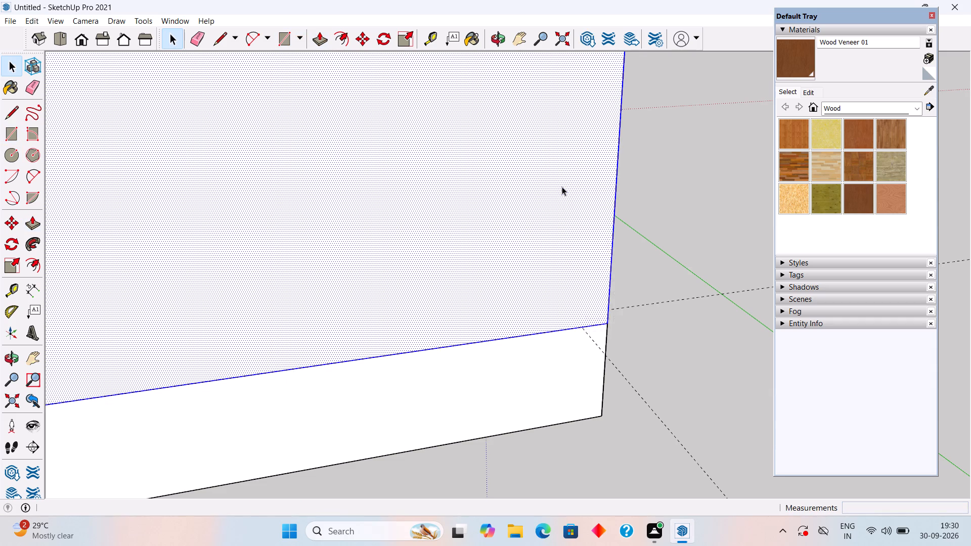
pyautogui.rightClick(562, 187)
pyautogui.click(595, 286)
# Draw a 9" by 15' 6" rectangle on the slab's door-side end, between the inner faces of the rear and front walls.
pyautogui.scroll(-14, 595, 286)
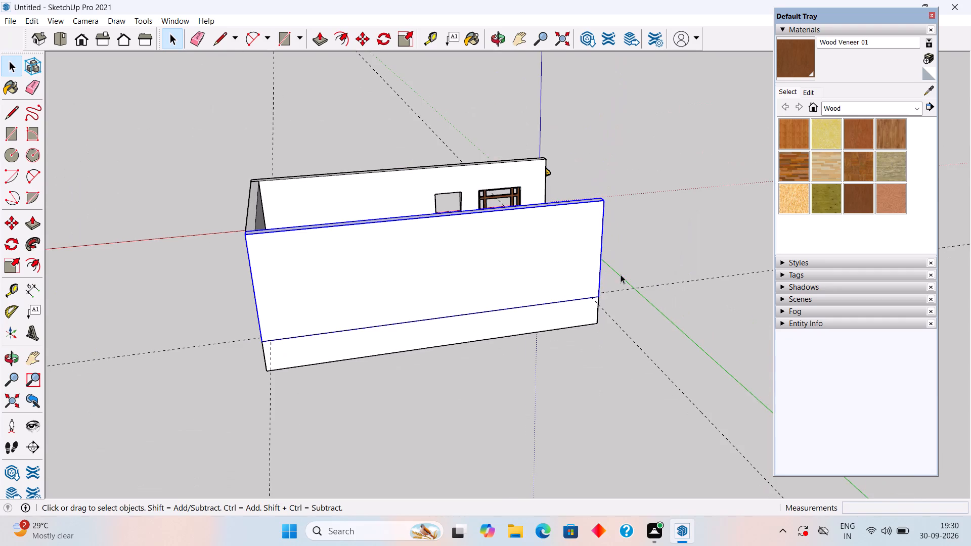
pyautogui.moveTo(574, 294); pyautogui.dragTo(125, 372, button='middle')
pyautogui.scroll(4, 394, 354)
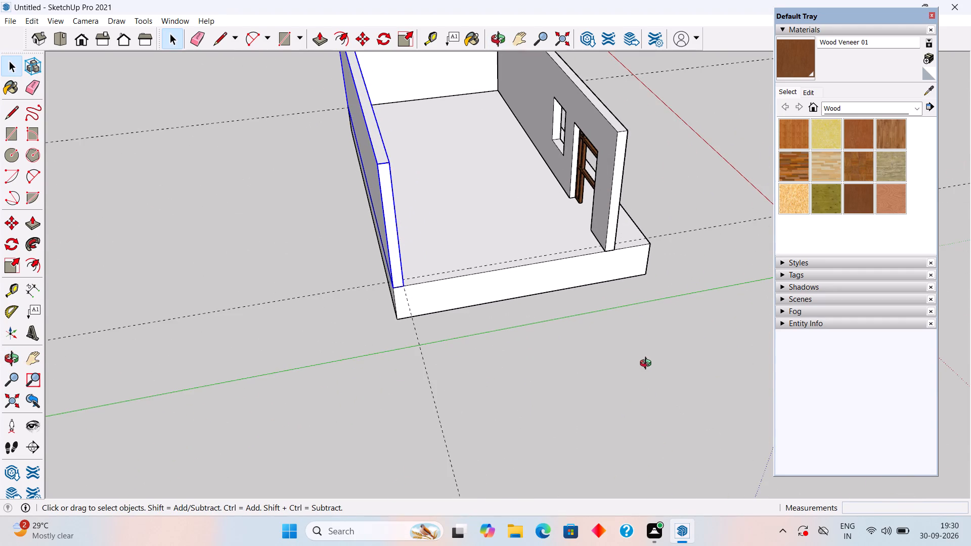
pyautogui.moveTo(649, 368); pyautogui.dragTo(632, 312, button='middle')
pyautogui.scroll(5, 616, 295)
pyautogui.click(502, 329)
pyautogui.scroll(2, 151, 90)
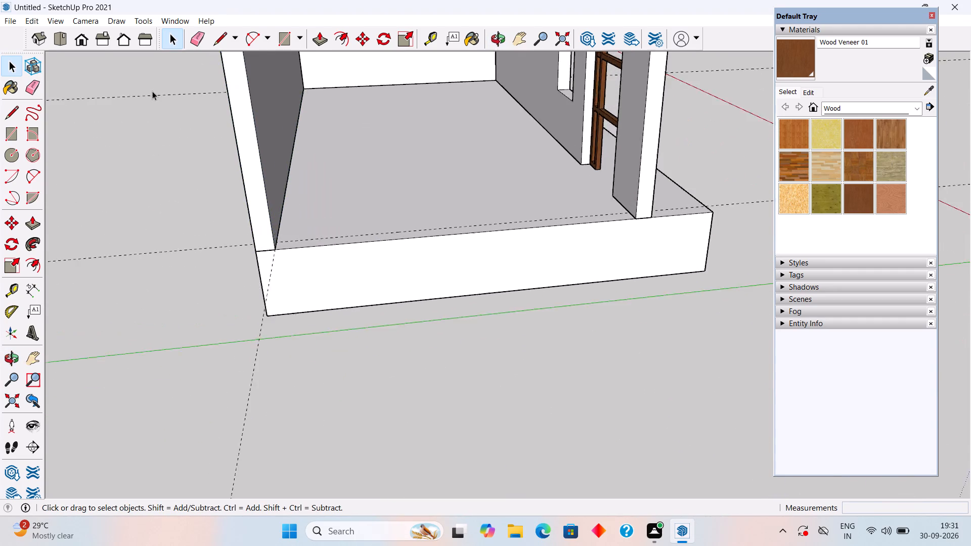
pyautogui.scroll(4, 152, 91)
pyautogui.press('r')
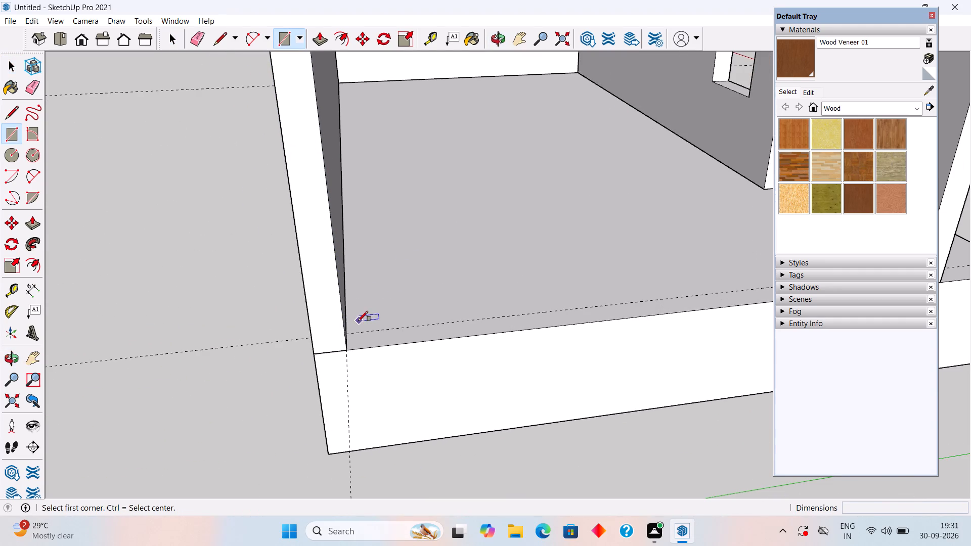
pyautogui.scroll(12, 350, 333)
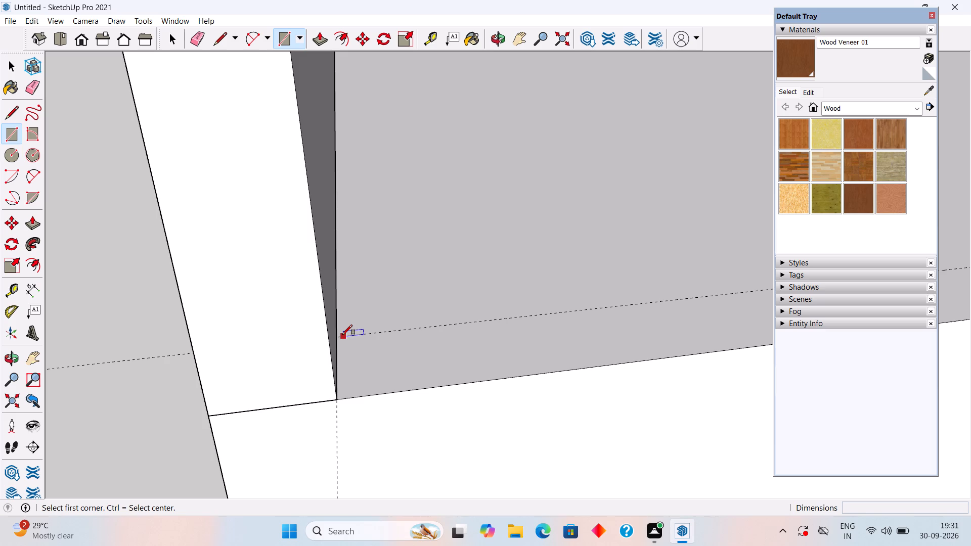
pyautogui.click(336, 336)
pyautogui.scroll(-17, 336, 336)
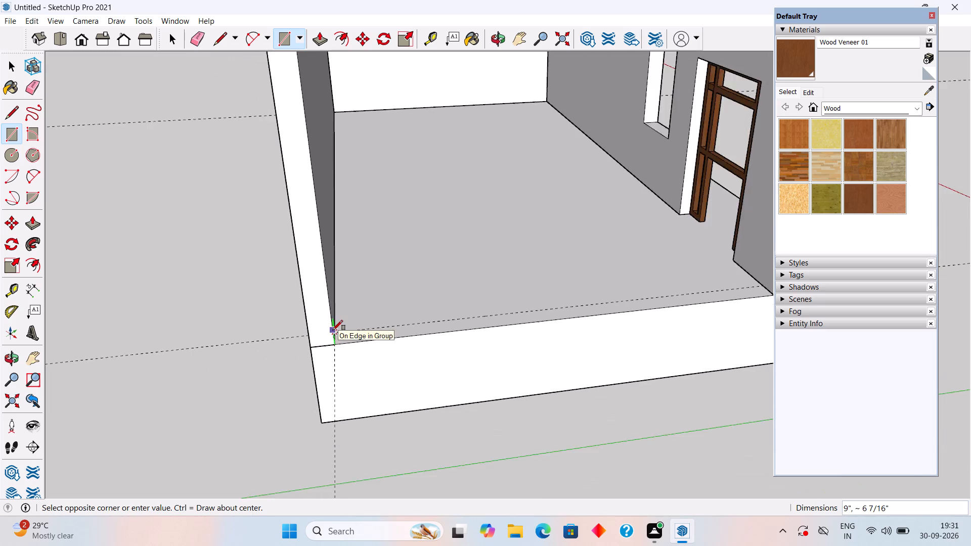
pyautogui.scroll(-4, 333, 330)
pyautogui.scroll(10, 620, 319)
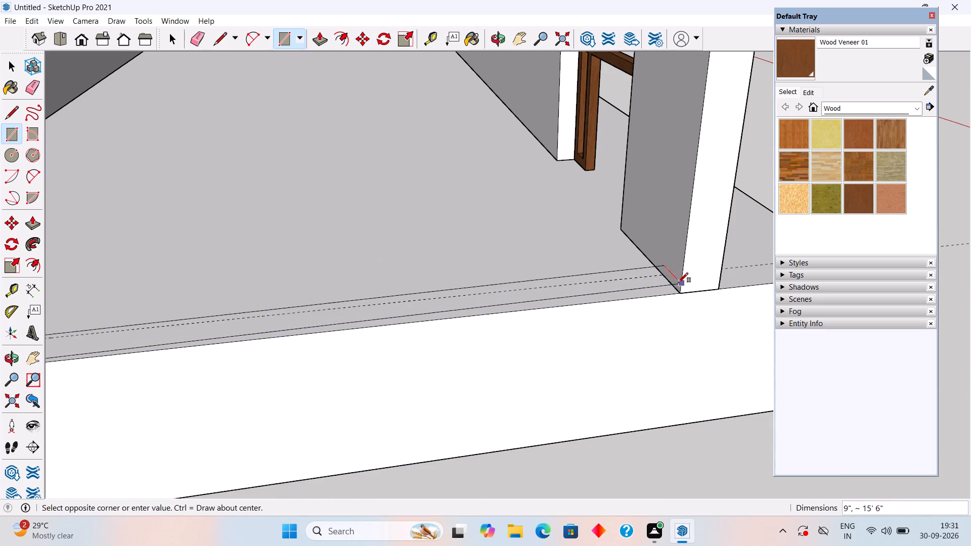
pyautogui.click(680, 294)
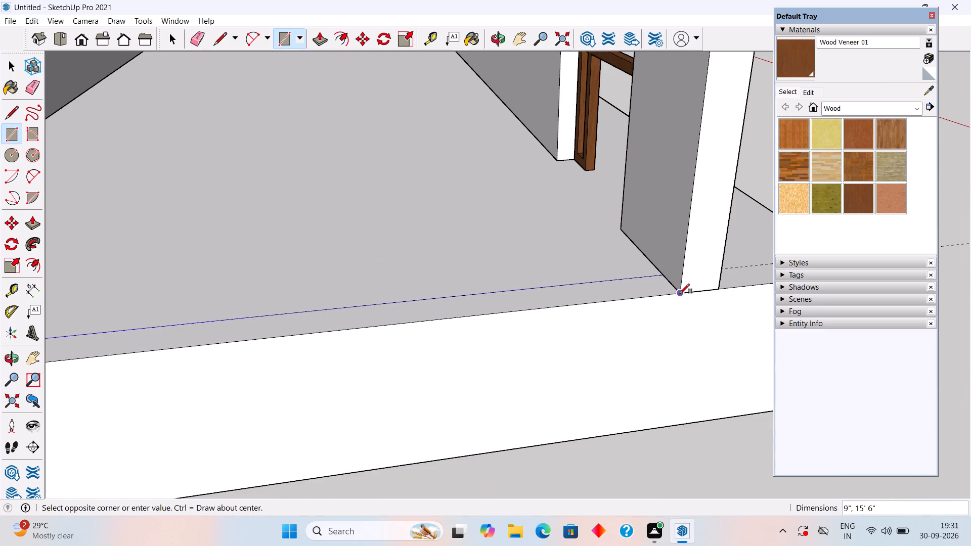
pyautogui.press('space')
# Pull the rectangle at the slab's door-side end up 10' to form the second side wall.
pyautogui.write('p')
pyautogui.click(664, 282)
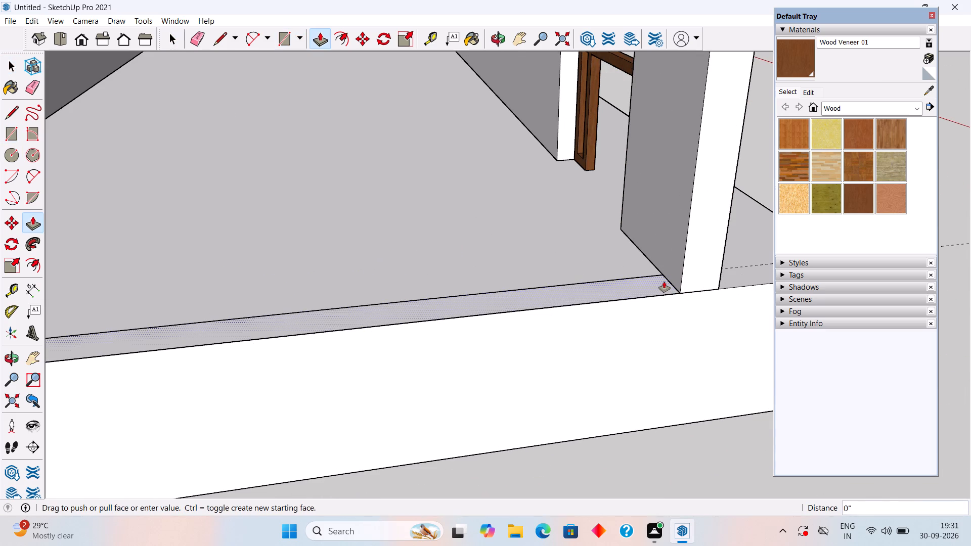
pyautogui.write("10'")
pyautogui.press('Return')
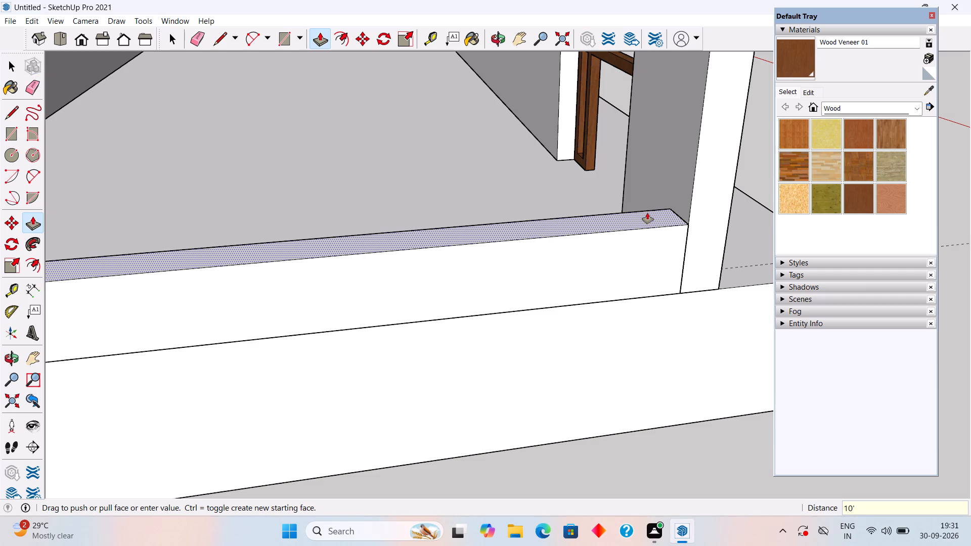
# Group all connected geometry of the side wall nearest the door.
pyautogui.press('space')
pyautogui.tripleClick(647, 213)
pyautogui.rightClick(647, 213)
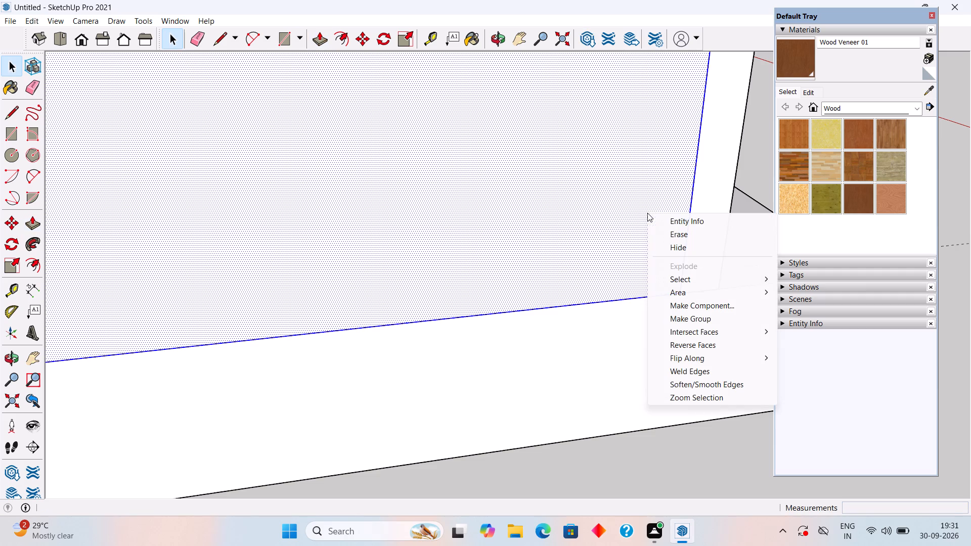
pyautogui.click(680, 318)
pyautogui.scroll(-16, 680, 318)
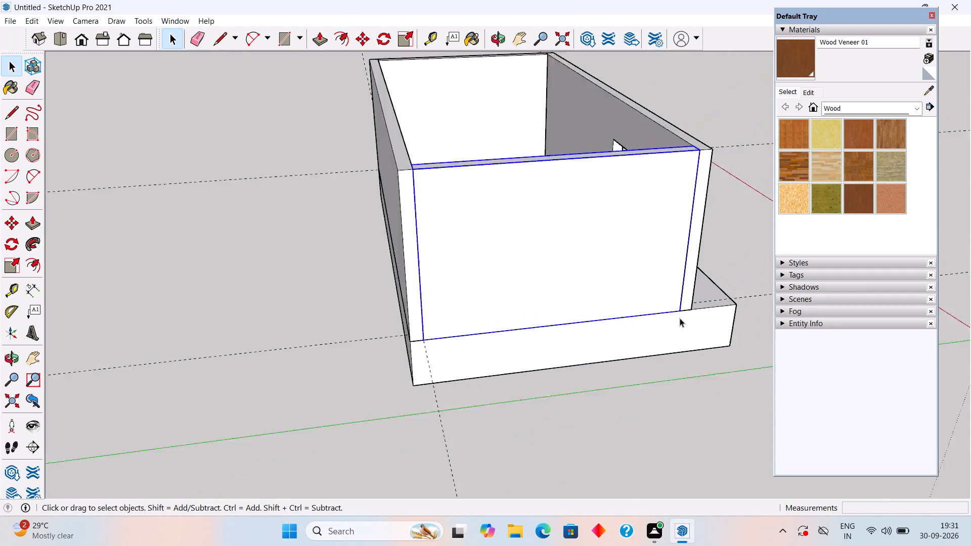
pyautogui.moveTo(601, 278); pyautogui.dragTo(783, 379, button='middle')
pyautogui.click(730, 374)
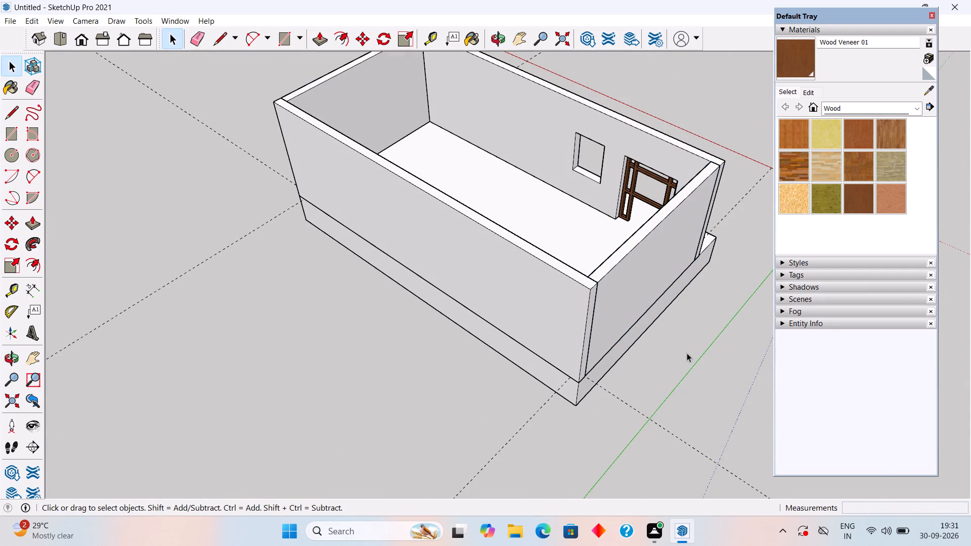
# Measure the distance from the front wall's door-side end to the near edge of the window opening.
pyautogui.scroll(-2, 687, 353)
pyautogui.moveTo(542, 326); pyautogui.dragTo(700, 269, button='middle')
pyautogui.scroll(-1, 680, 256)
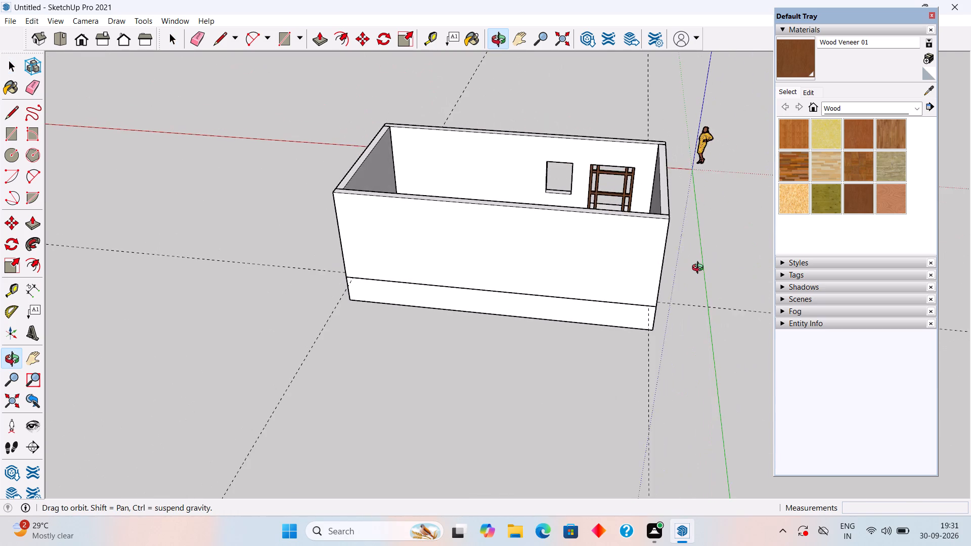
pyautogui.moveTo(700, 269); pyautogui.dragTo(96, 265, button='middle')
pyautogui.moveTo(598, 358); pyautogui.dragTo(370, 308, button='middle')
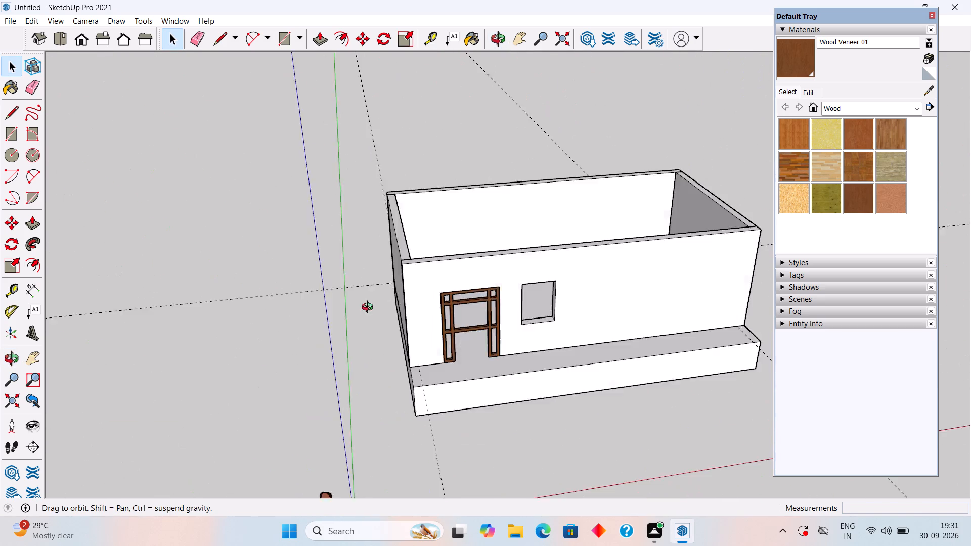
pyautogui.moveTo(370, 308); pyautogui.dragTo(350, 289, button='middle')
pyautogui.scroll(3, 373, 281)
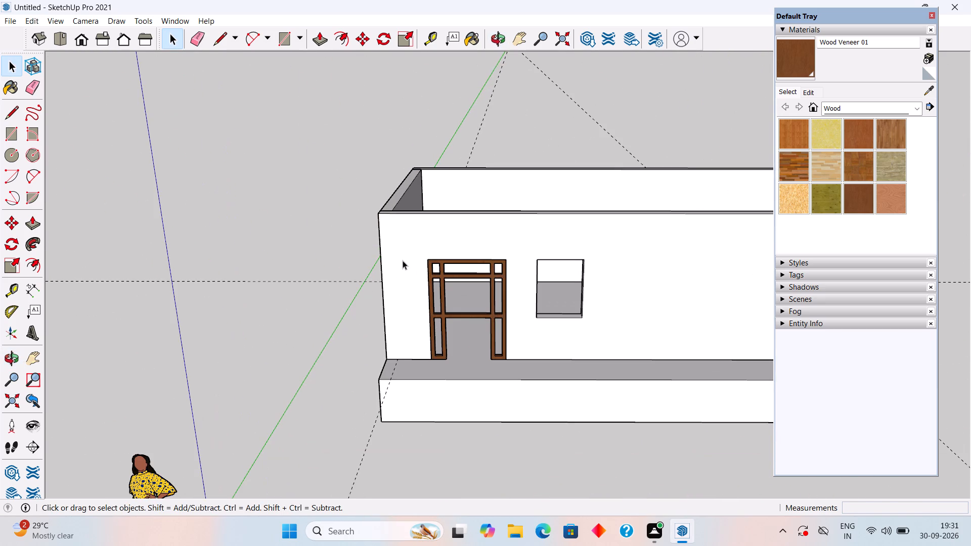
pyautogui.press('t')
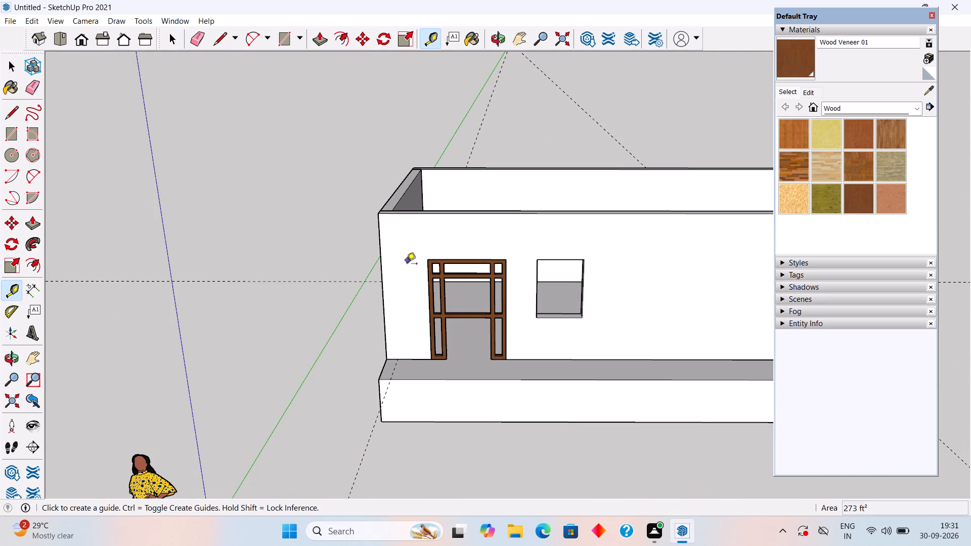
pyautogui.click(383, 298)
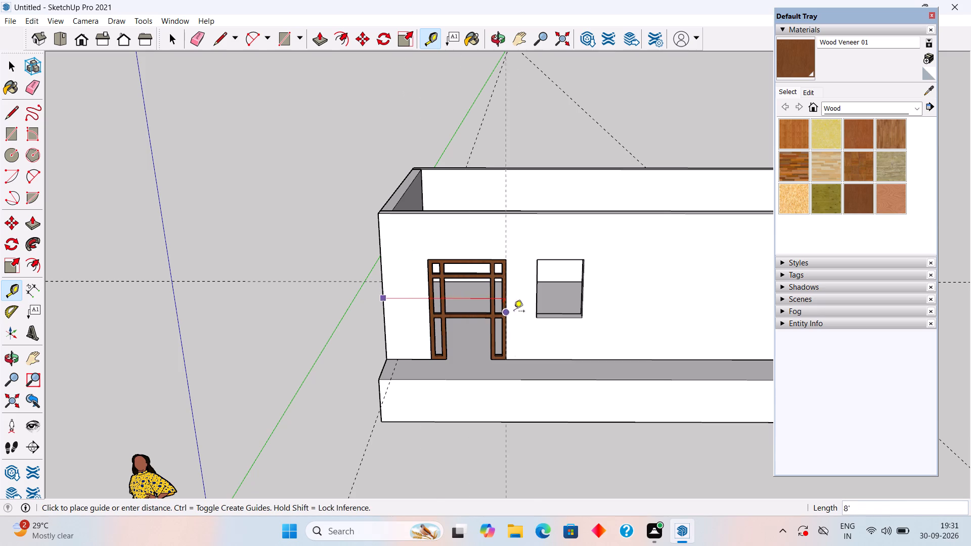
pyautogui.press('space')
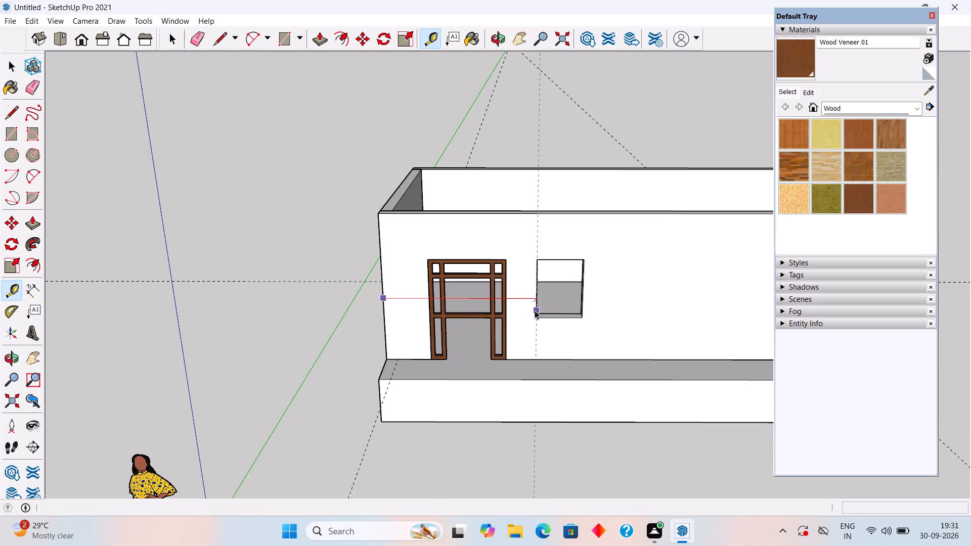
# Open the rear wall group for editing, viewing its outer face.
pyautogui.scroll(-1, 526, 312)
pyautogui.moveTo(526, 312); pyautogui.dragTo(705, 274, button='middle')
pyautogui.moveTo(326, 381); pyautogui.dragTo(664, 343, button='middle')
pyautogui.scroll(-1, 664, 343)
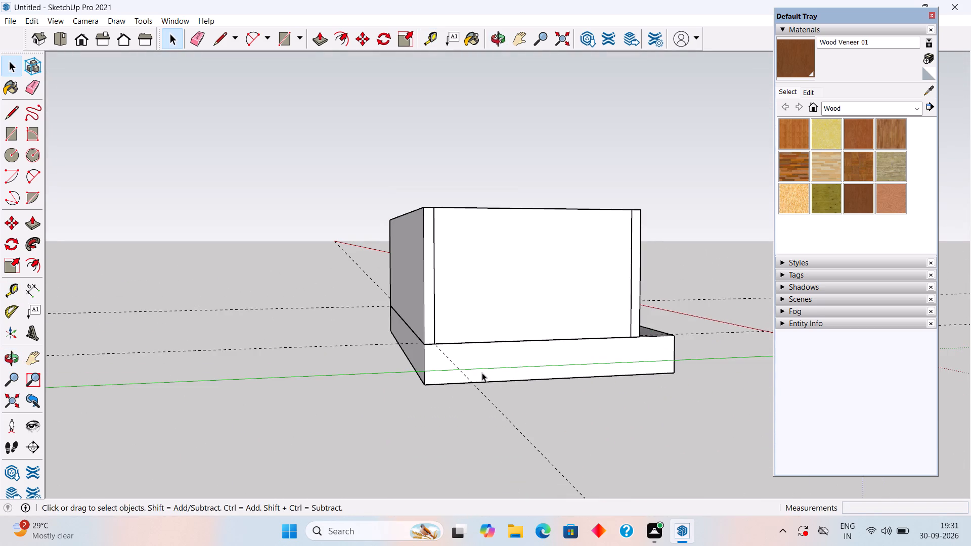
pyautogui.moveTo(517, 386); pyautogui.dragTo(970, 318, button='middle')
pyautogui.moveTo(635, 361); pyautogui.dragTo(615, 441, button='middle')
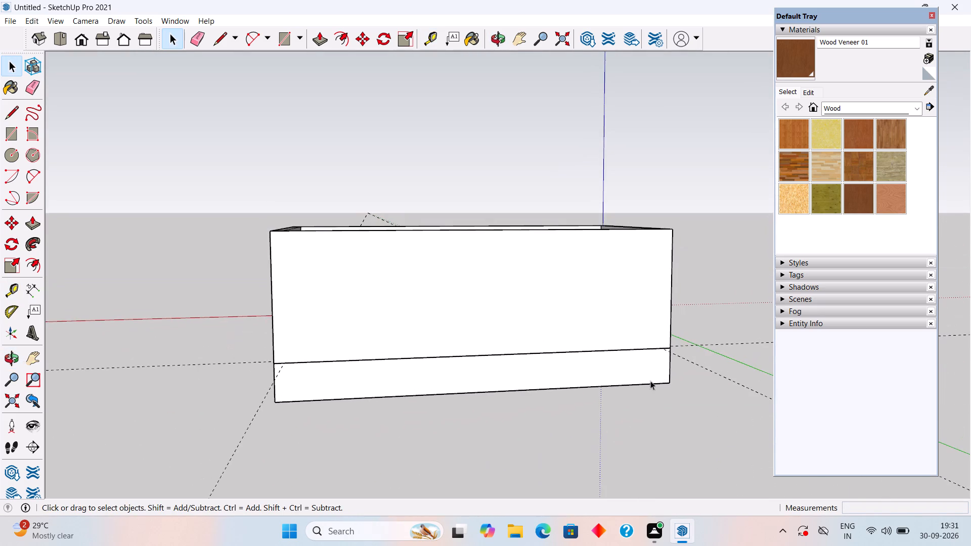
pyautogui.scroll(4, 678, 321)
pyautogui.press('t')
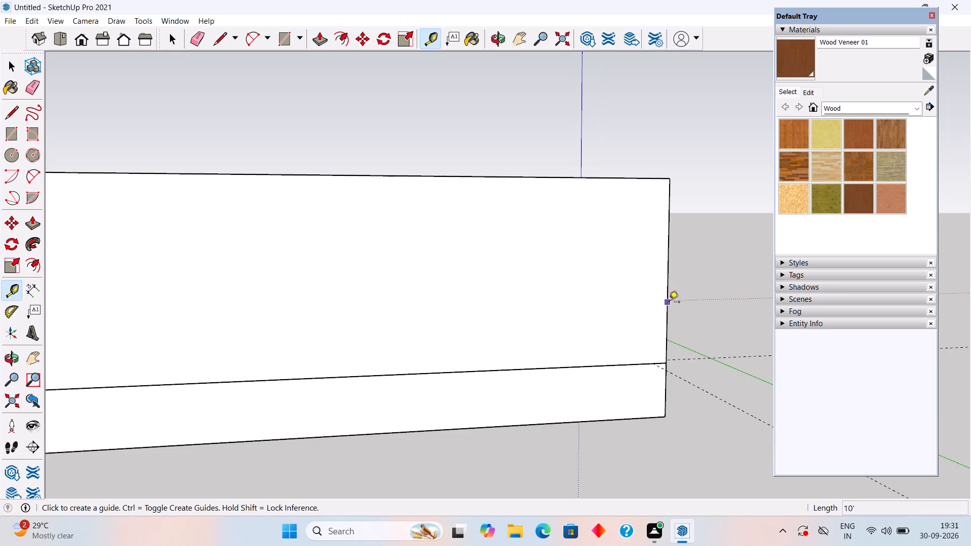
pyautogui.press('space')
pyautogui.doubleClick(614, 297)
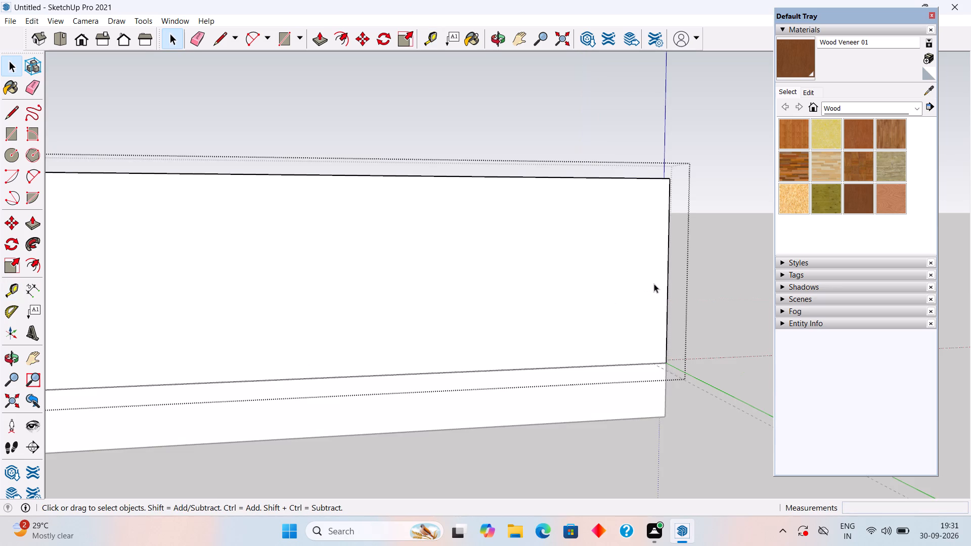
# Place vertical guides on the rear wall, one 10' from its door-side end edge and another 3' beyond it.
pyautogui.press('t')
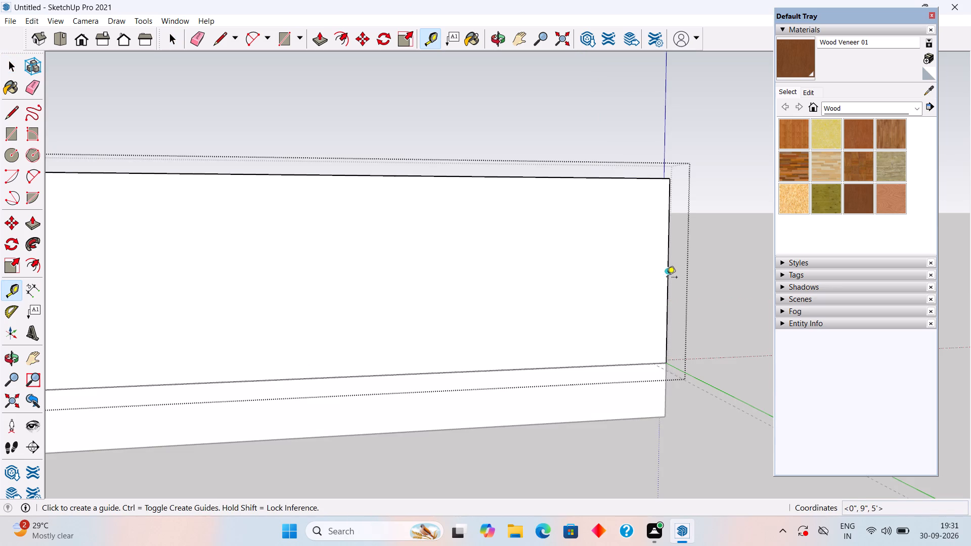
pyautogui.click(666, 297)
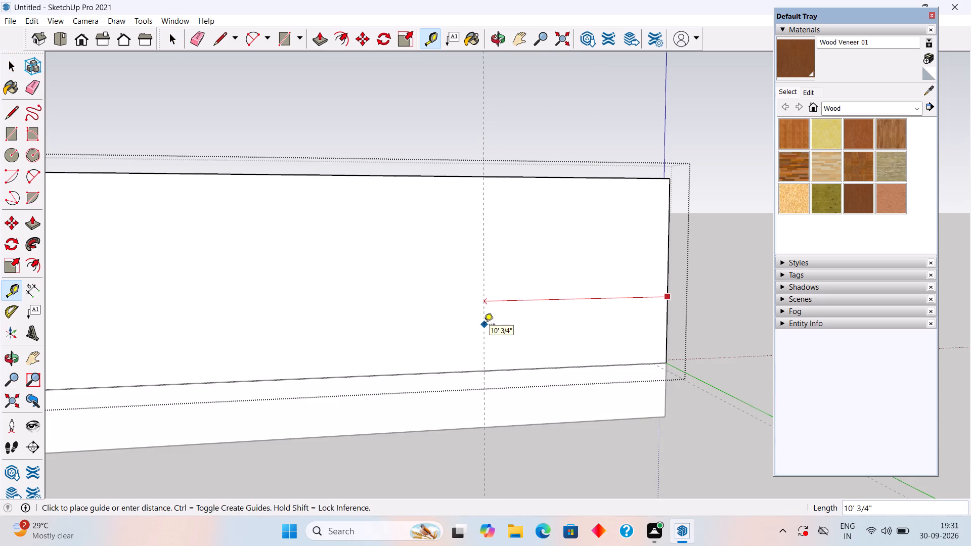
pyautogui.write("10'")
pyautogui.press('Return')
pyautogui.click(484, 325)
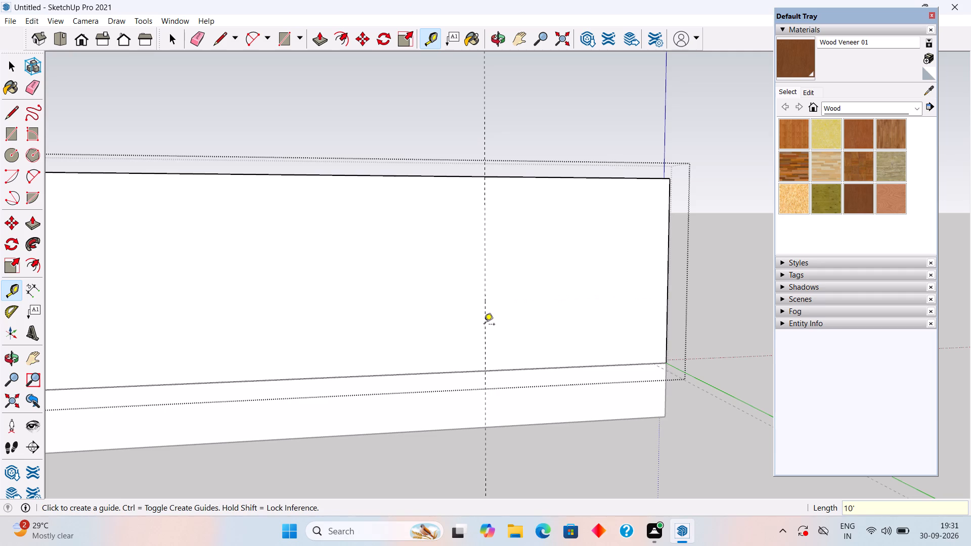
pyautogui.write("3'")
pyautogui.press('Return')
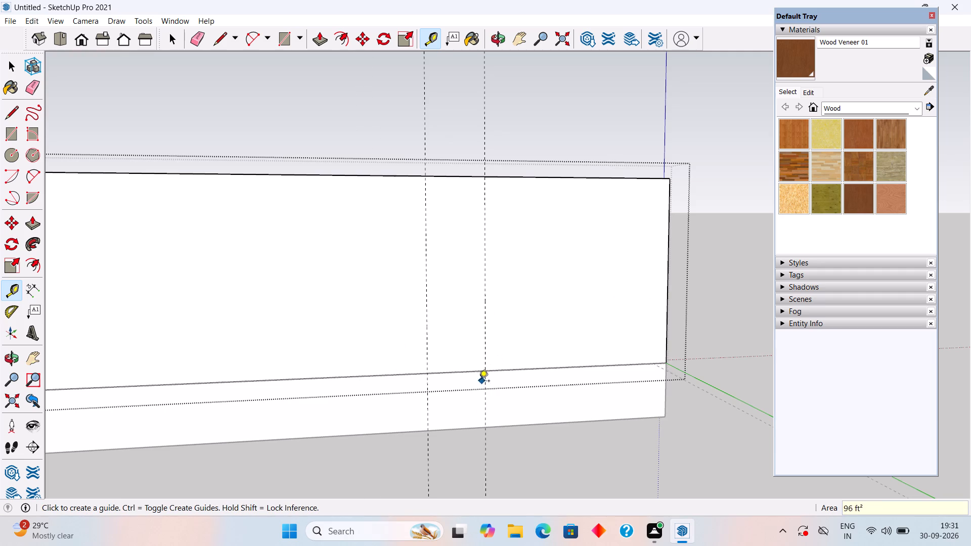
# Place horizontal guides on the rear wall, one 3' above its bottom edge and another 4' above that.
pyautogui.moveTo(473, 388); pyautogui.dragTo(440, 468, button='middle')
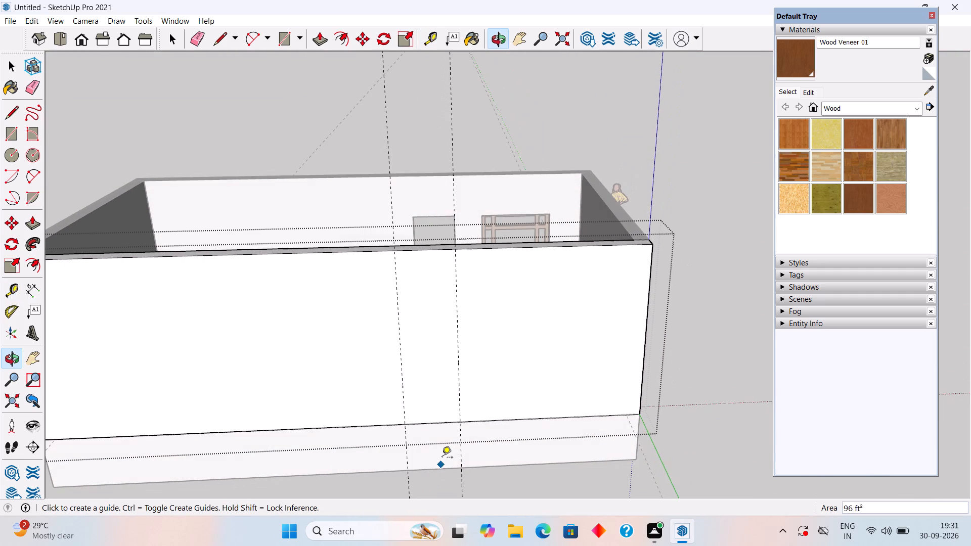
pyautogui.click(433, 423)
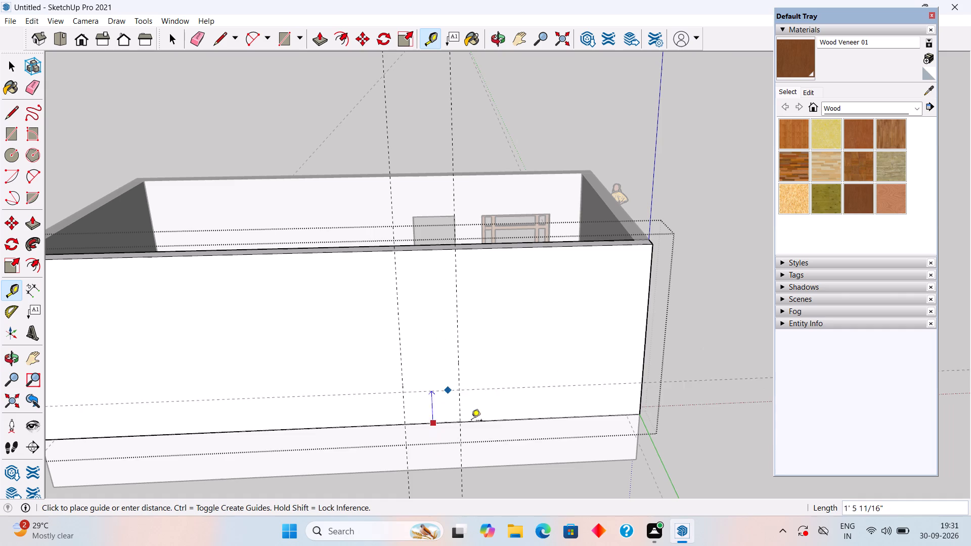
pyautogui.write("3'")
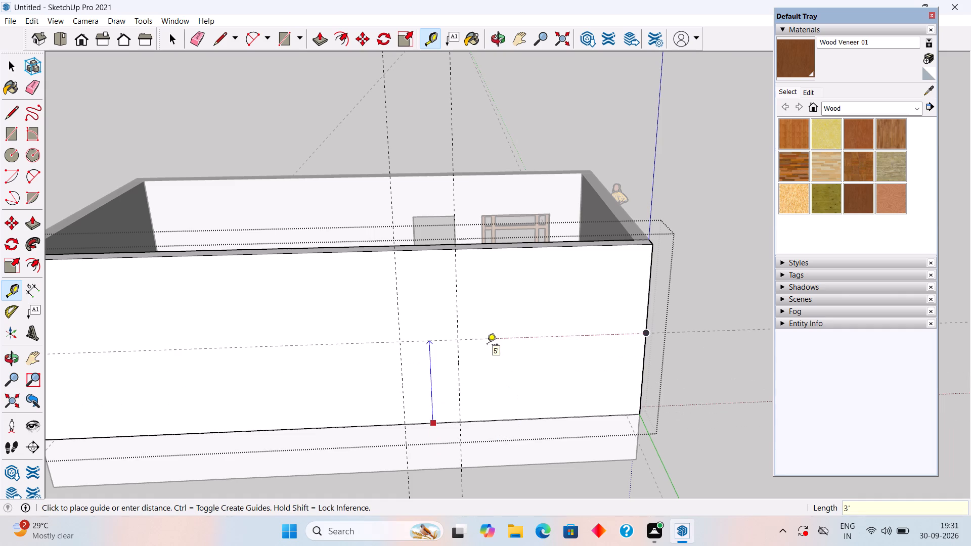
pyautogui.press('Return')
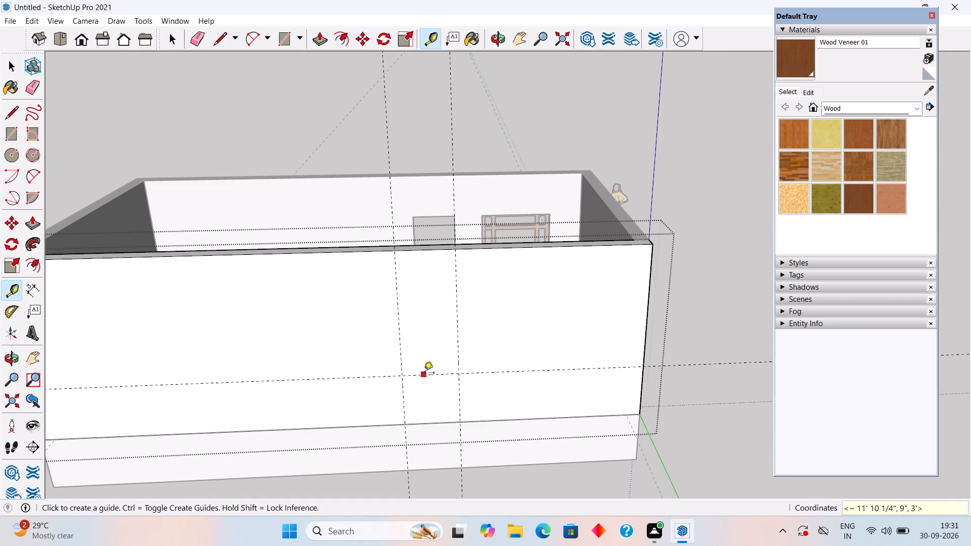
pyautogui.click(427, 373)
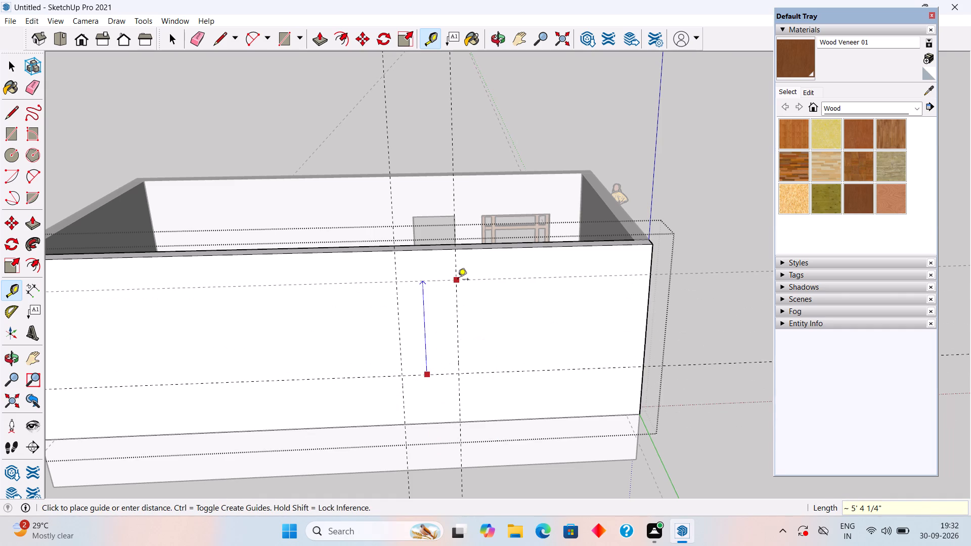
pyautogui.write("4'")
pyautogui.press('Return')
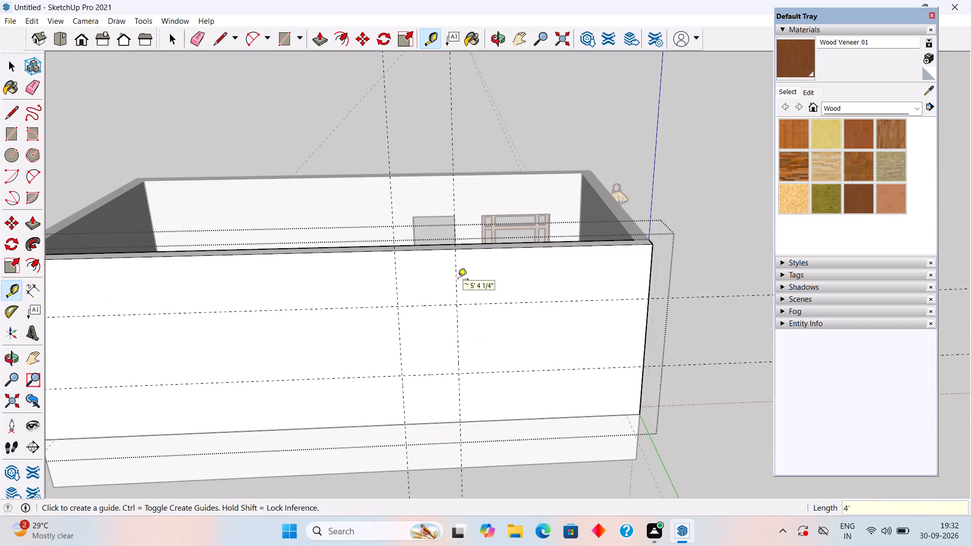
# Draw a 3' wide, 4' high rectangle between the guide intersections on the rear wall's outer face.
pyautogui.press('space')
pyautogui.press('r')
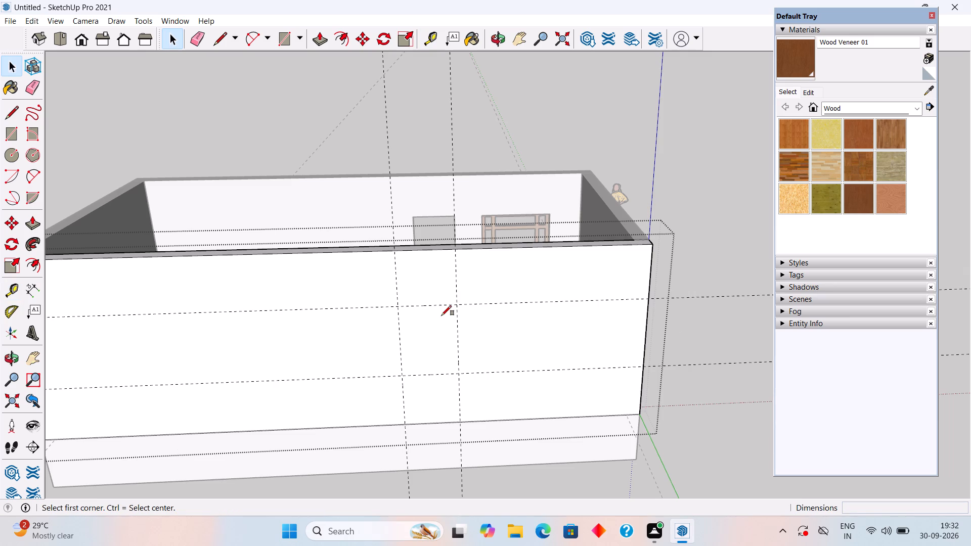
pyautogui.click(398, 308)
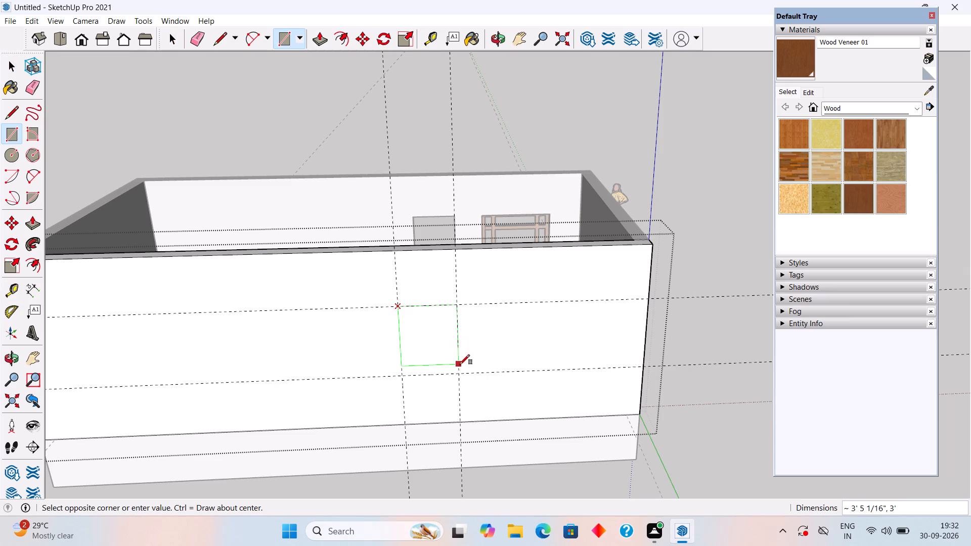
pyautogui.click(458, 375)
# Push the rectangle 9" inward to cut the window opening through the rear wall, and exit the wall group.
pyautogui.press('space')
pyautogui.press('space')
pyautogui.click(423, 348)
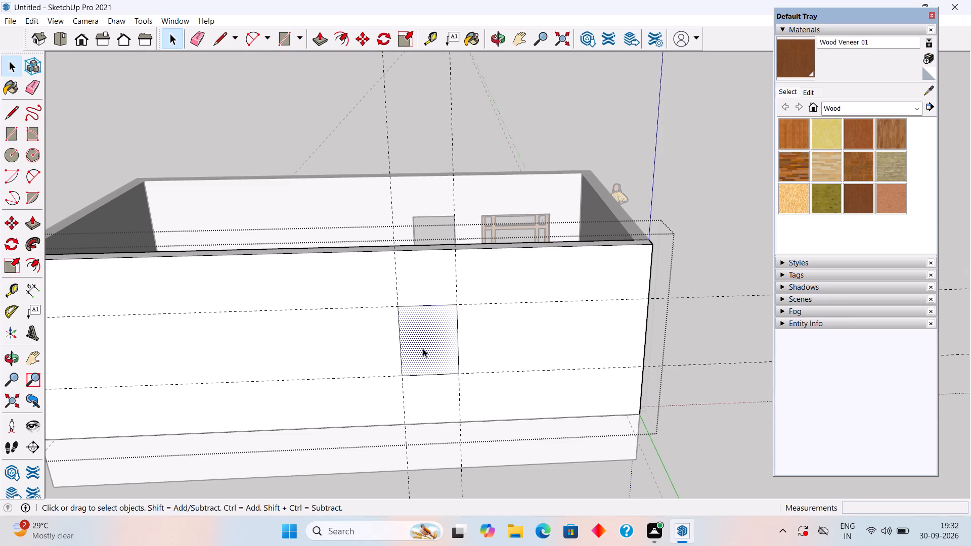
pyautogui.press('p')
pyautogui.moveTo(423, 348); pyautogui.dragTo(421, 327)
pyautogui.hotkey('ctrl', 'z')
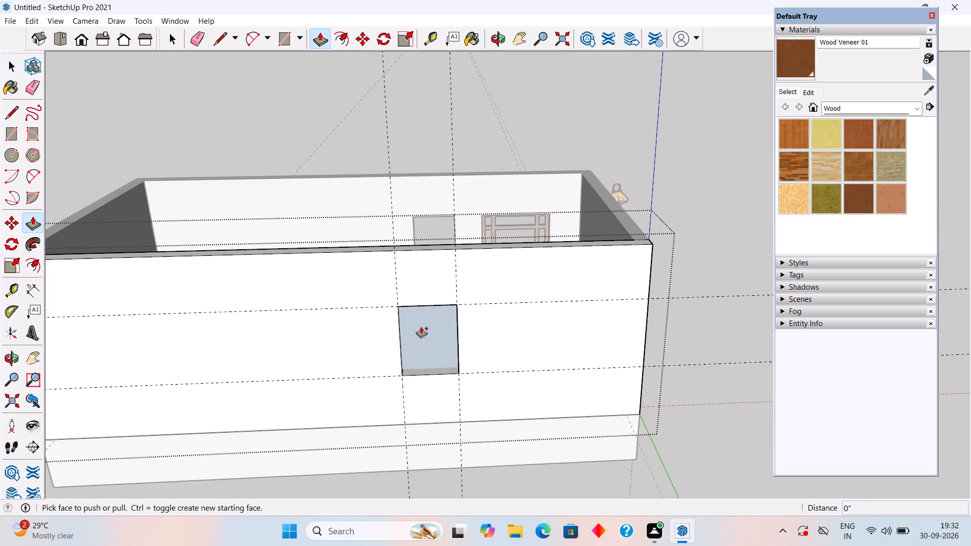
pyautogui.moveTo(430, 341); pyautogui.dragTo(438, 310)
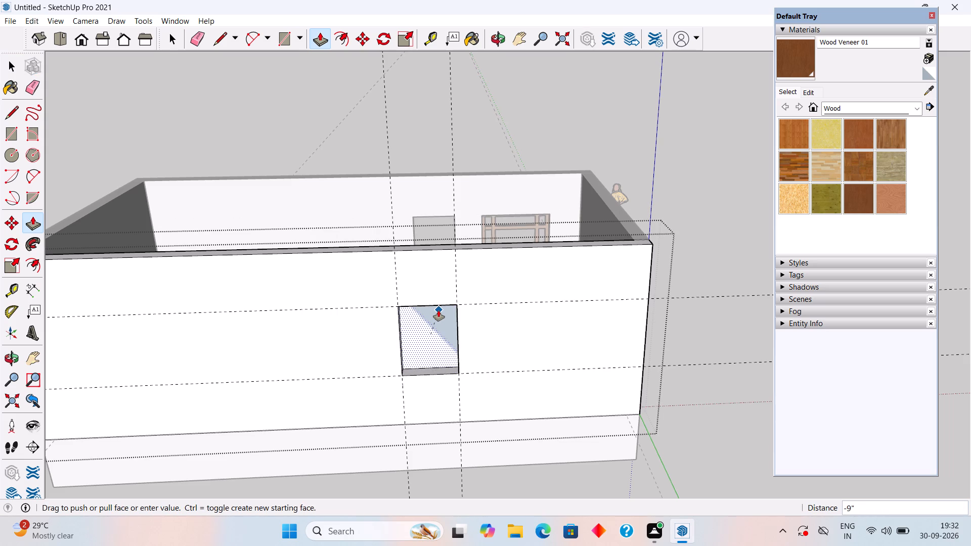
pyautogui.moveTo(438, 310); pyautogui.dragTo(439, 310)
pyautogui.scroll(-8, 440, 310)
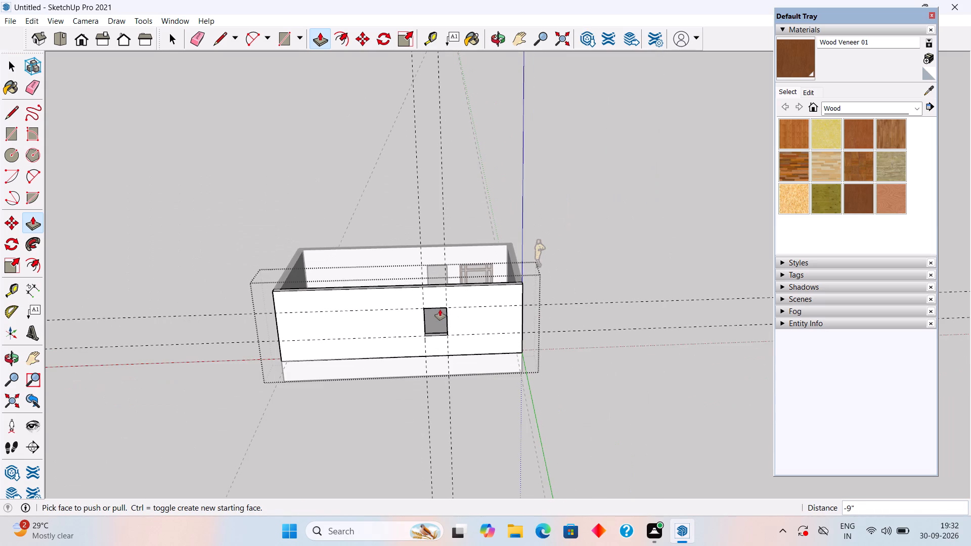
pyautogui.press('space')
pyautogui.moveTo(486, 277); pyautogui.dragTo(259, 319, button='middle')
pyautogui.moveTo(495, 330); pyautogui.dragTo(258, 363, button='middle')
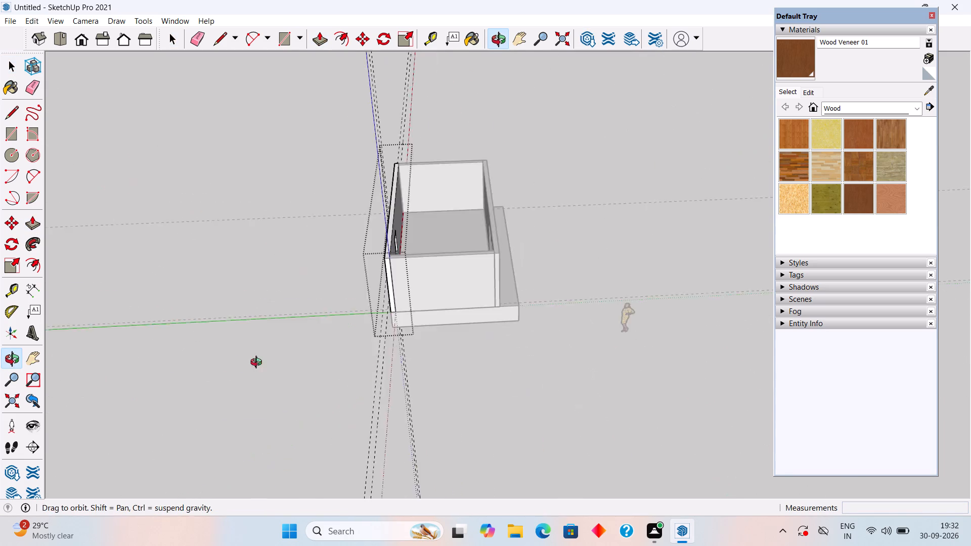
pyautogui.moveTo(258, 363); pyautogui.dragTo(223, 364, button='middle')
pyautogui.moveTo(434, 339); pyautogui.dragTo(229, 296, button='middle')
pyautogui.scroll(-1, 229, 296)
pyautogui.moveTo(425, 280); pyautogui.dragTo(138, 258, button='middle')
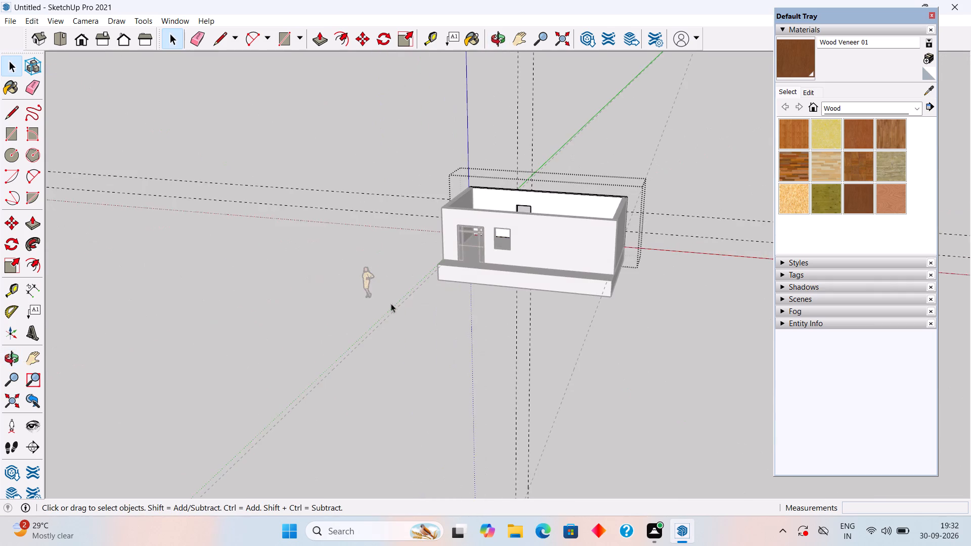
pyautogui.scroll(4, 554, 349)
pyautogui.click(556, 345)
# Delete all the construction guides from the model.
pyautogui.moveTo(343, 293); pyautogui.dragTo(432, 229, button='middle')
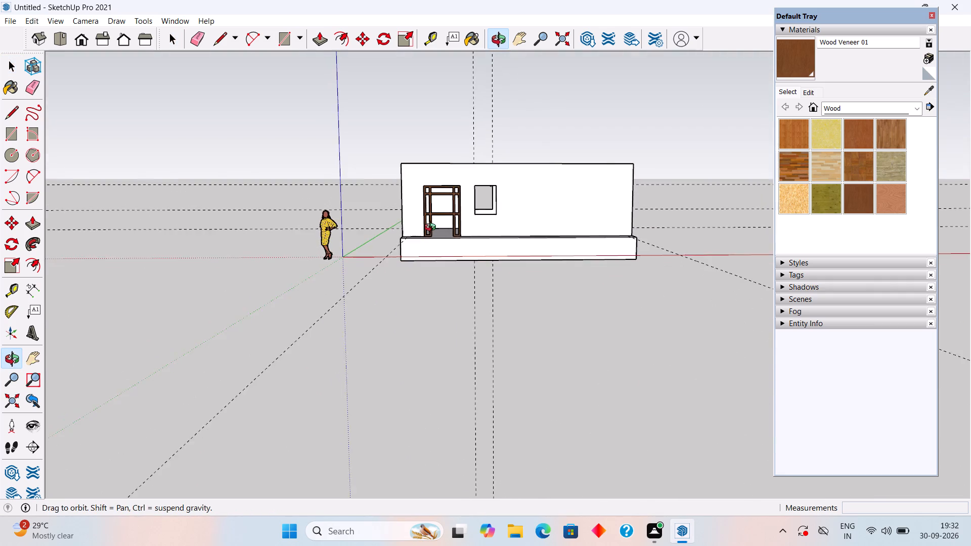
pyautogui.moveTo(432, 229); pyautogui.dragTo(416, 240, button='middle')
pyautogui.scroll(4, 418, 238)
pyautogui.moveTo(428, 232); pyautogui.dragTo(442, 183, button='middle')
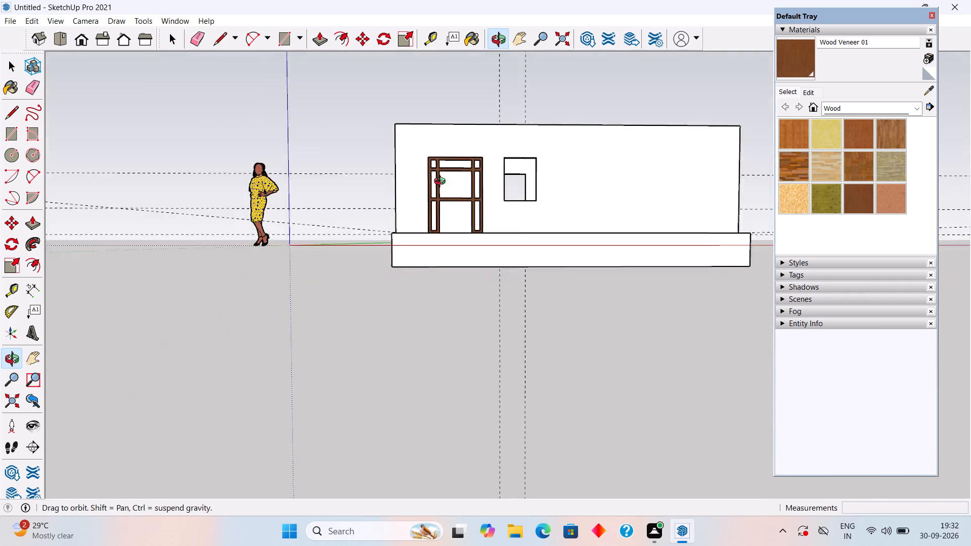
pyautogui.moveTo(442, 183); pyautogui.dragTo(484, 295, button='middle')
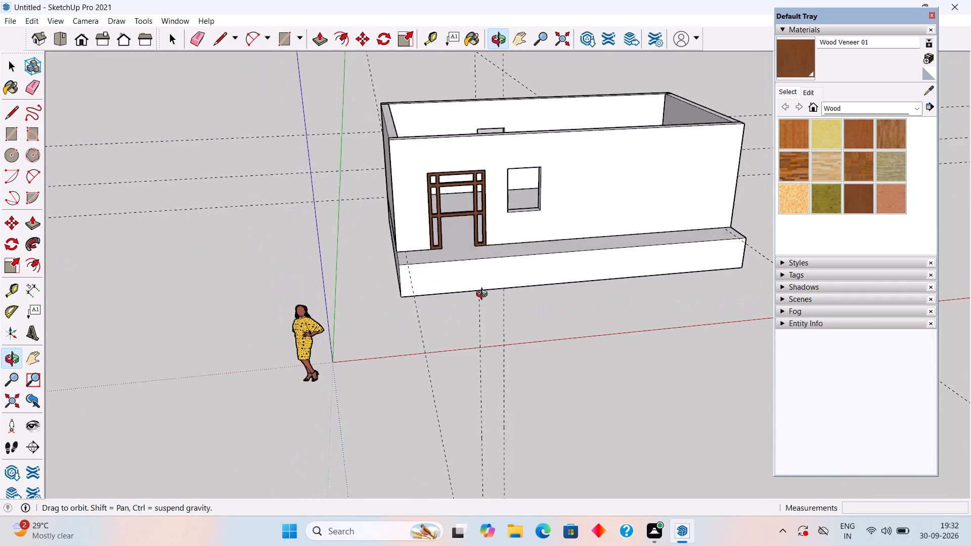
pyautogui.moveTo(484, 295); pyautogui.dragTo(479, 284, button='middle')
pyautogui.click(472, 342)
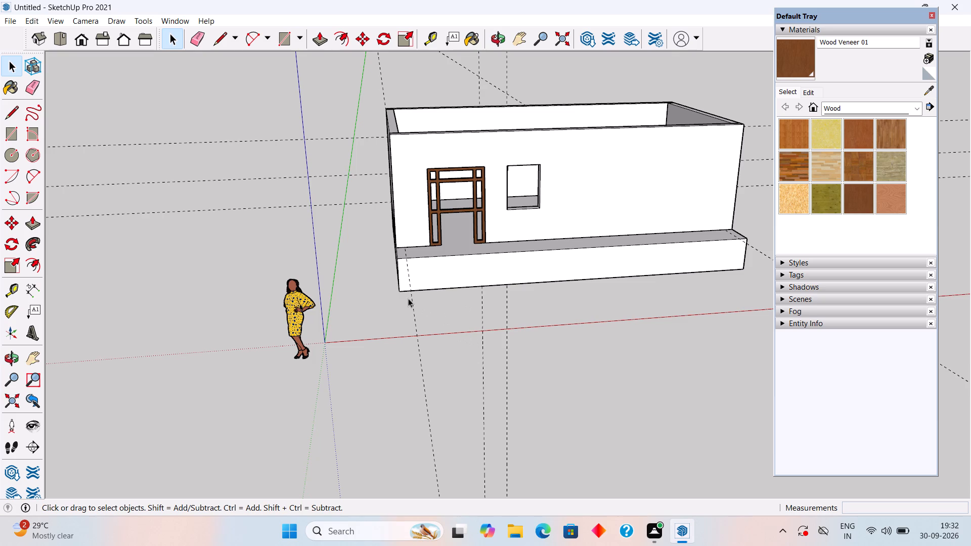
pyautogui.scroll(-6, 413, 257)
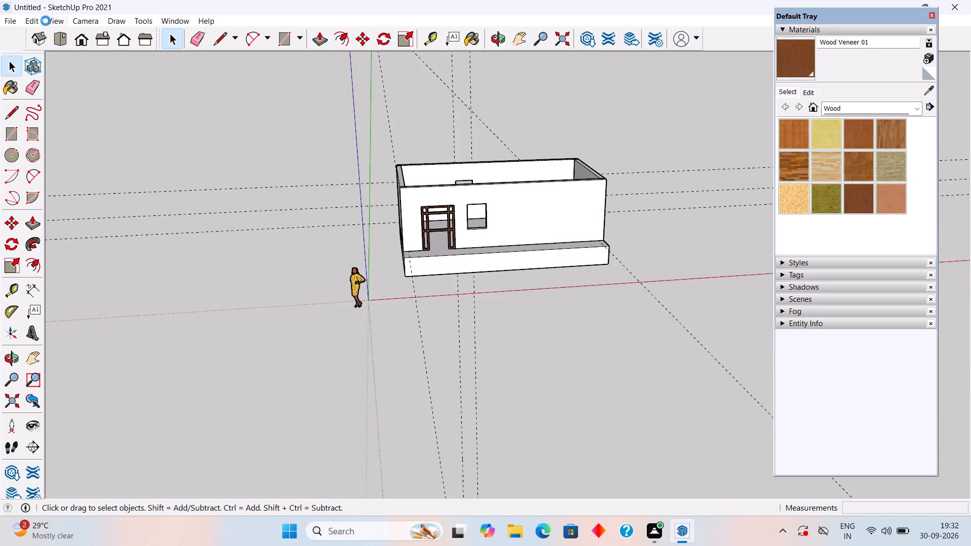
pyautogui.click(32, 19)
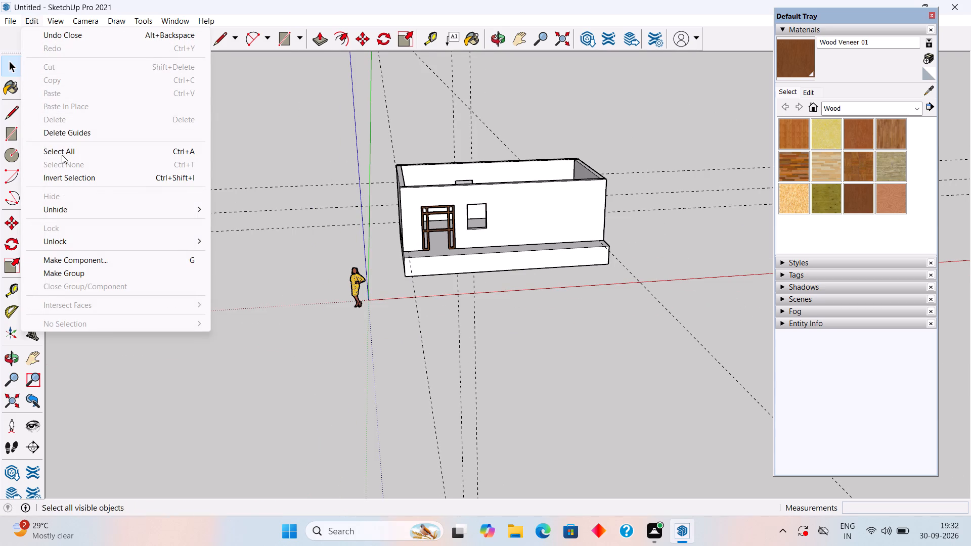
pyautogui.click(64, 134)
# Examine the building's door frame, both window openings and interior from several angles.
pyautogui.scroll(-3, 130, 154)
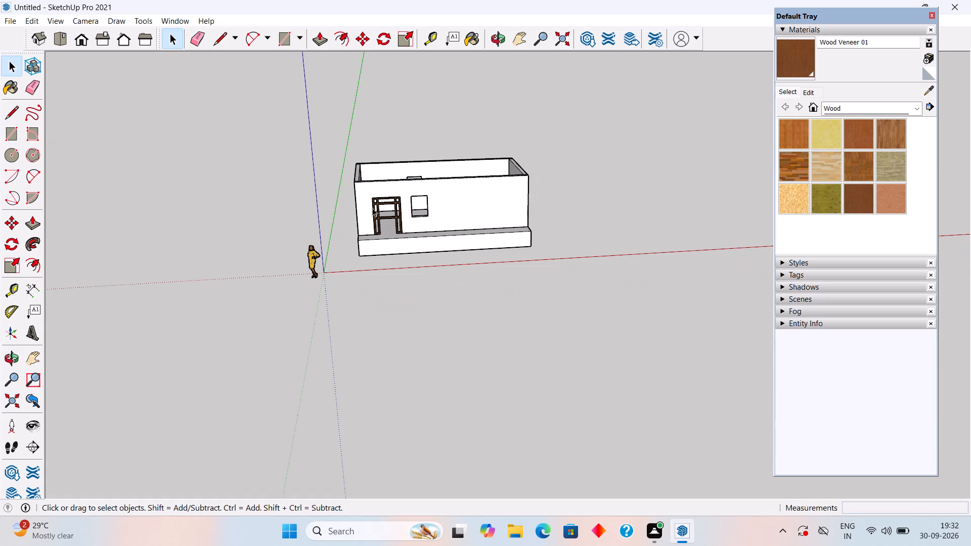
pyautogui.moveTo(380, 161); pyautogui.dragTo(381, 133, button='middle')
pyautogui.scroll(5, 428, 246)
pyautogui.moveTo(420, 202); pyautogui.dragTo(400, 120, button='middle')
pyautogui.scroll(1, 405, 177)
pyautogui.moveTo(405, 177); pyautogui.dragTo(413, 290, button='middle')
pyautogui.scroll(6, 415, 242)
pyautogui.moveTo(410, 225); pyautogui.dragTo(506, 363, button='middle')
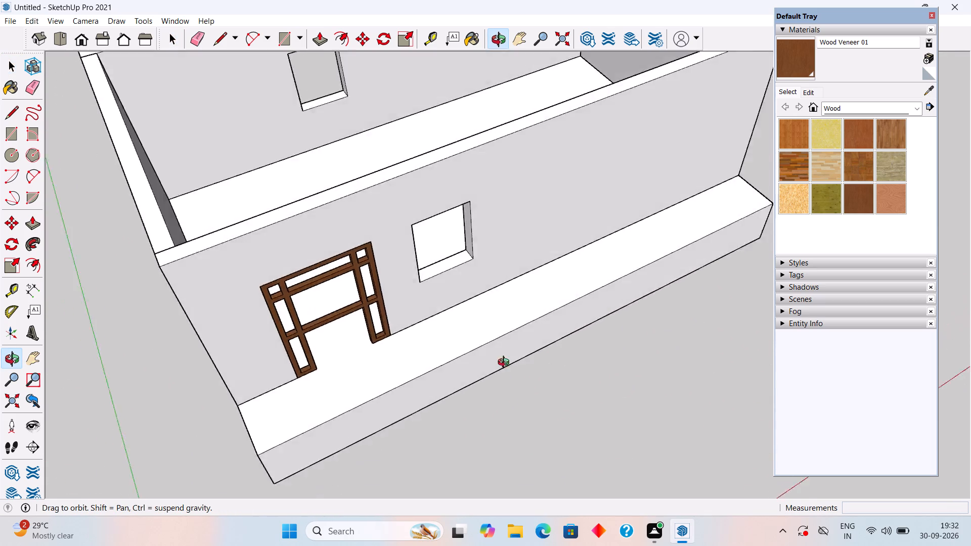
pyautogui.moveTo(506, 363); pyautogui.dragTo(432, 288, button='middle')
pyautogui.scroll(-7, 432, 288)
pyautogui.moveTo(550, 186); pyautogui.dragTo(540, 152, button='middle')
pyautogui.scroll(4, 599, 221)
pyautogui.moveTo(566, 246); pyautogui.dragTo(546, 202, button='middle')
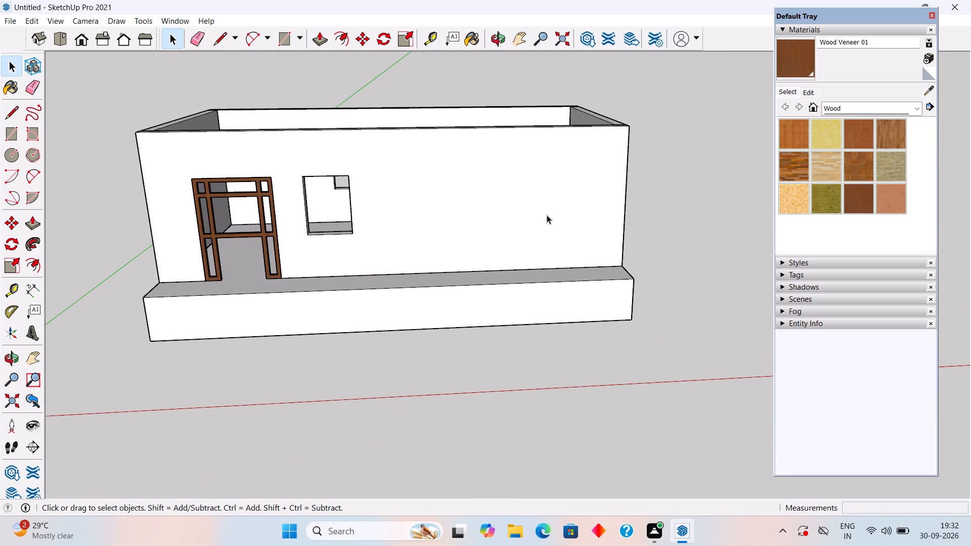
pyautogui.scroll(-4, 544, 219)
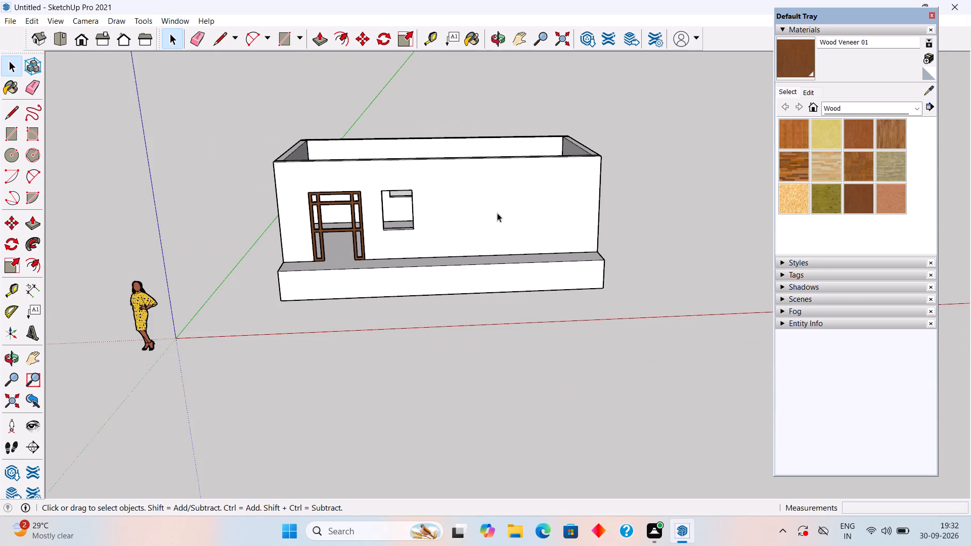
pyautogui.moveTo(496, 192); pyautogui.dragTo(496, 167, button='middle')
pyautogui.scroll(1, 504, 203)
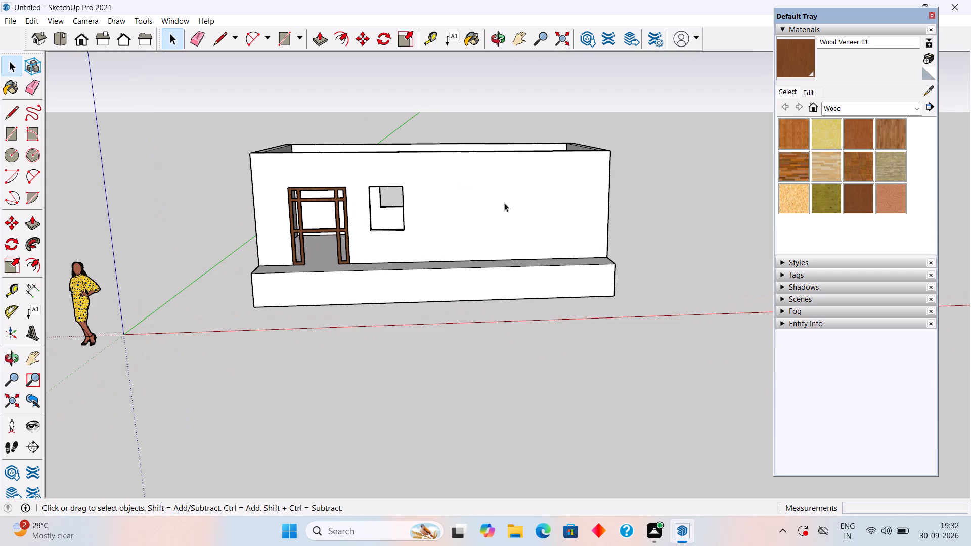
pyautogui.moveTo(505, 210); pyautogui.dragTo(639, 304, button='middle')
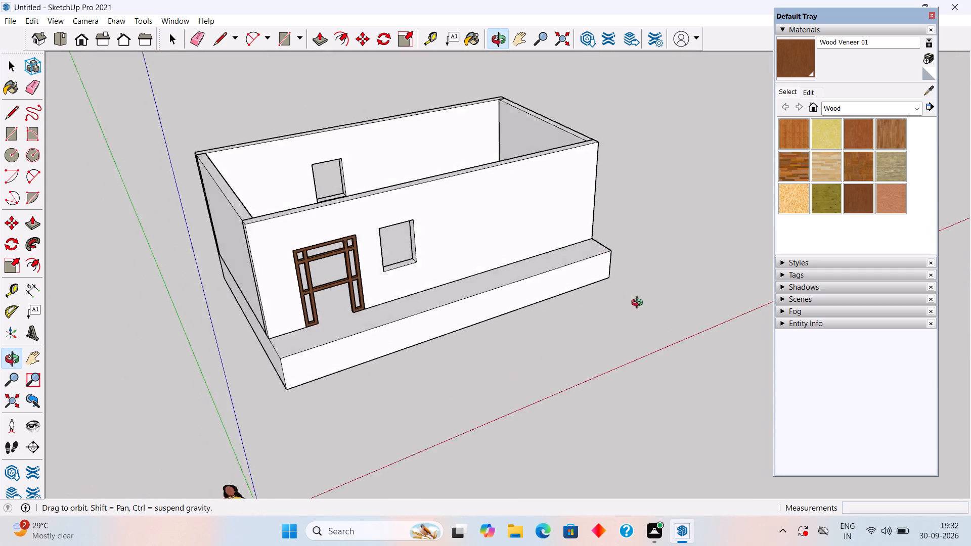
pyautogui.moveTo(639, 304); pyautogui.dragTo(768, 320, button='middle')
pyautogui.scroll(1, 768, 320)
pyautogui.moveTo(492, 298); pyautogui.dragTo(548, 278, button='middle')
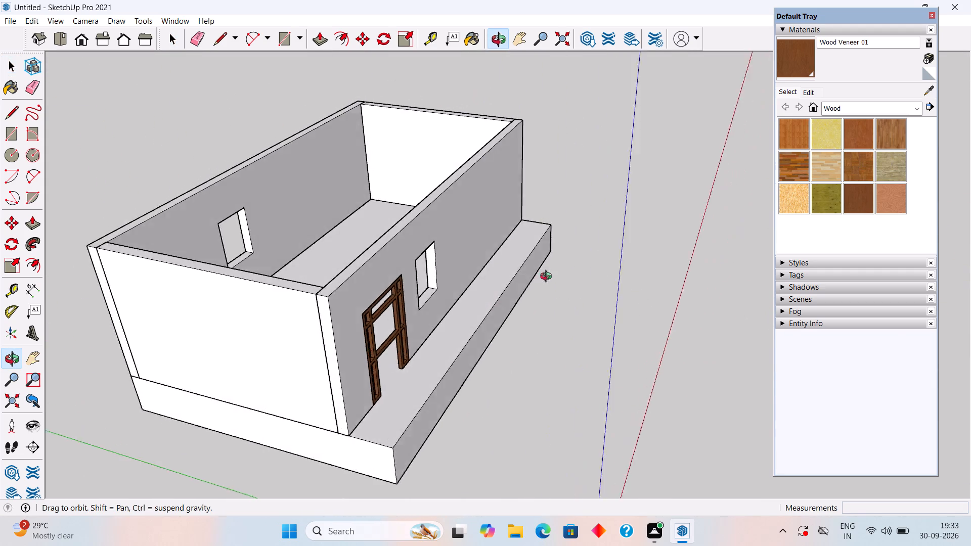
pyautogui.moveTo(548, 278); pyautogui.dragTo(628, 344, button='middle')
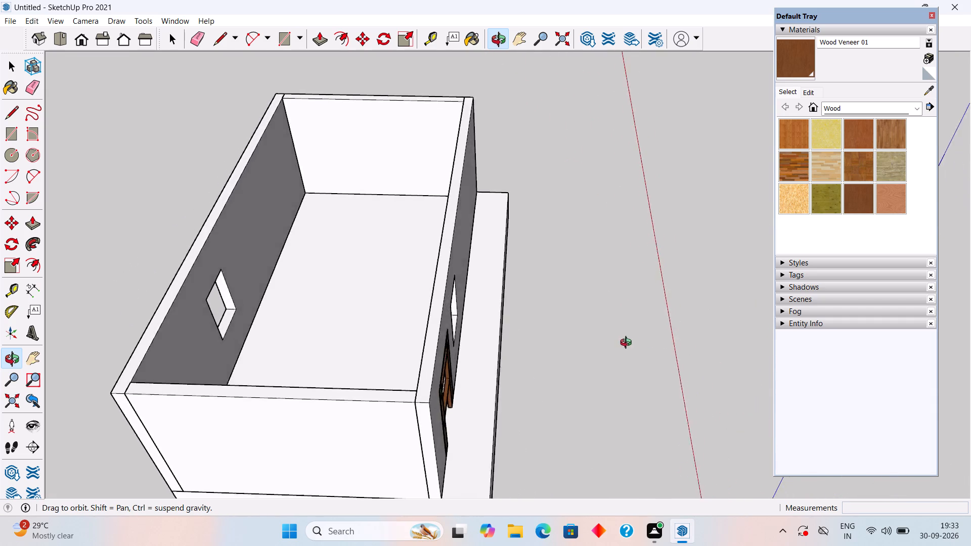
pyautogui.moveTo(628, 344); pyautogui.dragTo(557, 306, button='middle')
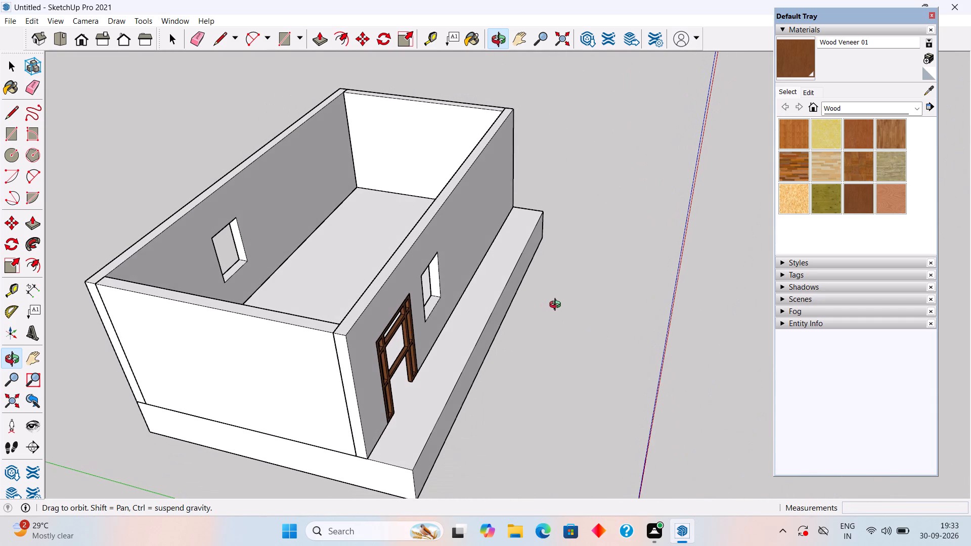
pyautogui.moveTo(557, 306); pyautogui.dragTo(558, 302, button='middle')
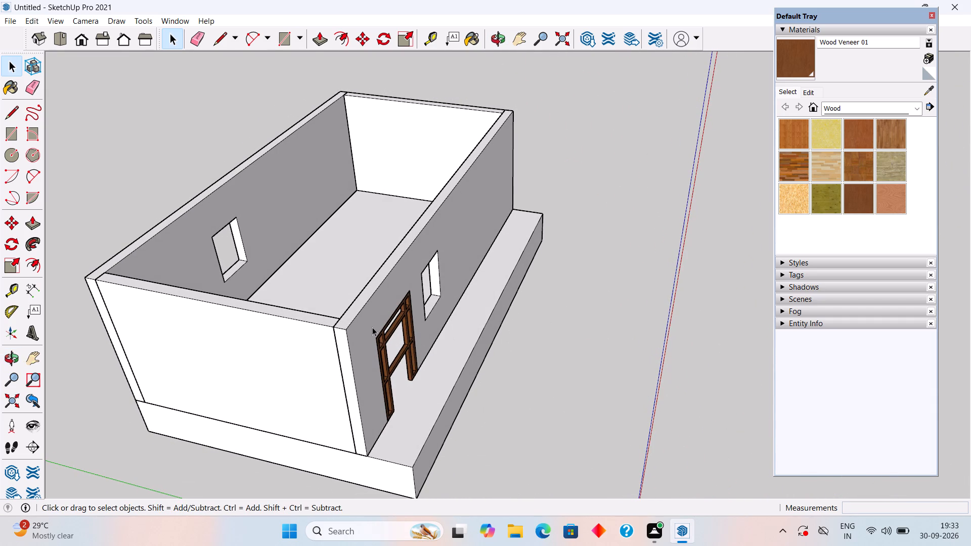
# Open the base plinth group for editing and select its front vertical face.
pyautogui.moveTo(367, 324); pyautogui.dragTo(330, 219, button='middle')
pyautogui.scroll(1, 406, 271)
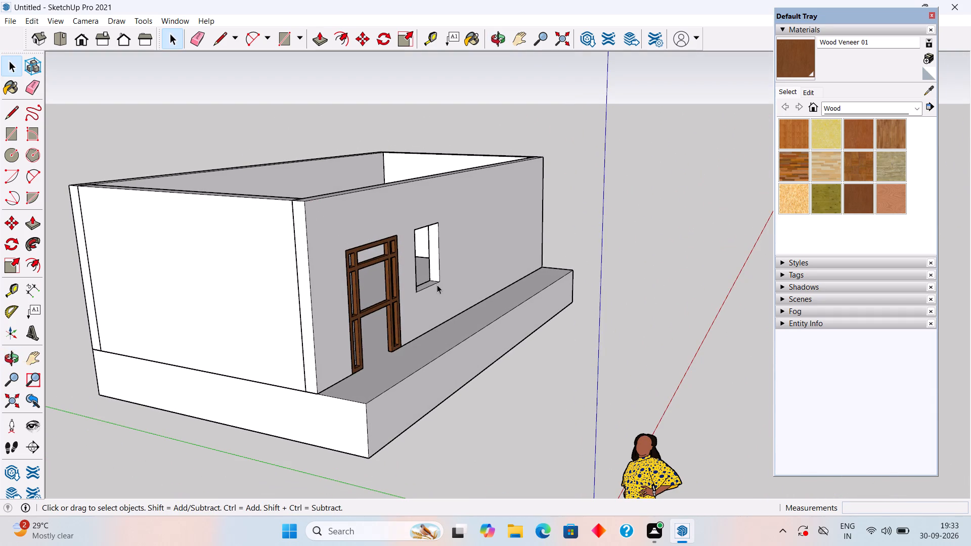
pyautogui.click(462, 373)
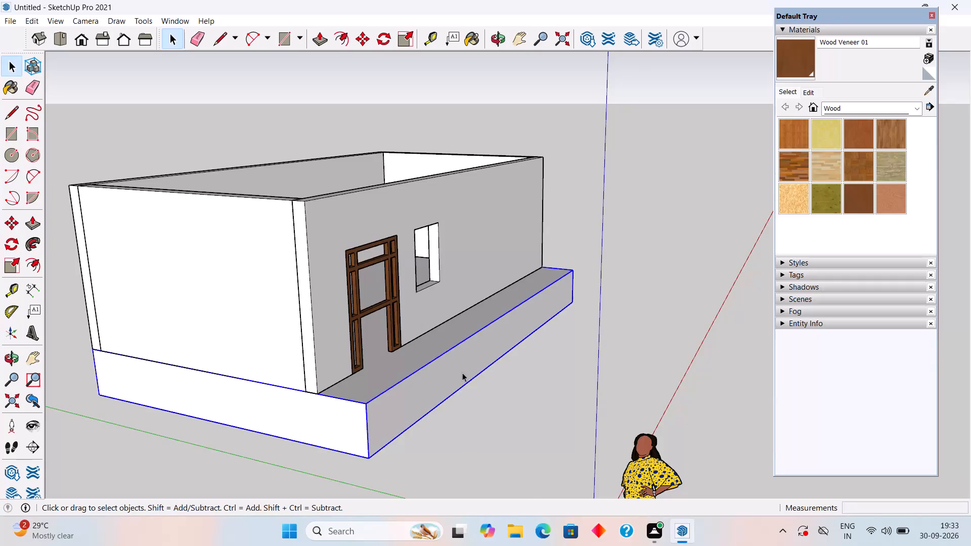
pyautogui.doubleClick(462, 373)
pyautogui.click(462, 373)
pyautogui.click(462, 373)
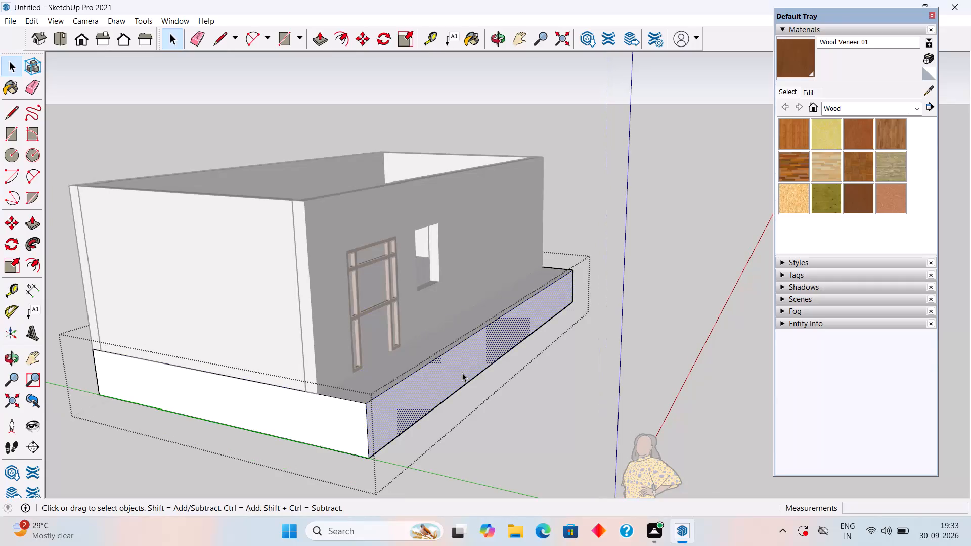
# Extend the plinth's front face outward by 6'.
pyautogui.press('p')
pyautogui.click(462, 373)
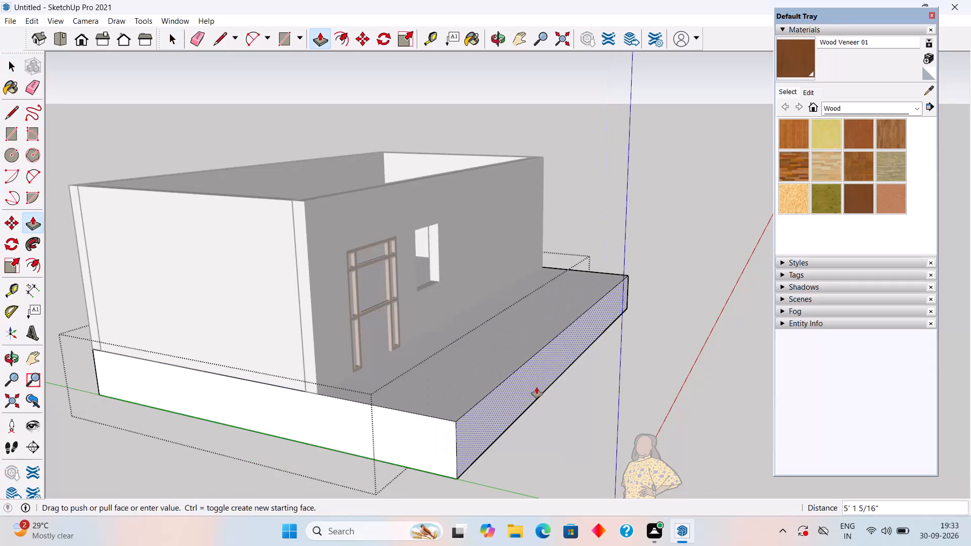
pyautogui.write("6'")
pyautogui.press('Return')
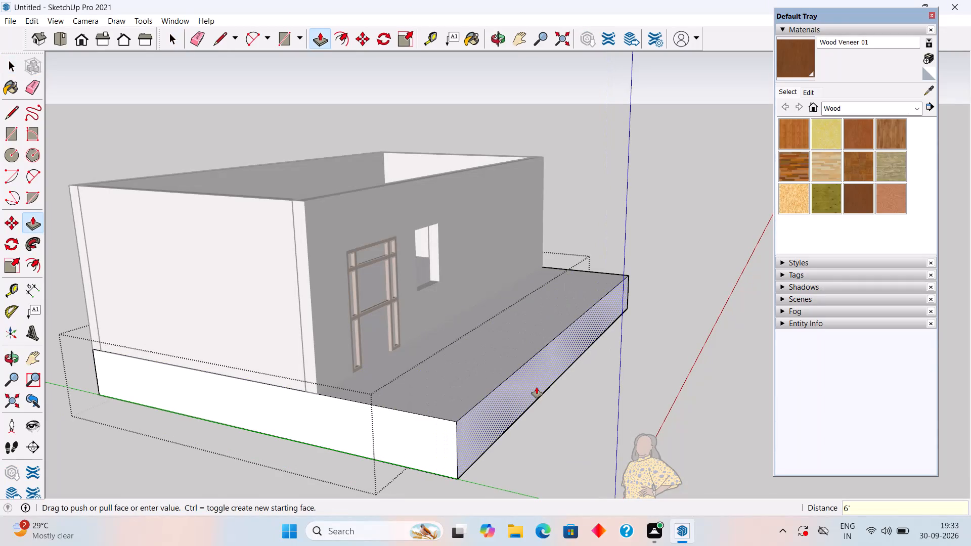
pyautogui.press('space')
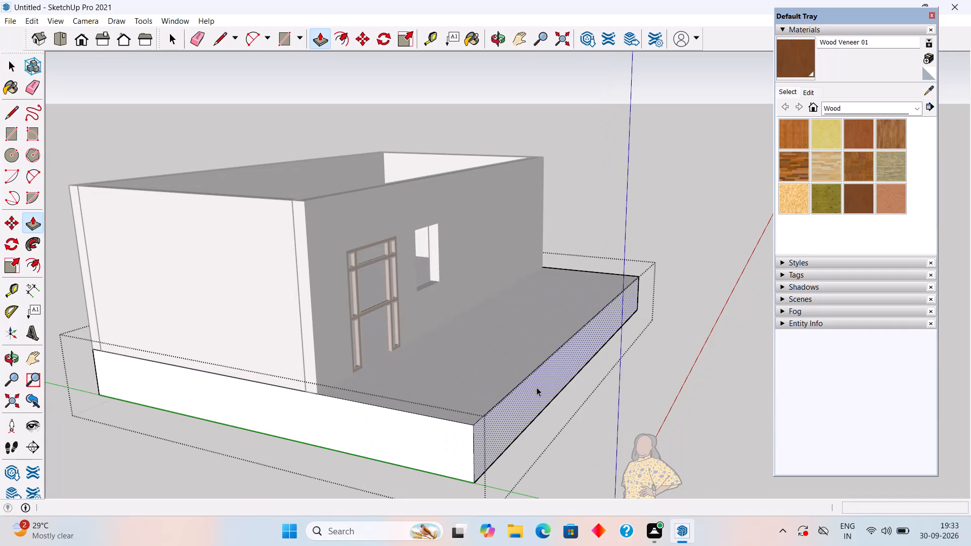
# Push the plinth's front face back 9' flush with the front wall, and pull it out 4' from there.
pyautogui.click(537, 387)
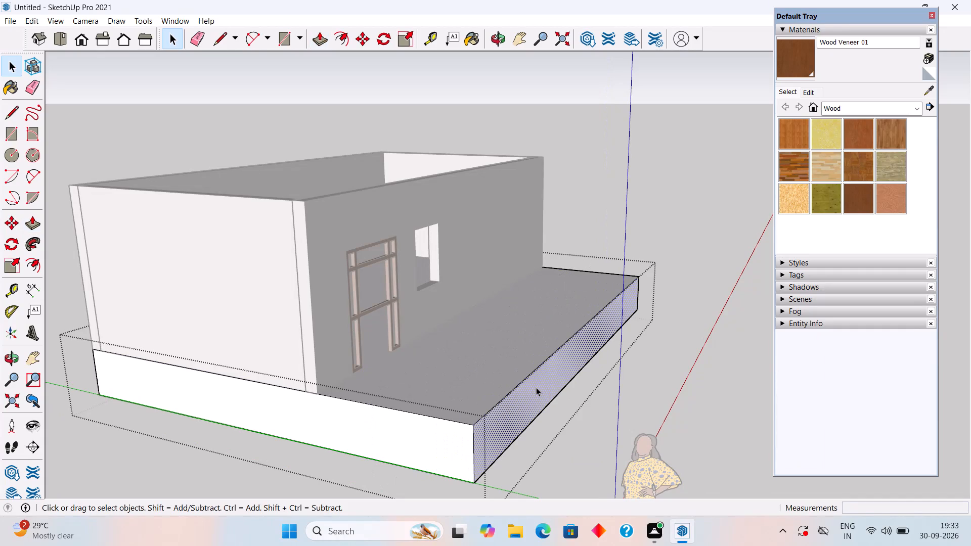
pyautogui.press('p')
pyautogui.click(536, 387)
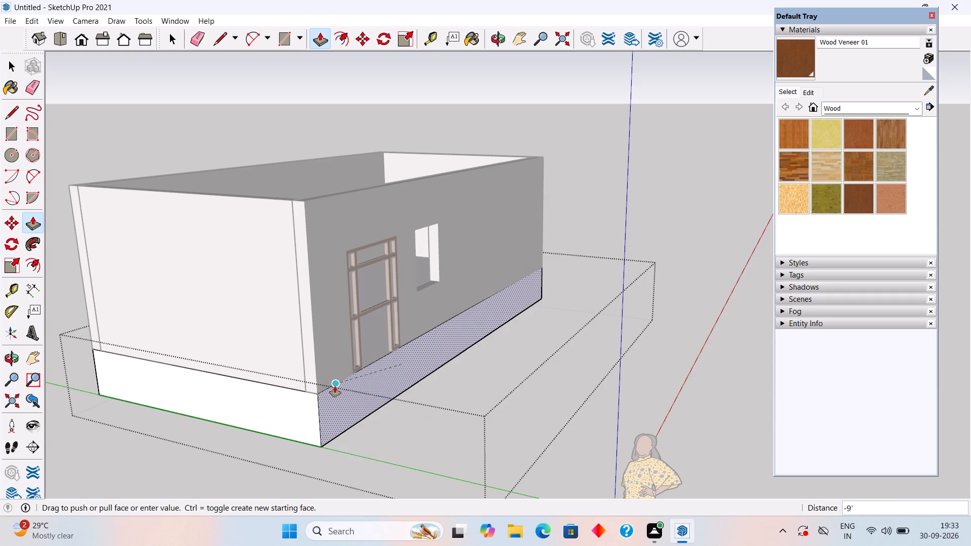
pyautogui.click(335, 386)
pyautogui.click(344, 391)
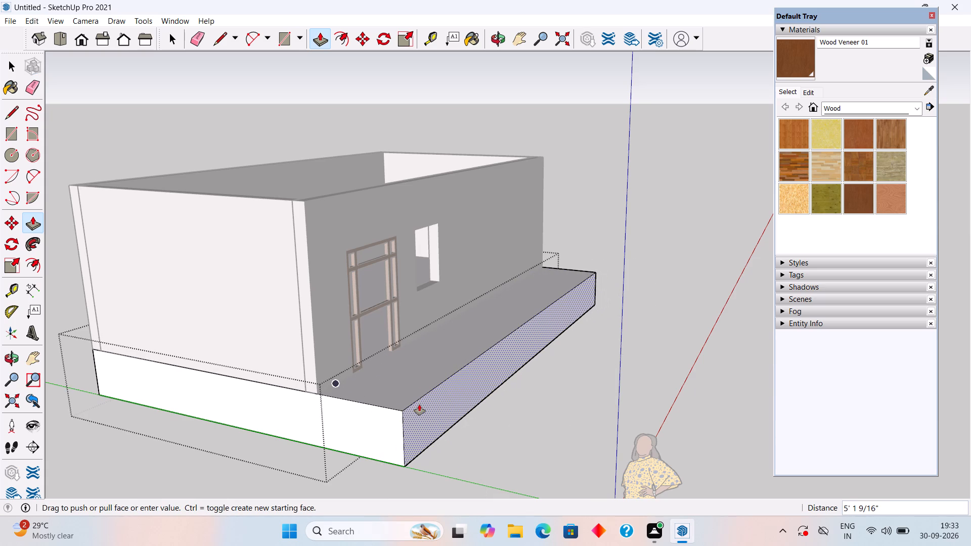
pyautogui.press('4')
pyautogui.press("'")
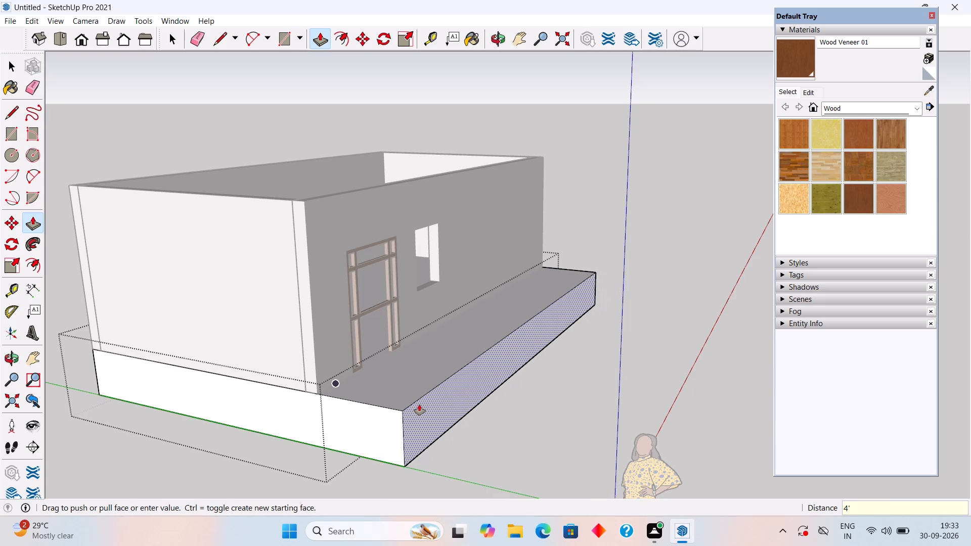
pyautogui.press('Return')
pyautogui.press('space')
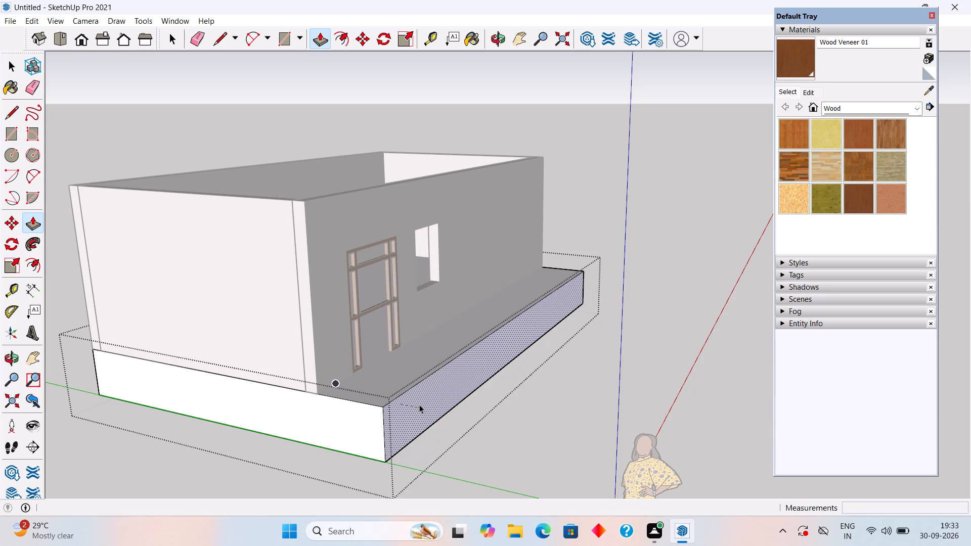
# Open the base plinth group and push its underside face upward by 2' to reduce the plinth's thickness.
pyautogui.click(586, 416)
pyautogui.moveTo(430, 362); pyautogui.dragTo(476, 399, button='middle')
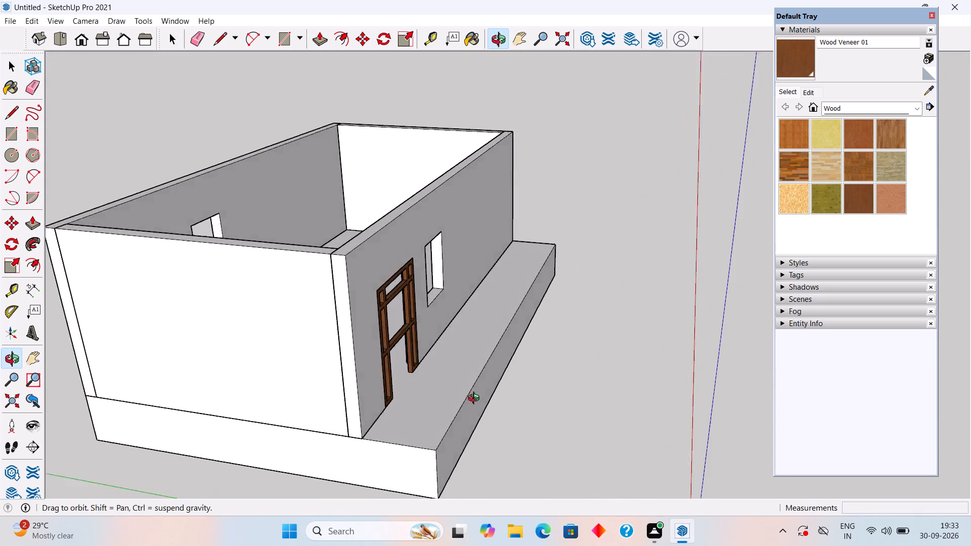
pyautogui.moveTo(476, 399); pyautogui.dragTo(402, 228, button='middle')
pyautogui.click(370, 359)
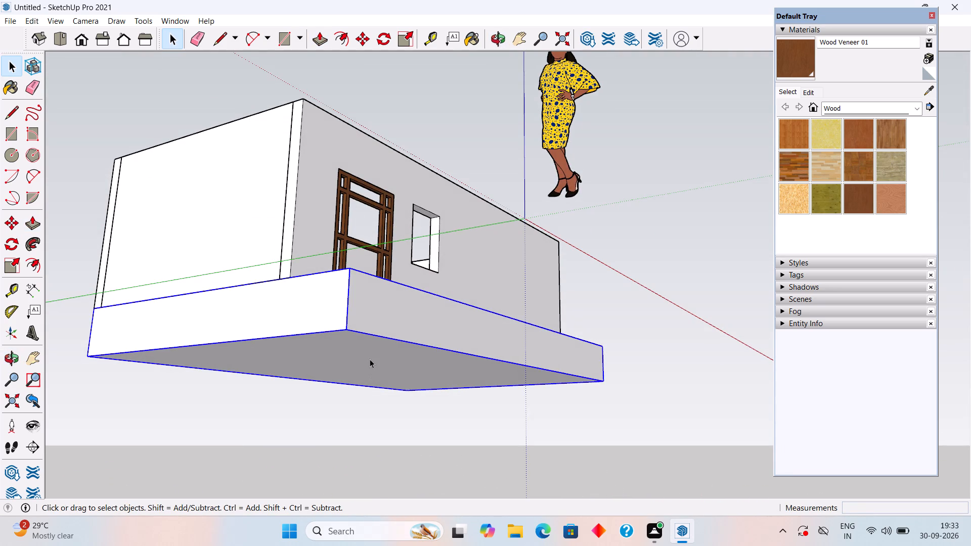
pyautogui.doubleClick(370, 359)
pyautogui.click(370, 359)
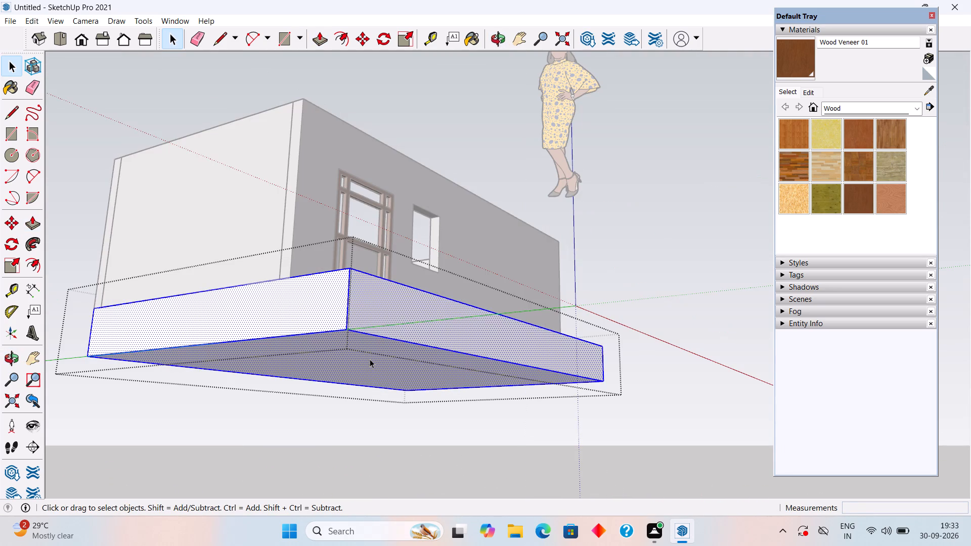
pyautogui.press('p')
pyautogui.click(370, 359)
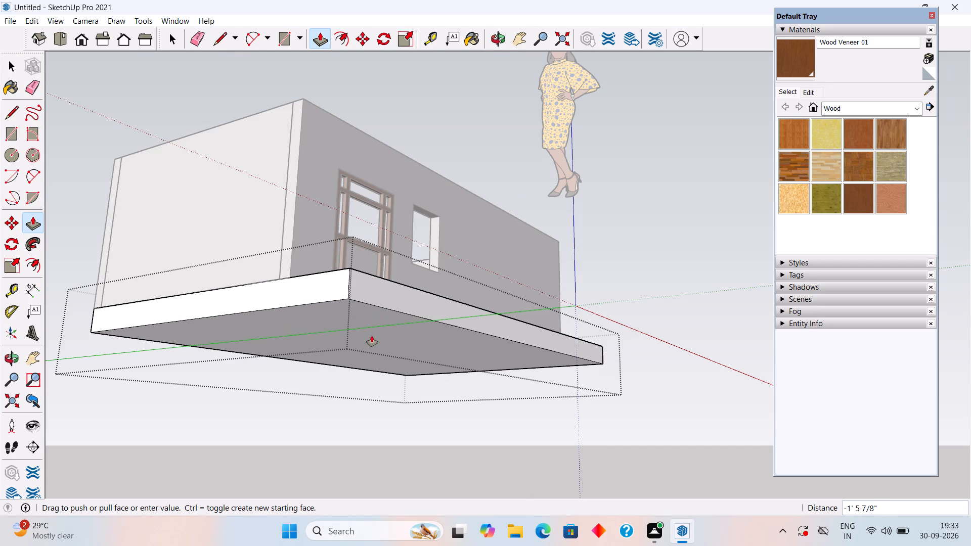
pyautogui.write("2'")
pyautogui.press('Return')
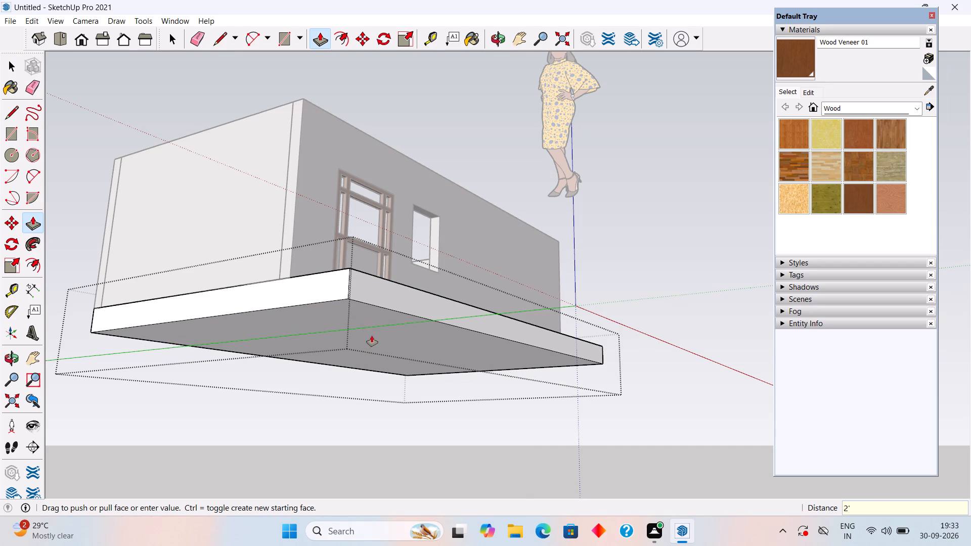
pyautogui.press('space')
pyautogui.scroll(-1, 372, 336)
pyautogui.middleClick(386, 508)
pyautogui.scroll(-1, 405, 328)
pyautogui.moveTo(405, 295); pyautogui.dragTo(436, 494, button='middle')
pyautogui.click(506, 427)
# Examine the building's interior floor and the front plinth from above.
pyautogui.moveTo(463, 397); pyautogui.dragTo(402, 447, button='middle')
pyautogui.scroll(3, 414, 185)
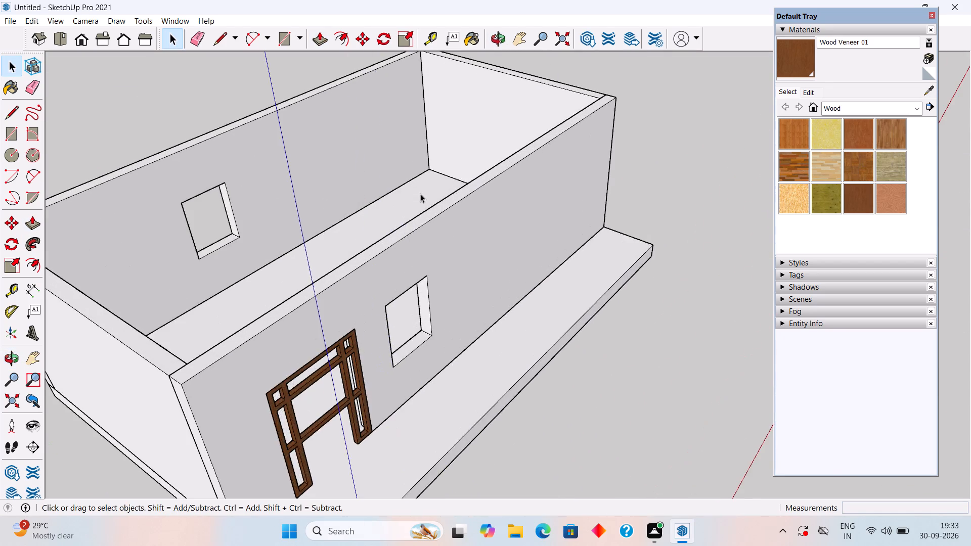
pyautogui.moveTo(465, 259); pyautogui.dragTo(575, 299, button='middle')
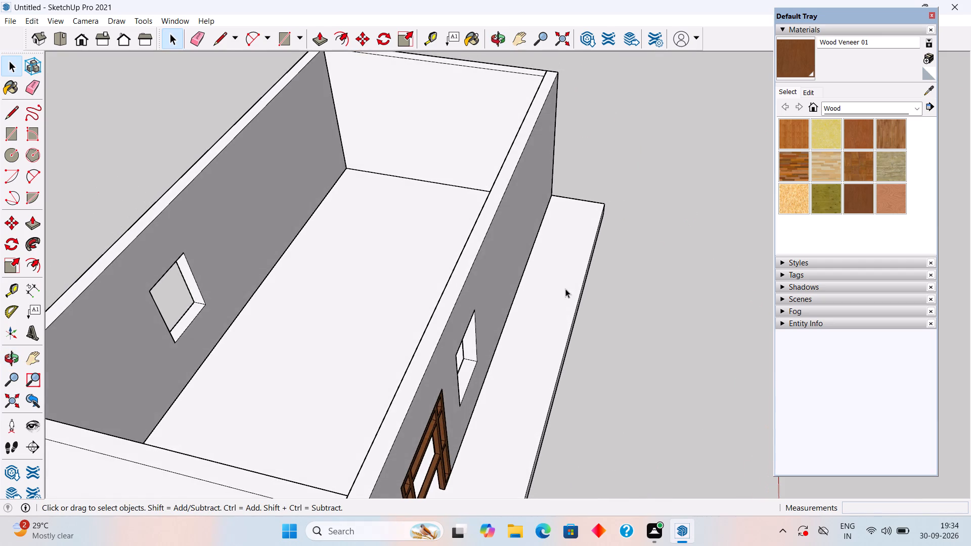
pyautogui.scroll(3, 563, 280)
pyautogui.moveTo(569, 275); pyautogui.dragTo(598, 264, button='middle')
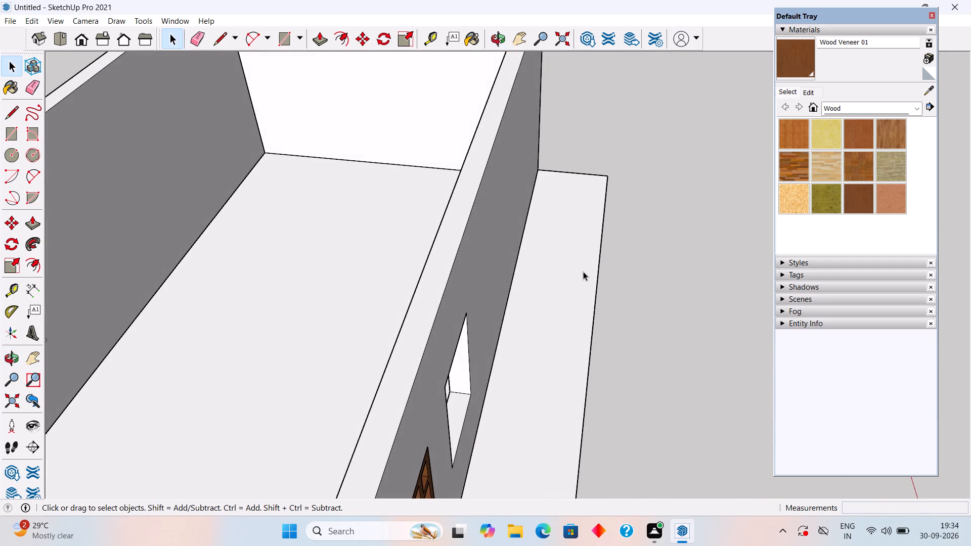
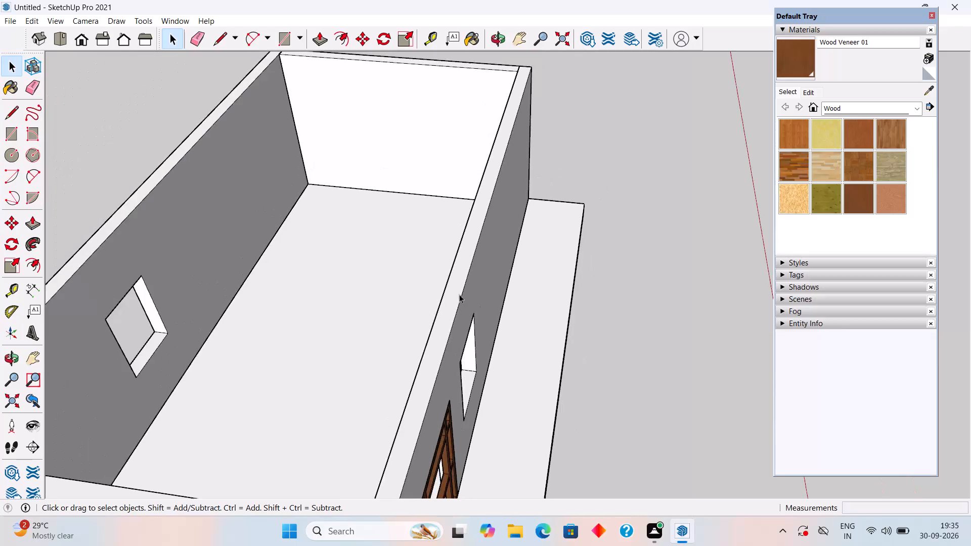
# Open the base plinth group and pull its front face outward by 2.5', closing the group when done.
pyautogui.scroll(-5, 525, 231)
pyautogui.moveTo(510, 358); pyautogui.dragTo(371, 206, button='middle')
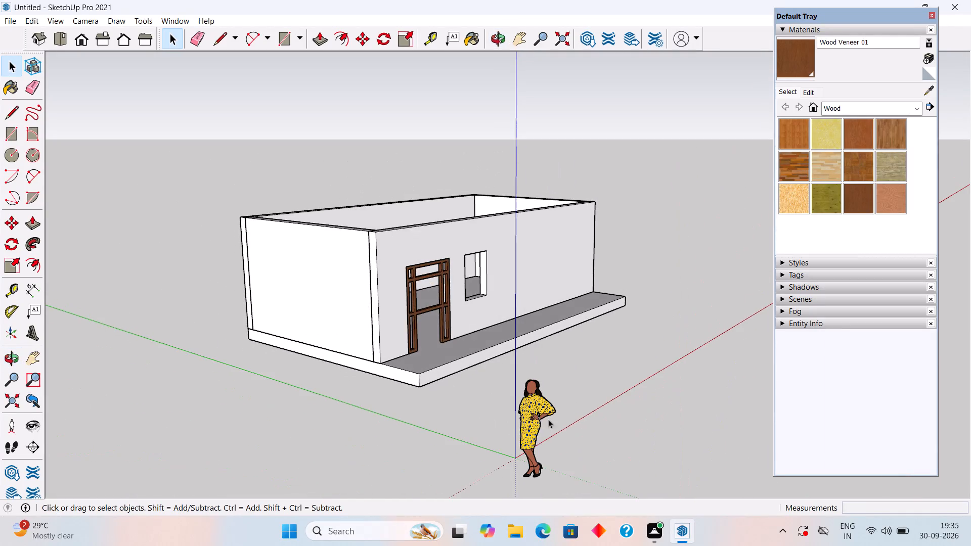
pyautogui.scroll(4, 551, 436)
pyautogui.moveTo(410, 354); pyautogui.dragTo(493, 365, button='middle')
pyautogui.scroll(6, 493, 369)
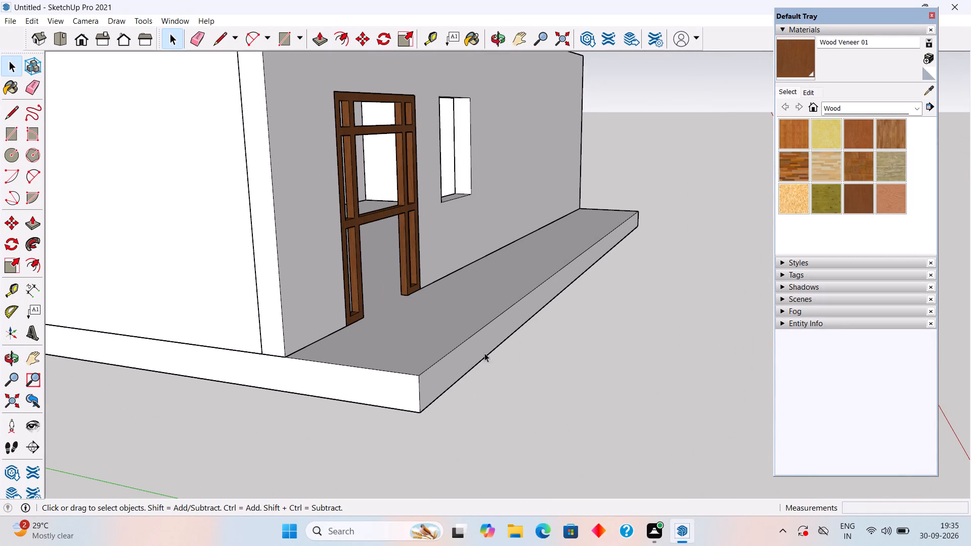
pyautogui.scroll(5, 478, 351)
pyautogui.click(478, 349)
pyautogui.tripleClick(478, 349)
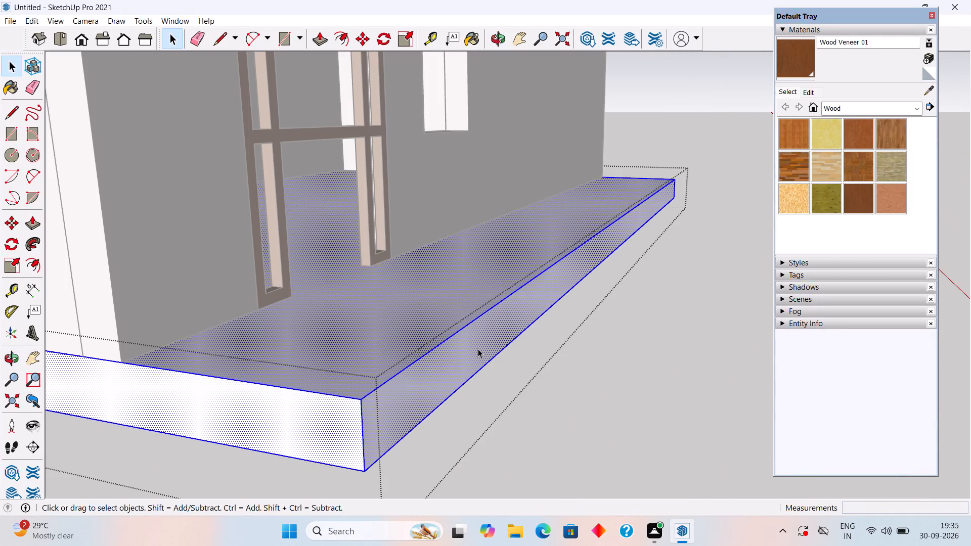
pyautogui.press('p')
pyautogui.click(478, 349)
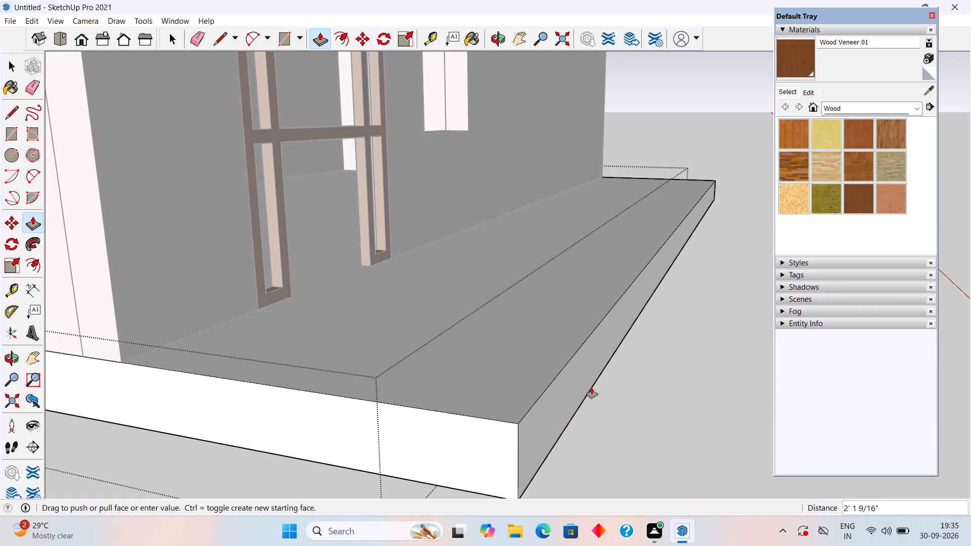
pyautogui.write("2.5'")
pyautogui.press('Return')
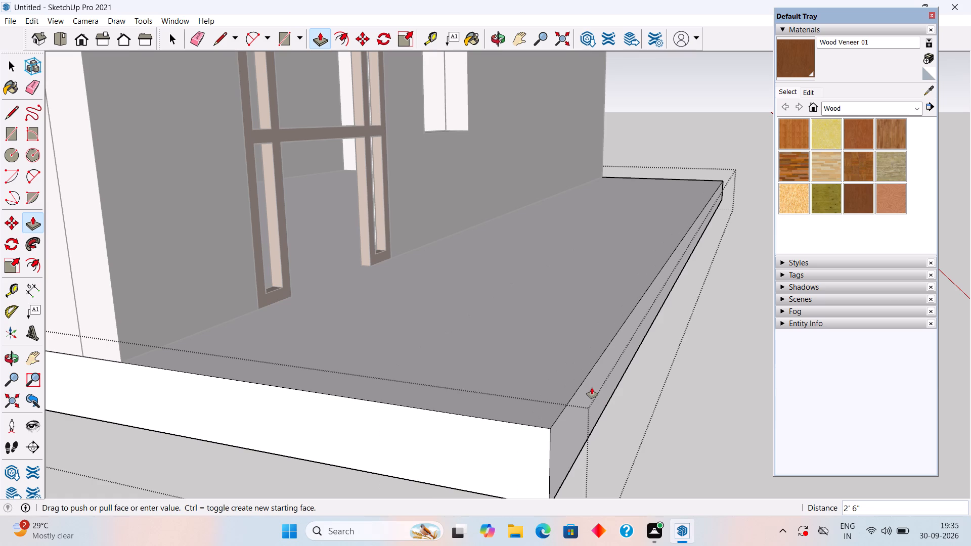
pyautogui.press('space')
pyautogui.scroll(-6, 592, 388)
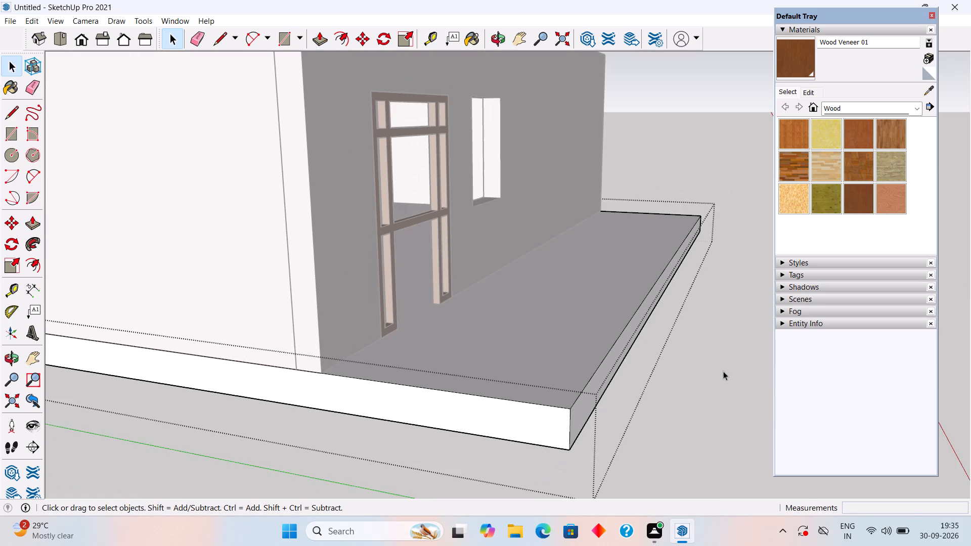
pyautogui.click(719, 371)
# Examine the building and its widened front plinth from the front, from low down and from above.
pyautogui.moveTo(642, 385); pyautogui.dragTo(564, 400, button='middle')
pyautogui.scroll(-9, 565, 400)
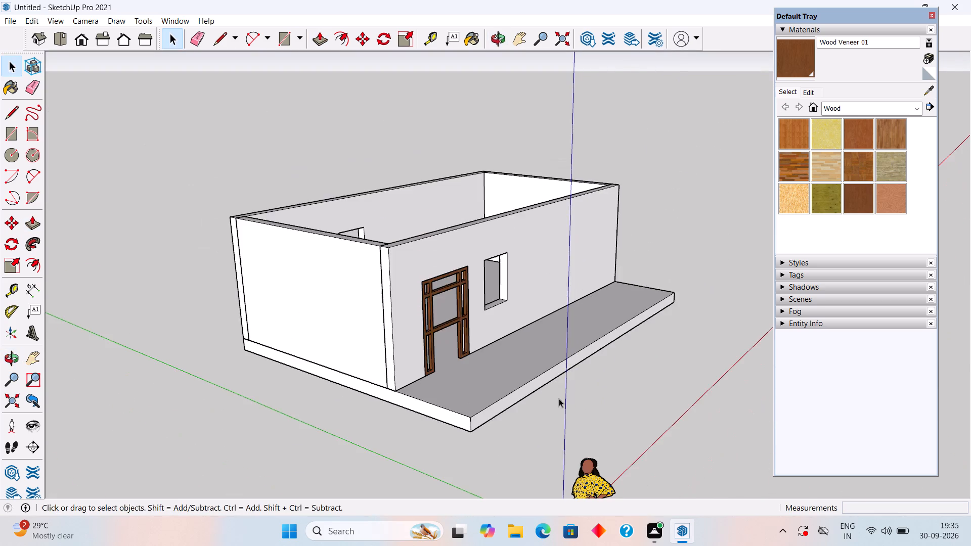
pyautogui.scroll(-1, 558, 398)
pyautogui.moveTo(544, 397); pyautogui.dragTo(429, 384, button='middle')
pyautogui.moveTo(433, 386); pyautogui.dragTo(323, 376, button='middle')
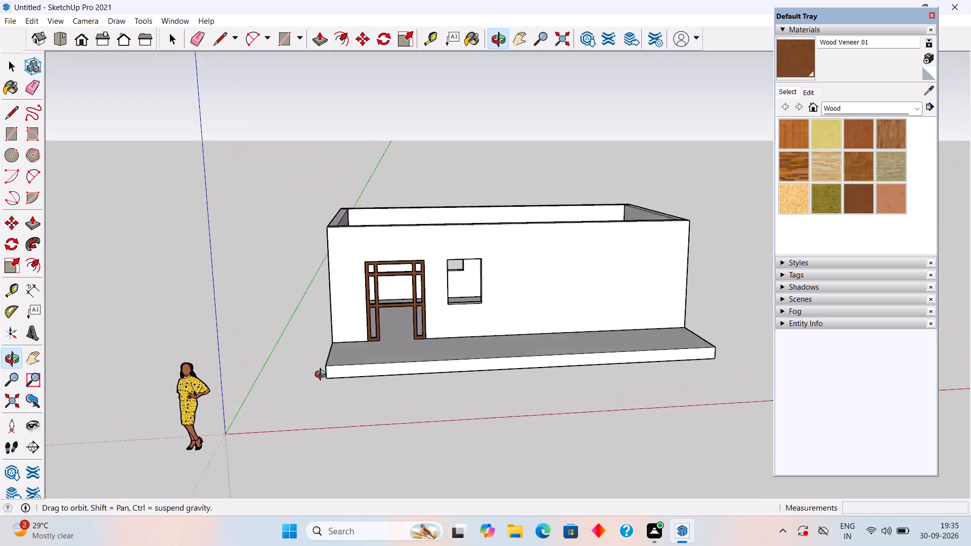
pyautogui.moveTo(323, 376); pyautogui.dragTo(327, 257, button='middle')
pyautogui.moveTo(327, 257); pyautogui.dragTo(328, 262, button='middle')
pyautogui.moveTo(328, 265); pyautogui.dragTo(337, 339, button='middle')
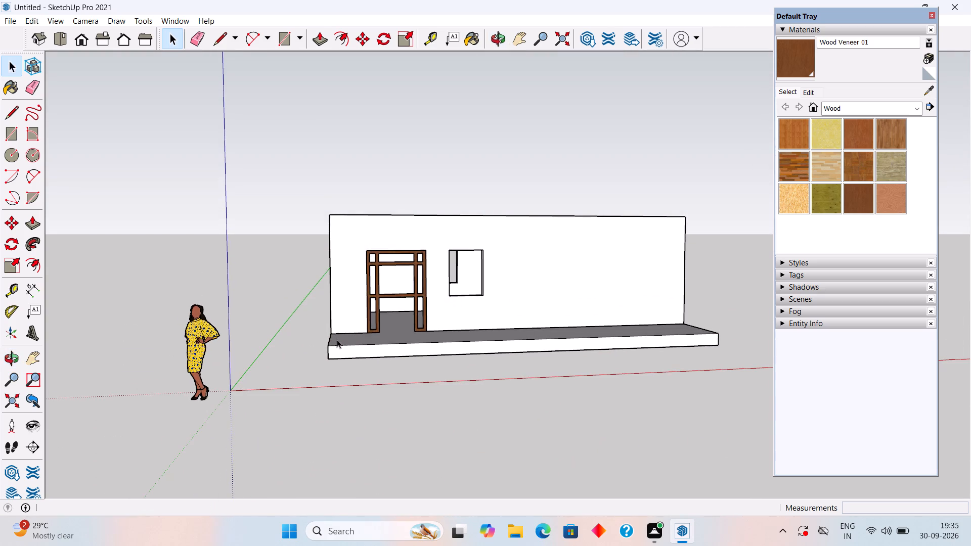
pyautogui.scroll(3, 426, 349)
pyautogui.scroll(-6, 604, 311)
pyautogui.scroll(1, 702, 253)
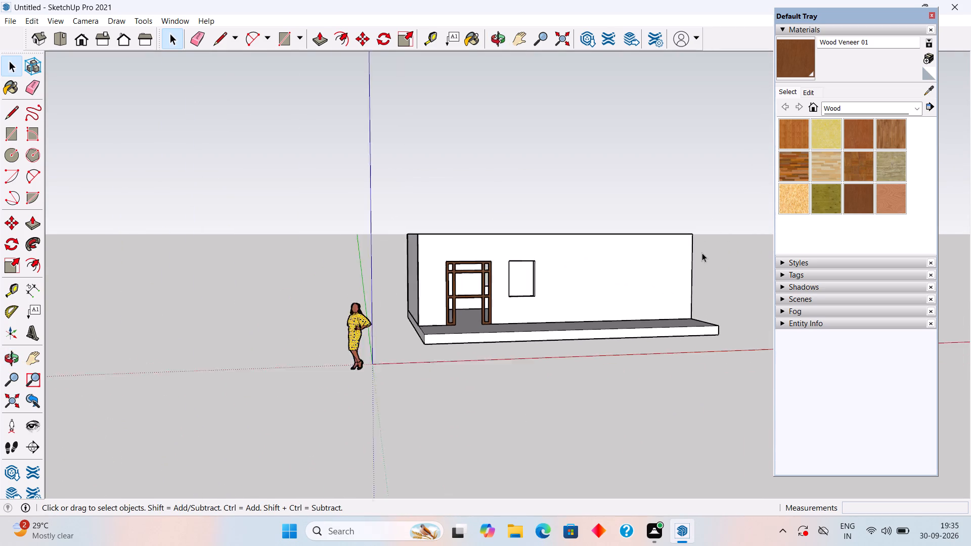
pyautogui.scroll(3, 702, 253)
pyautogui.moveTo(716, 285); pyautogui.dragTo(695, 419, button='middle')
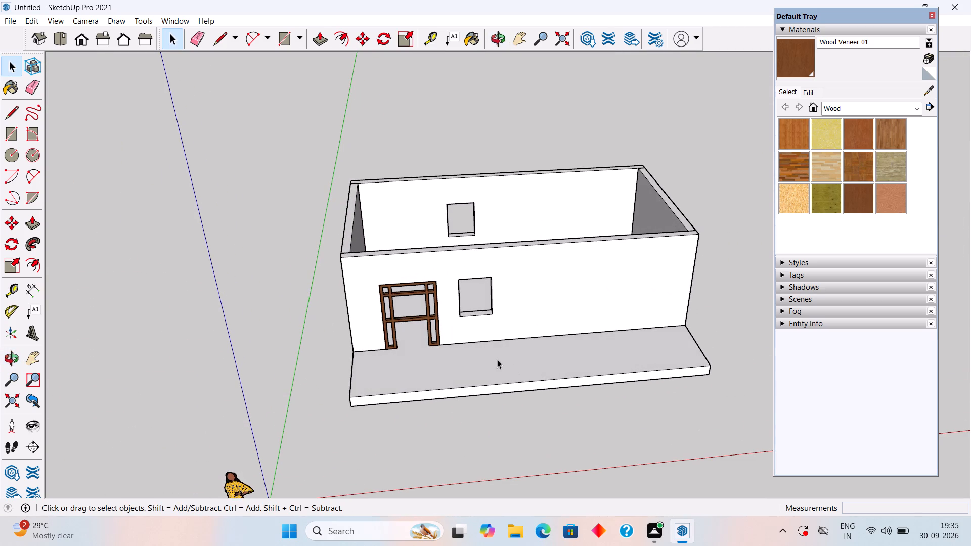
pyautogui.scroll(1, 497, 359)
pyautogui.moveTo(489, 270); pyautogui.dragTo(528, 138, button='middle')
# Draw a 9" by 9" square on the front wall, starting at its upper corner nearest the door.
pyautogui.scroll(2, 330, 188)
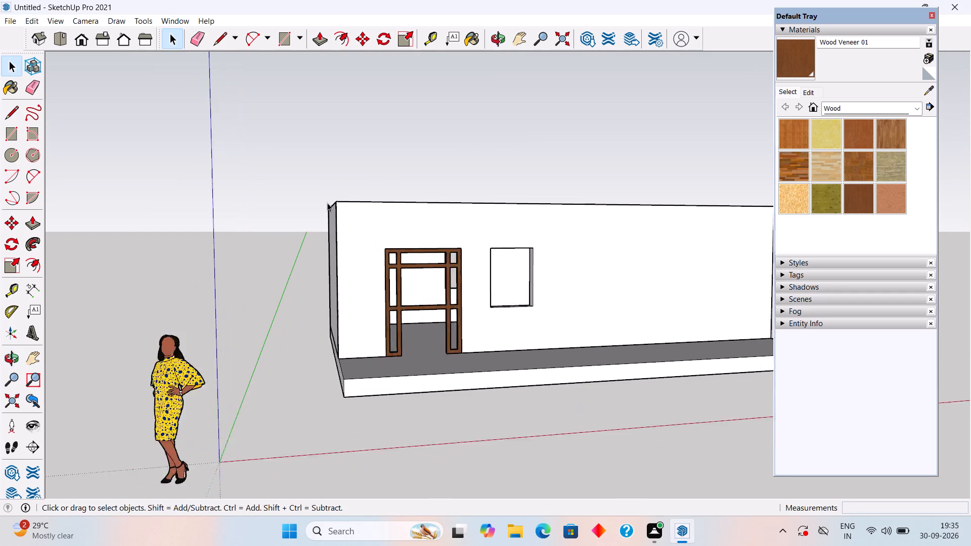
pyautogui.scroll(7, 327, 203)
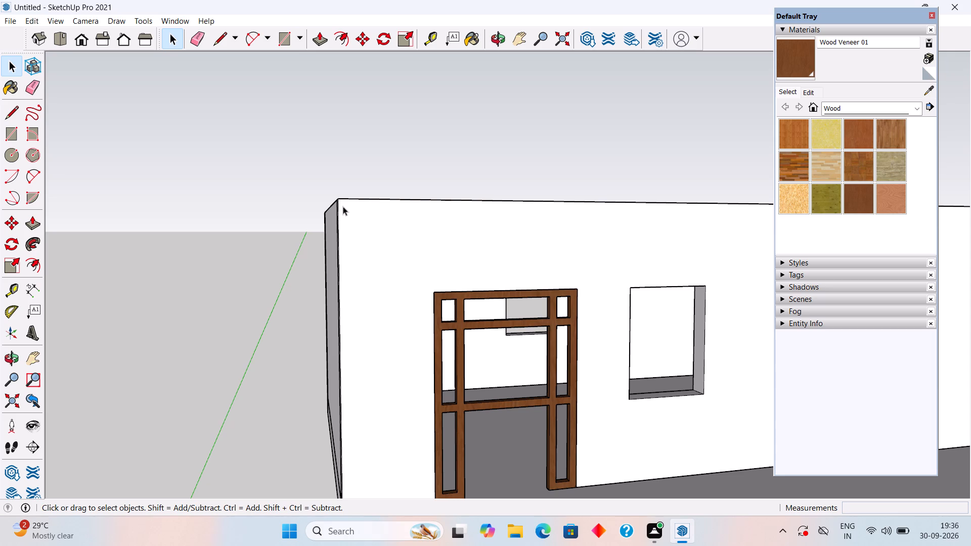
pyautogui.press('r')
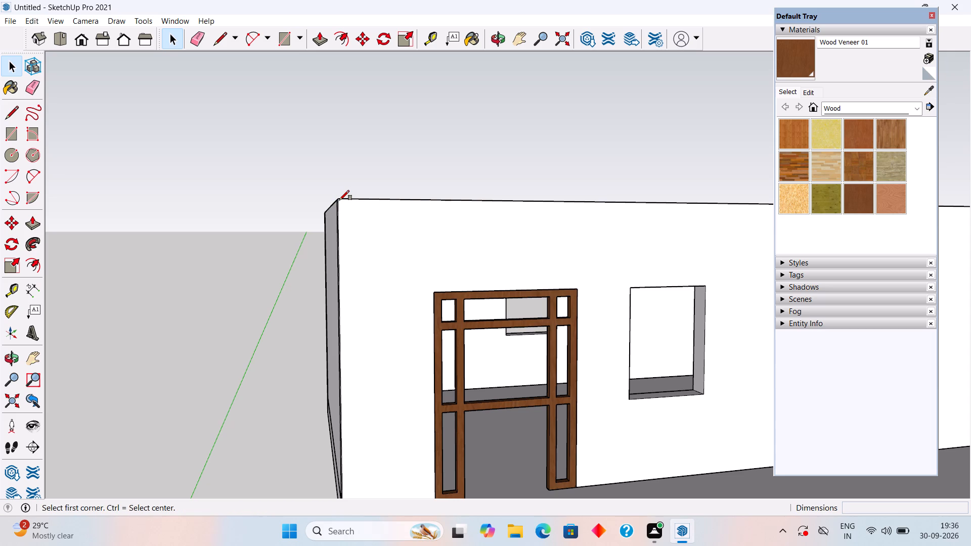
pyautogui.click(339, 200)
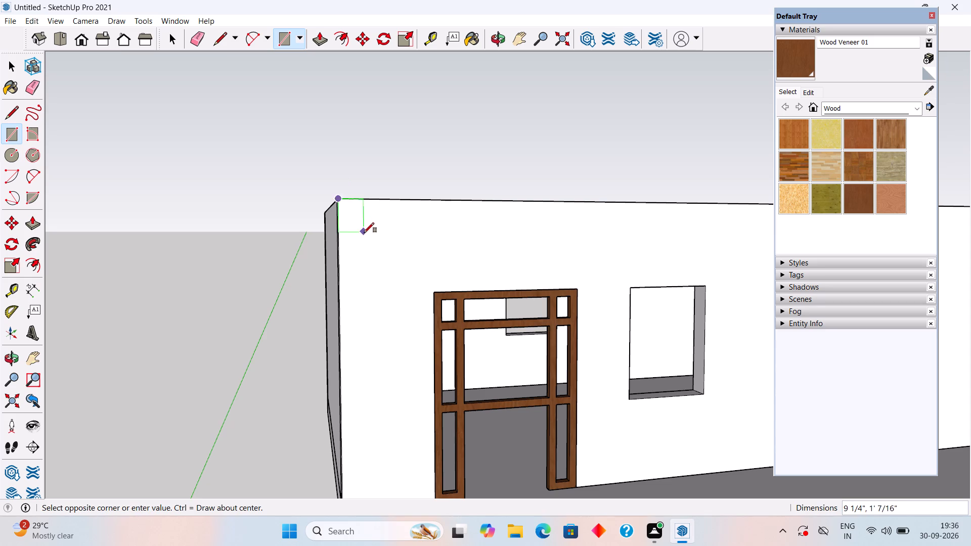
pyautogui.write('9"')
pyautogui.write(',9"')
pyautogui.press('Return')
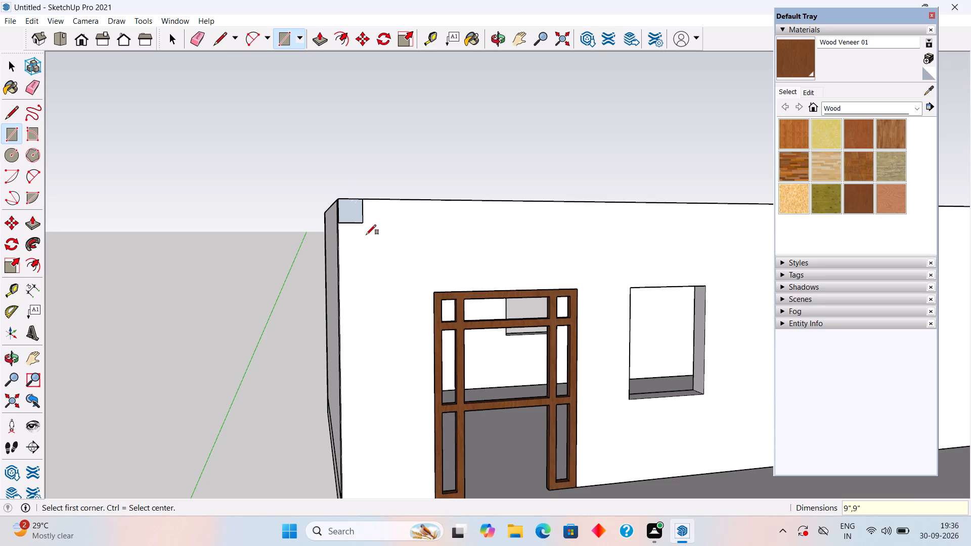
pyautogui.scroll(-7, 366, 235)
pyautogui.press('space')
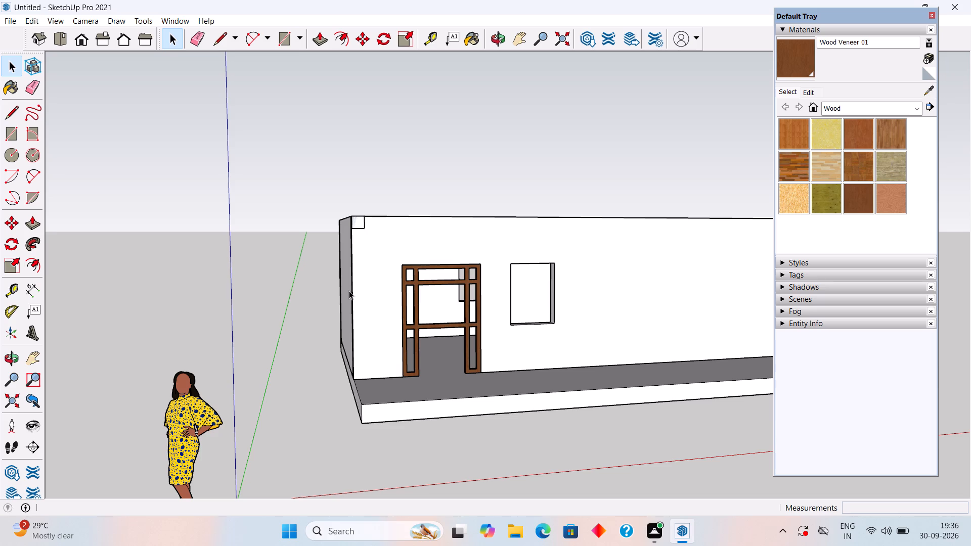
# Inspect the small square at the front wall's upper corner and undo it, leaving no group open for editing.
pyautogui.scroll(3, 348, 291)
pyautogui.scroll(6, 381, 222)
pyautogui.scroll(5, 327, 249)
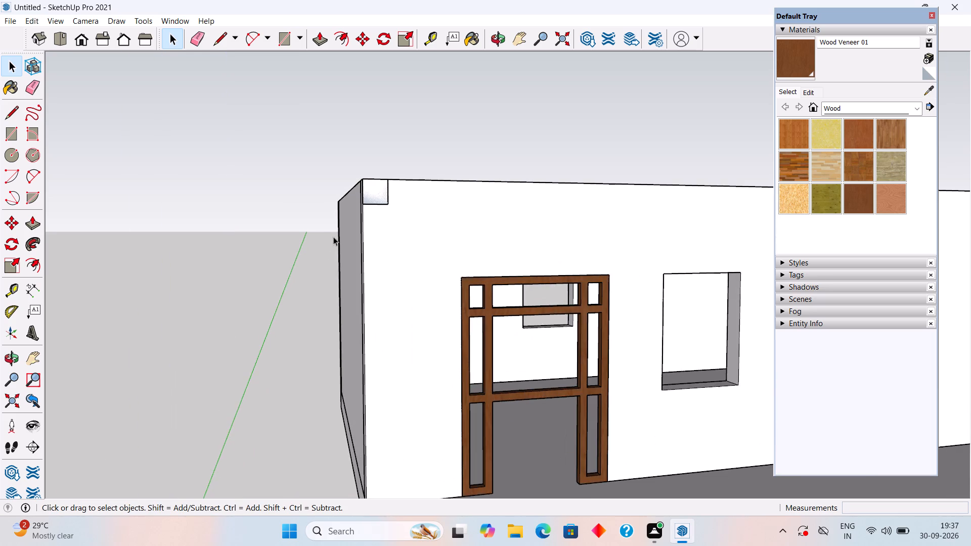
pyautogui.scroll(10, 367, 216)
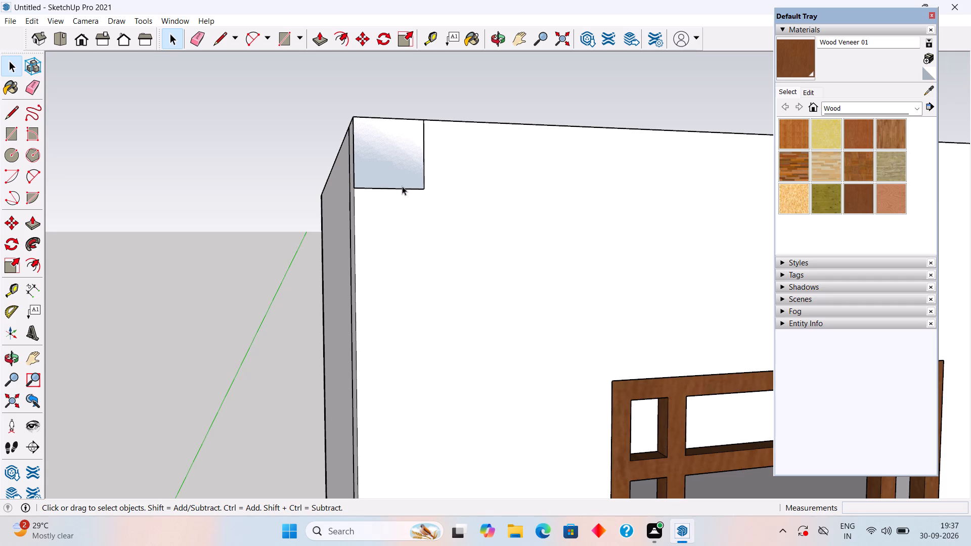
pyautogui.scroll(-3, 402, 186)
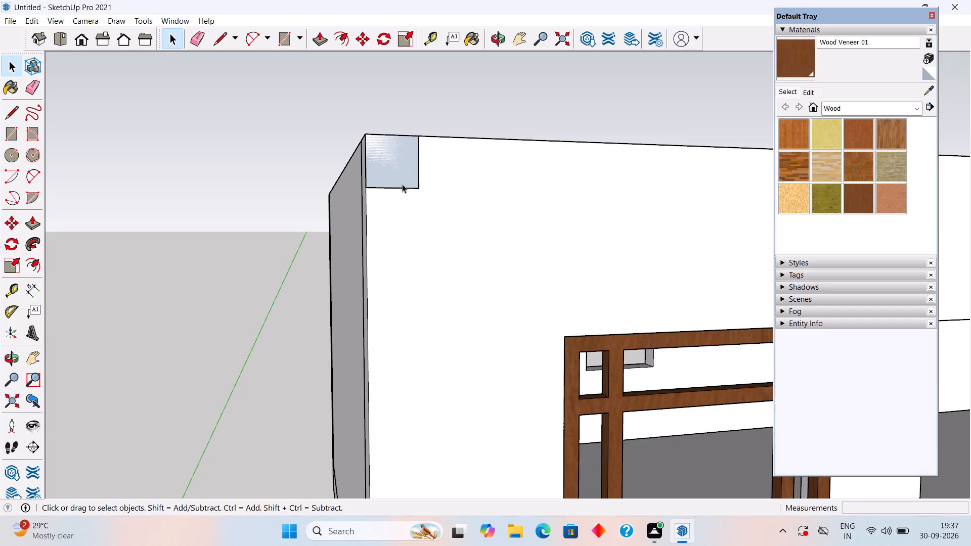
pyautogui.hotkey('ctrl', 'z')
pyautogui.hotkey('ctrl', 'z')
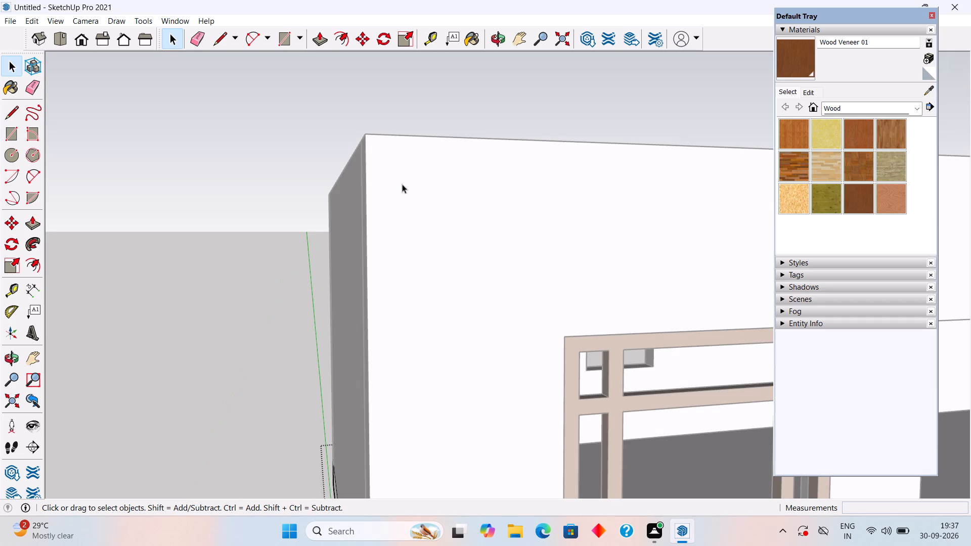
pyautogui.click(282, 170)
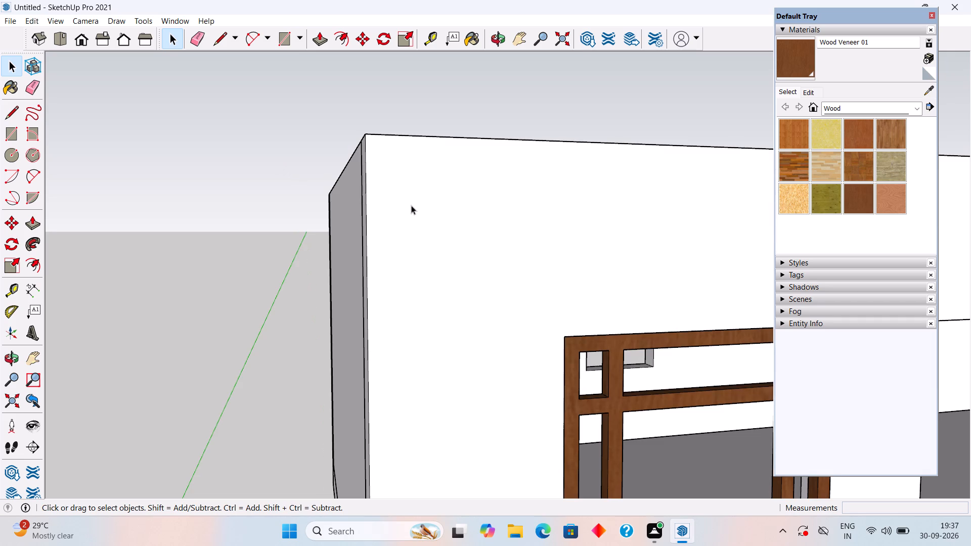
# Draw a rectangle 9" wide and 12" high on the front wall from its upper corner nearest the door.
pyautogui.press('r')
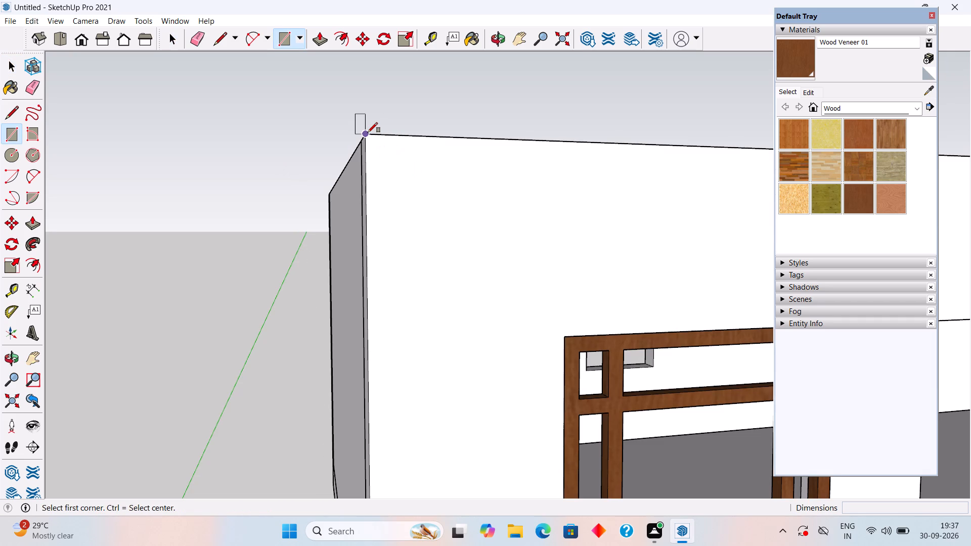
pyautogui.click(368, 132)
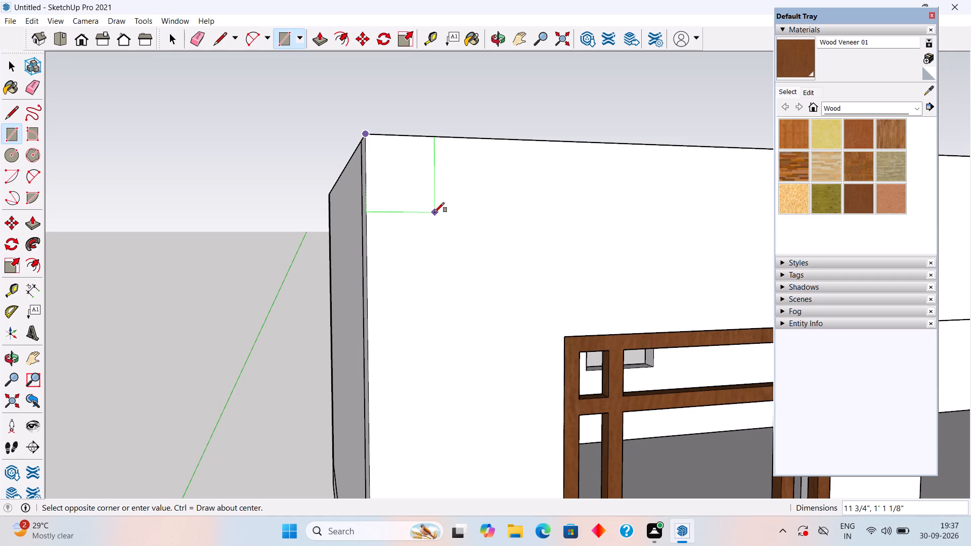
pyautogui.write('9",')
pyautogui.write('12')
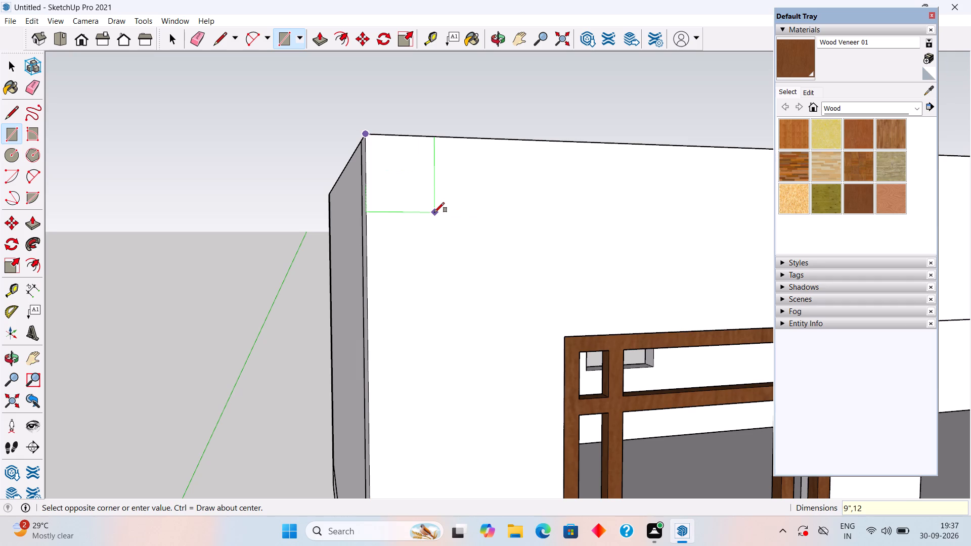
pyautogui.hotkey('shift', '"')
pyautogui.press('Return')
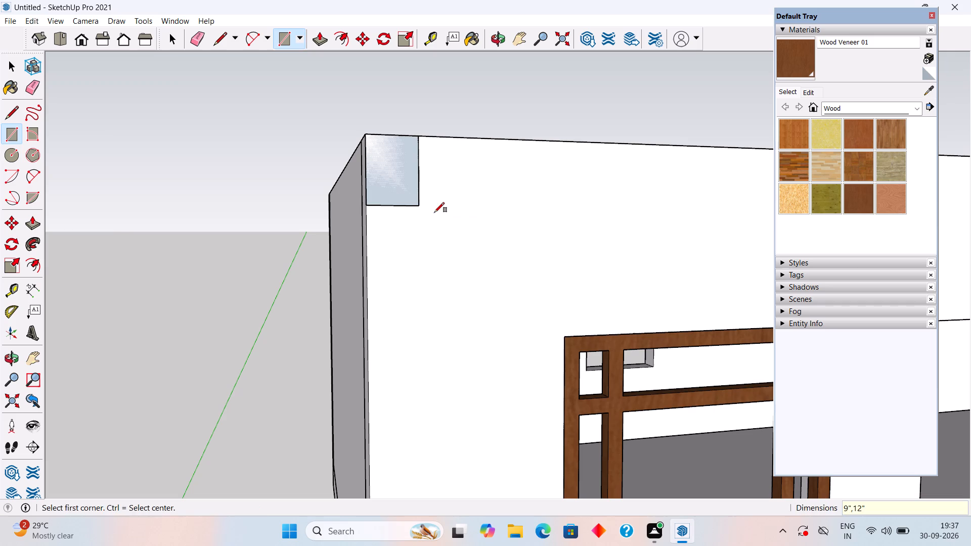
pyautogui.press('space')
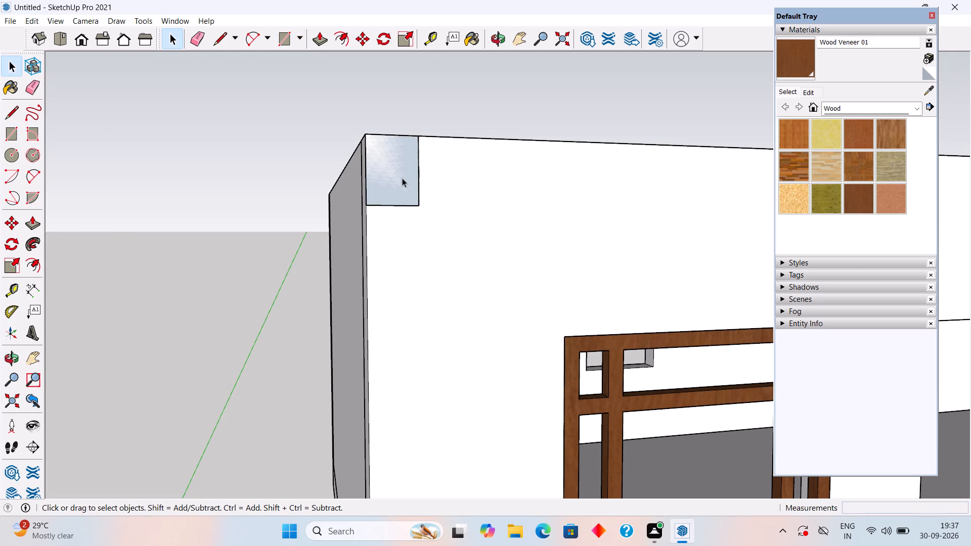
# Push/Pull the 9" by 12" rectangle outward 6' 6" to align with the plinth's front edge, forming a beam.
pyautogui.click(402, 178)
pyautogui.press('p')
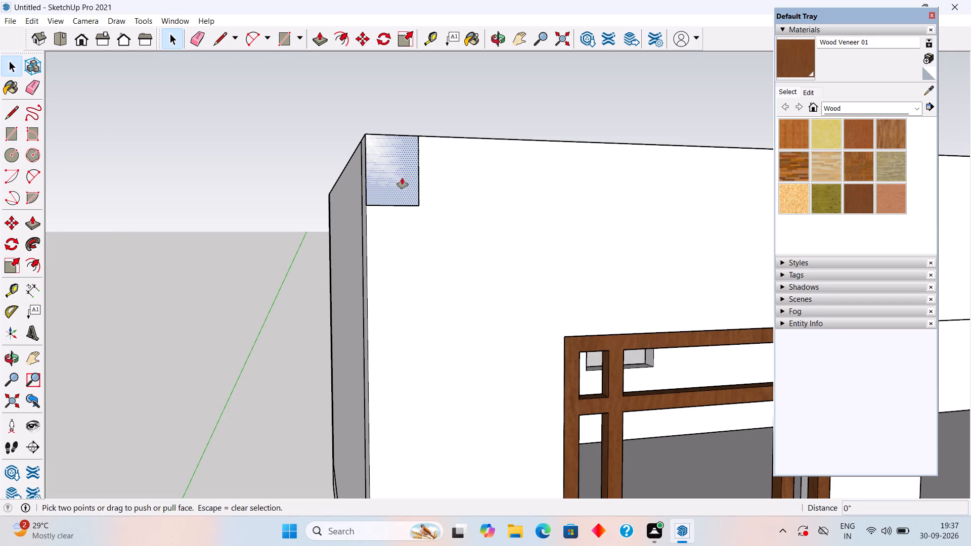
pyautogui.click(402, 178)
pyautogui.scroll(-9, 452, 244)
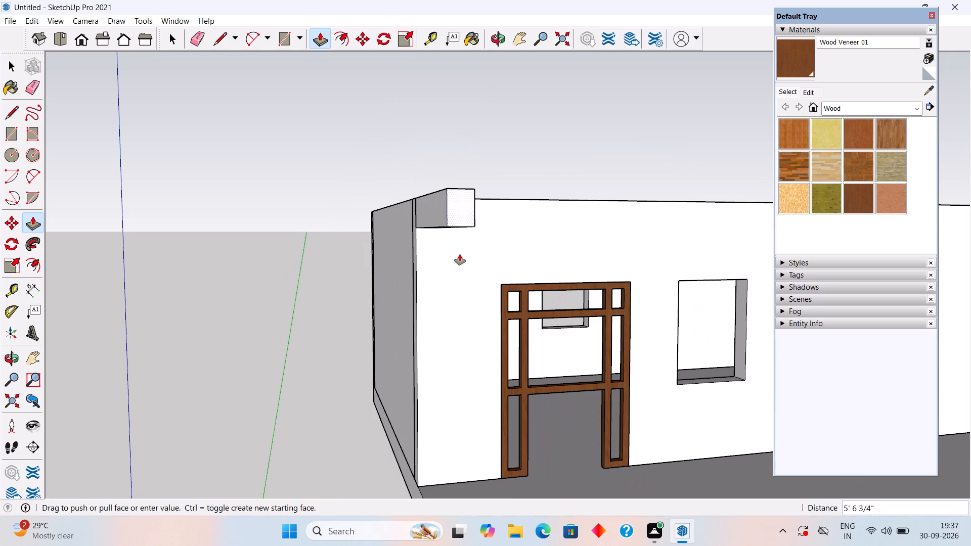
pyautogui.scroll(-7, 467, 259)
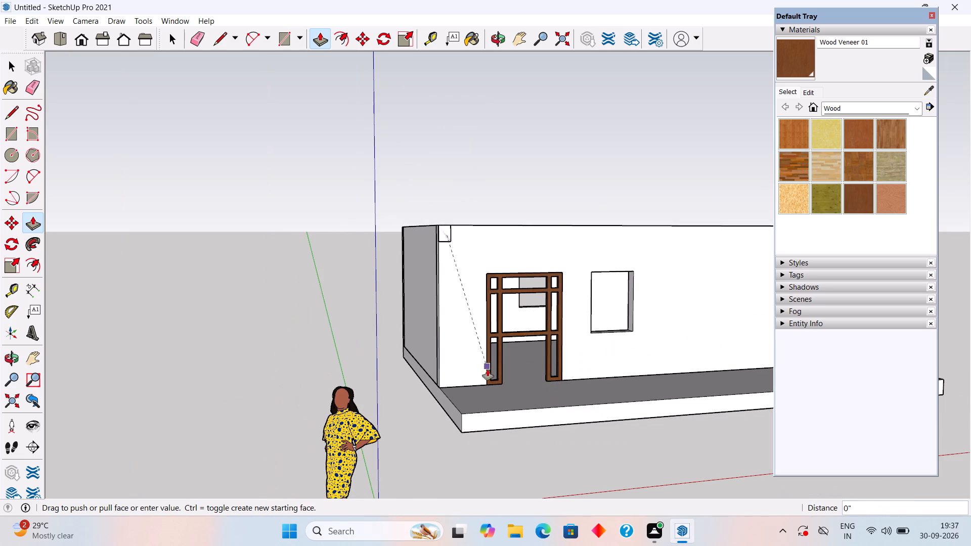
pyautogui.click(476, 412)
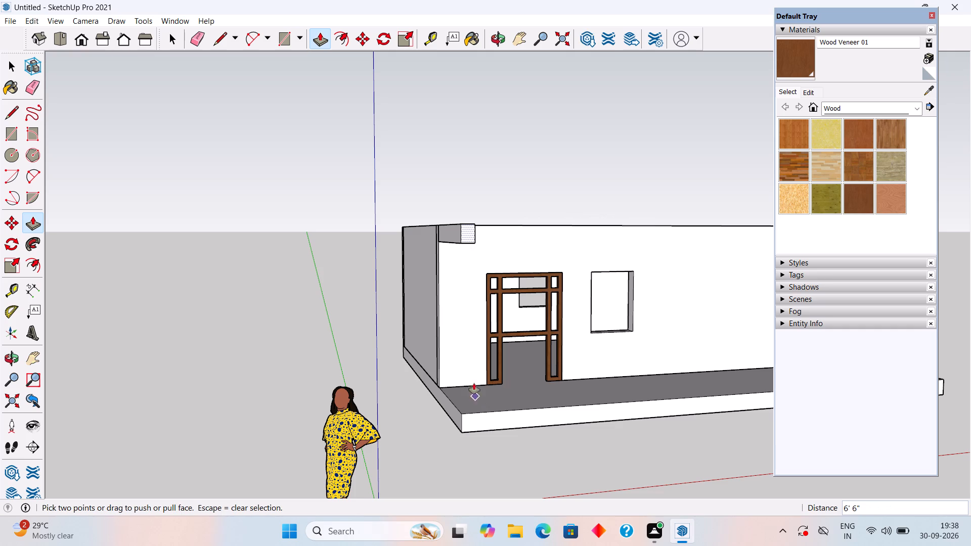
pyautogui.scroll(-3, 450, 295)
pyautogui.press('space')
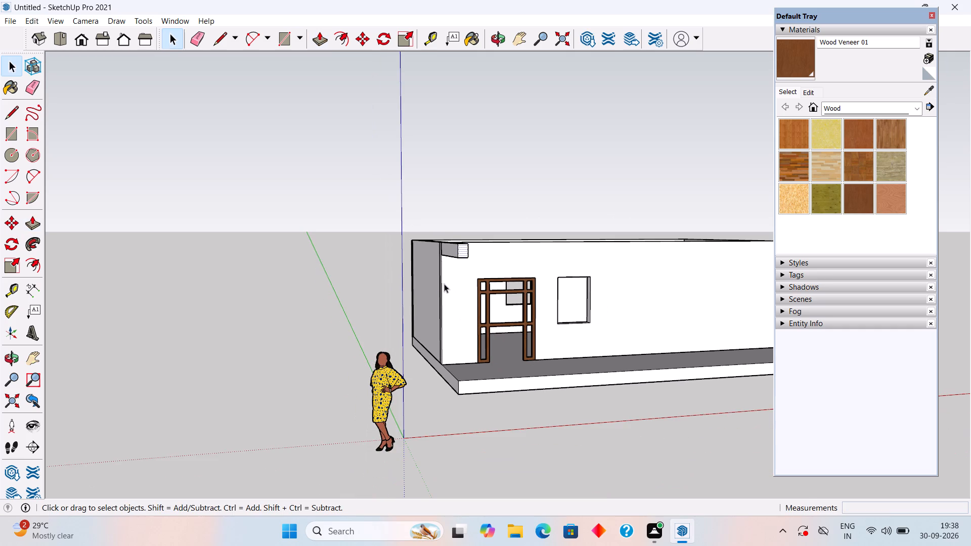
# Select all of the projecting beam's connected geometry and make it a group.
pyautogui.moveTo(445, 241); pyautogui.dragTo(518, 259, button='middle')
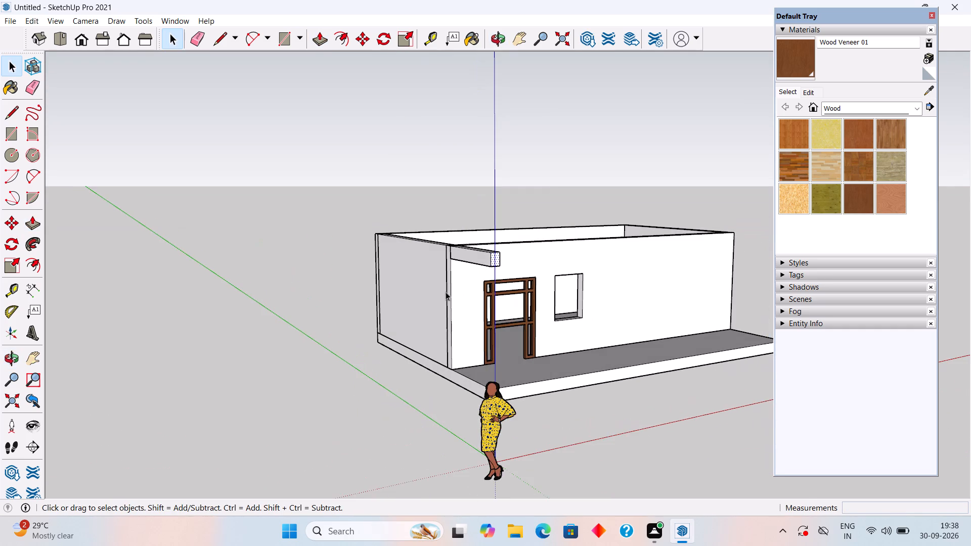
pyautogui.scroll(10, 433, 221)
pyautogui.tripleClick(505, 360)
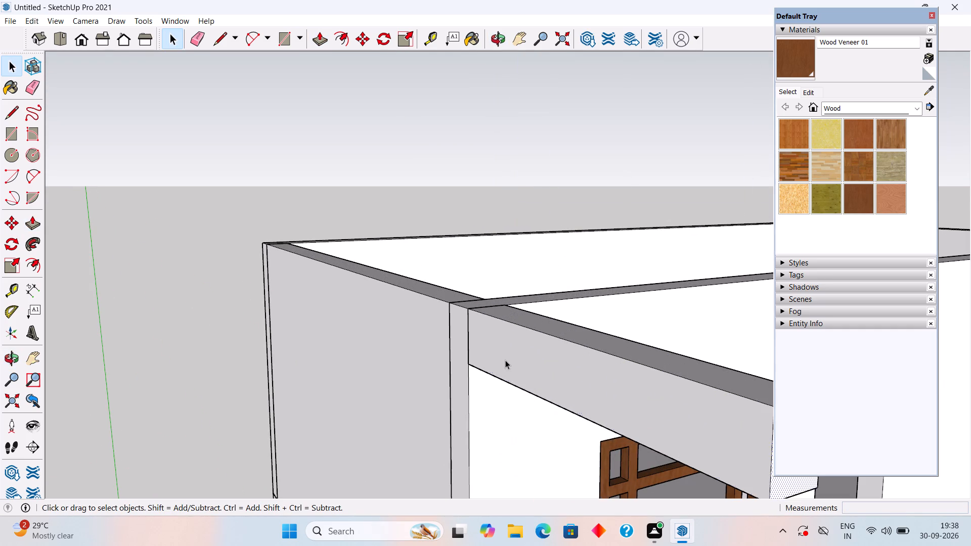
pyautogui.rightClick(505, 360)
pyautogui.click(561, 271)
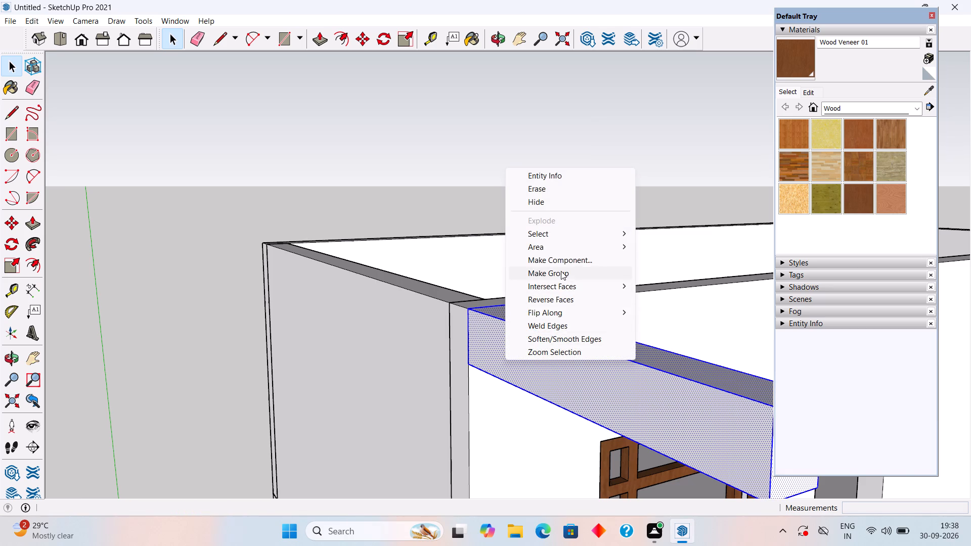
# Move the projecting beam group 2" along the front wall toward the door, away from the corner.
pyautogui.scroll(4, 520, 326)
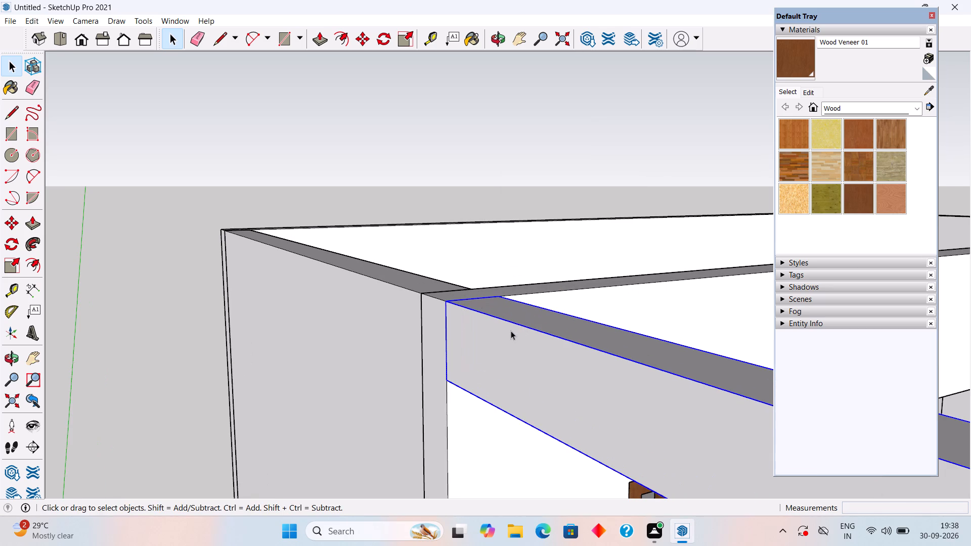
pyautogui.press('m')
pyautogui.click(446, 303)
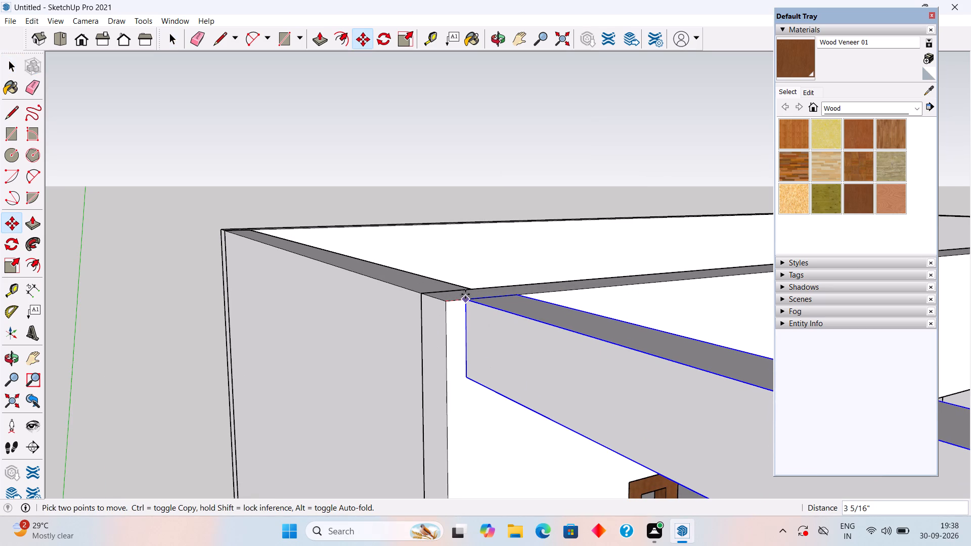
pyautogui.write('2"')
pyautogui.press('Return')
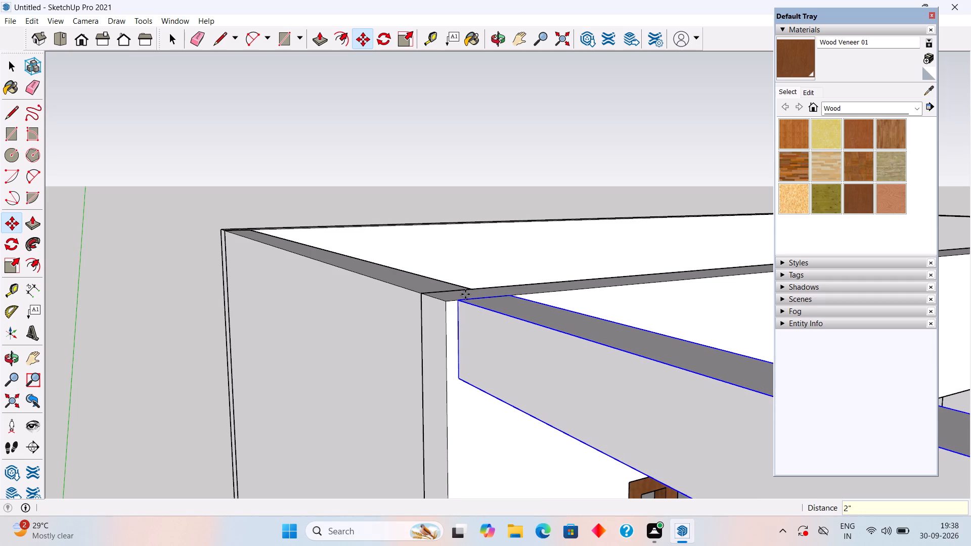
pyautogui.press('space')
pyautogui.scroll(-10, 465, 294)
pyautogui.click(345, 180)
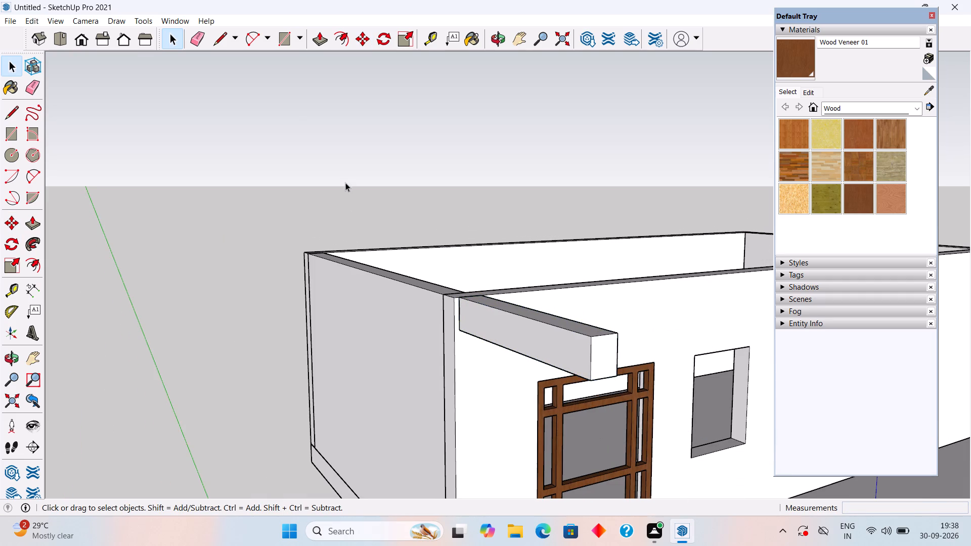
# Examine how the projecting beam sits against the front wall and plinth, viewing the building from below, above and the end.
pyautogui.moveTo(383, 378); pyautogui.dragTo(225, 395, button='middle')
pyautogui.scroll(3, 238, 377)
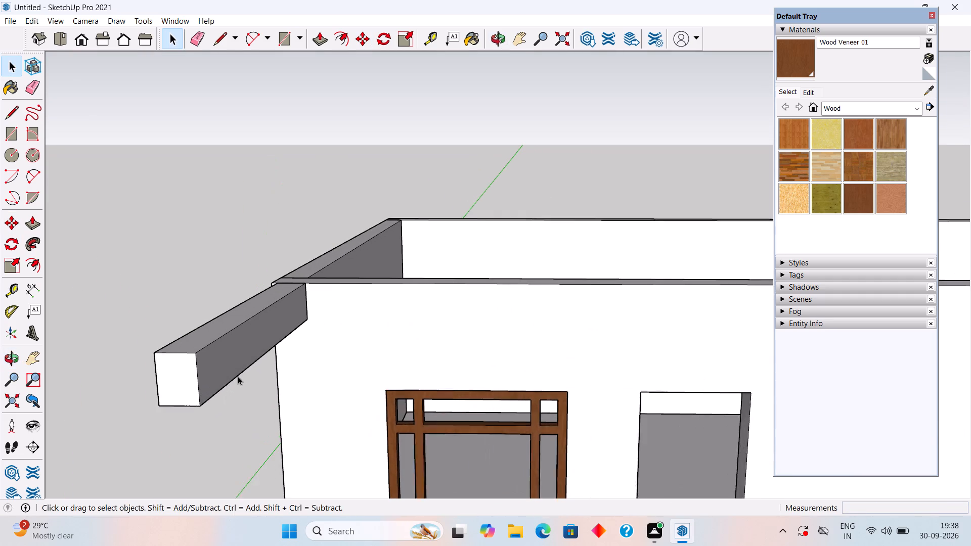
pyautogui.scroll(1, 238, 376)
pyautogui.moveTo(245, 330); pyautogui.dragTo(280, 292, button='middle')
pyautogui.scroll(-5, 280, 292)
pyautogui.moveTo(284, 317); pyautogui.dragTo(351, 280, button='middle')
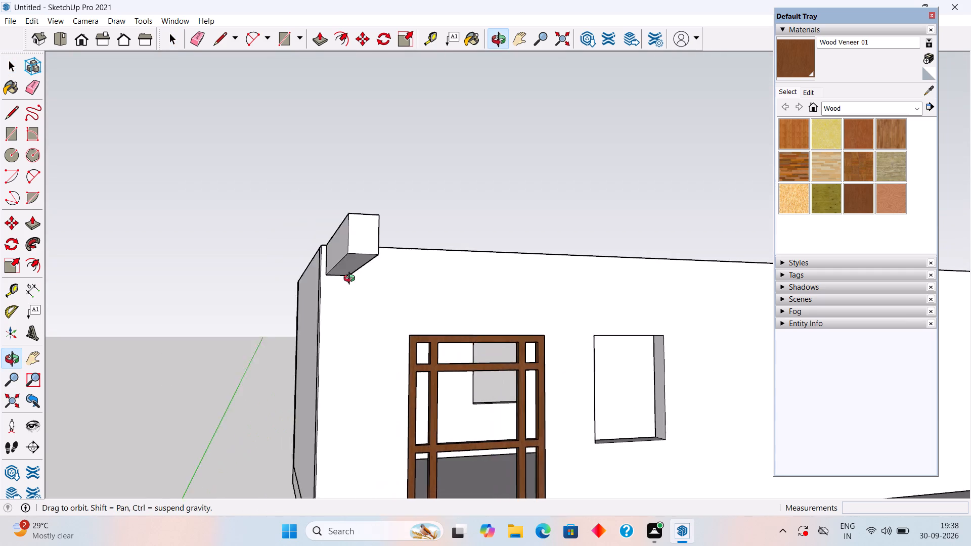
pyautogui.moveTo(351, 280); pyautogui.dragTo(359, 287, button='middle')
pyautogui.scroll(-12, 359, 286)
pyautogui.moveTo(370, 308); pyautogui.dragTo(341, 350, button='middle')
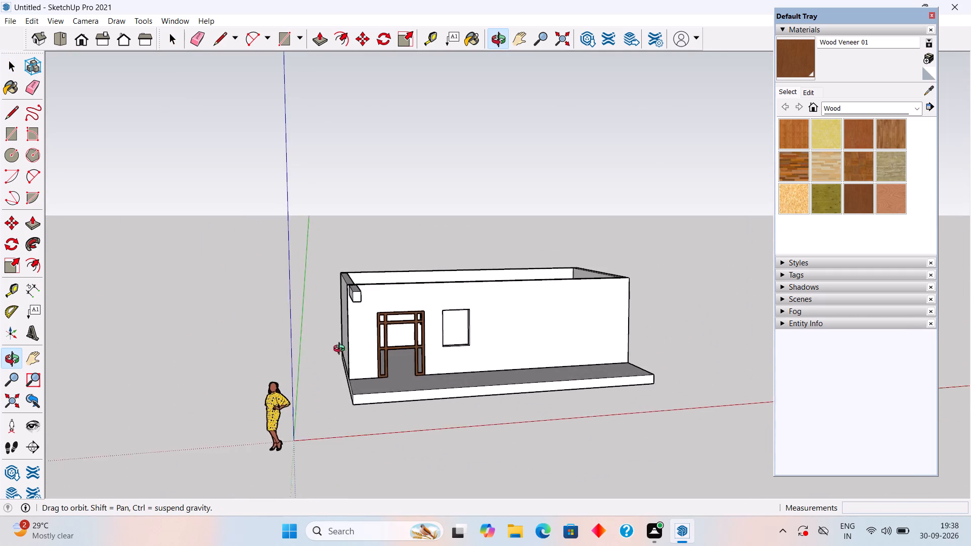
pyautogui.moveTo(341, 350); pyautogui.dragTo(291, 338, button='middle')
pyautogui.scroll(-1, 283, 281)
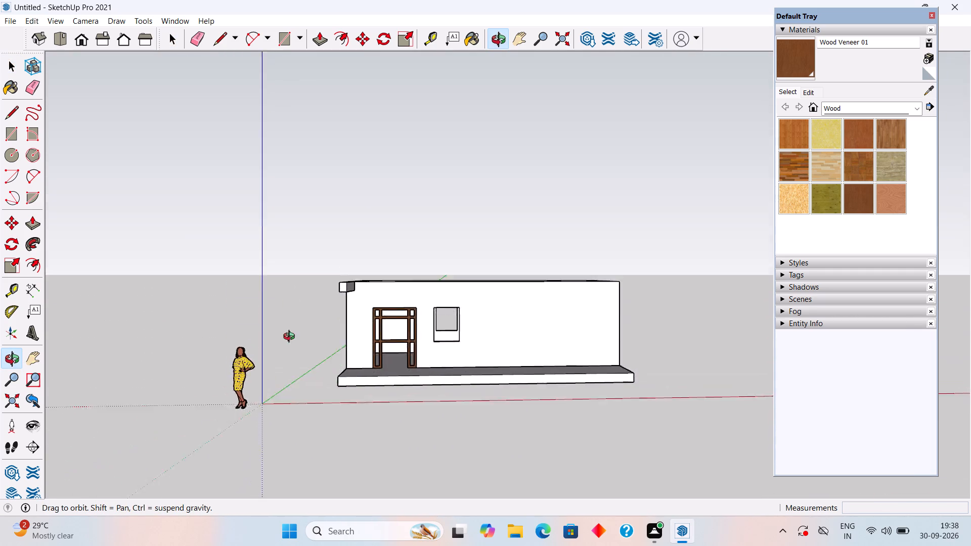
pyautogui.moveTo(291, 338); pyautogui.dragTo(304, 457, button='middle')
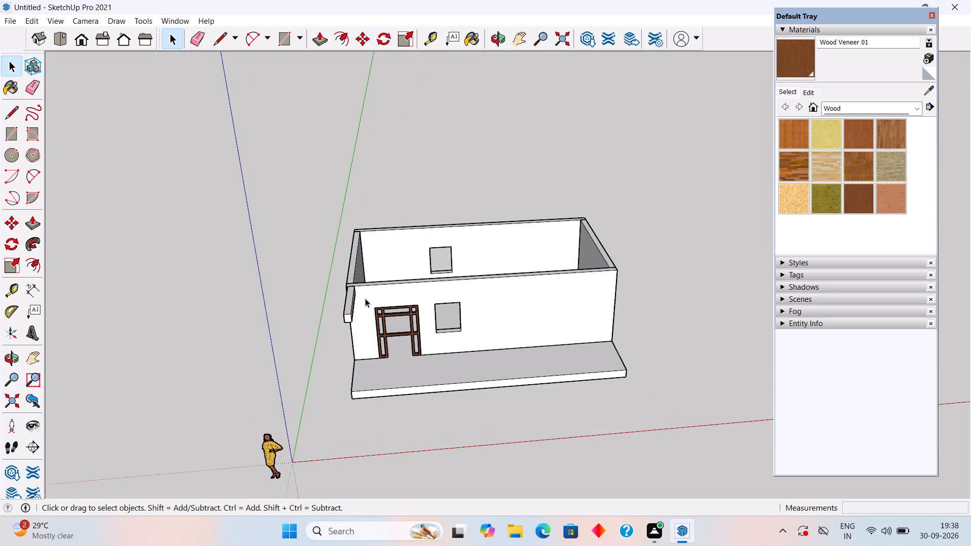
pyautogui.moveTo(365, 298); pyautogui.dragTo(698, 340, button='middle')
pyautogui.moveTo(476, 385); pyautogui.dragTo(555, 351, button='middle')
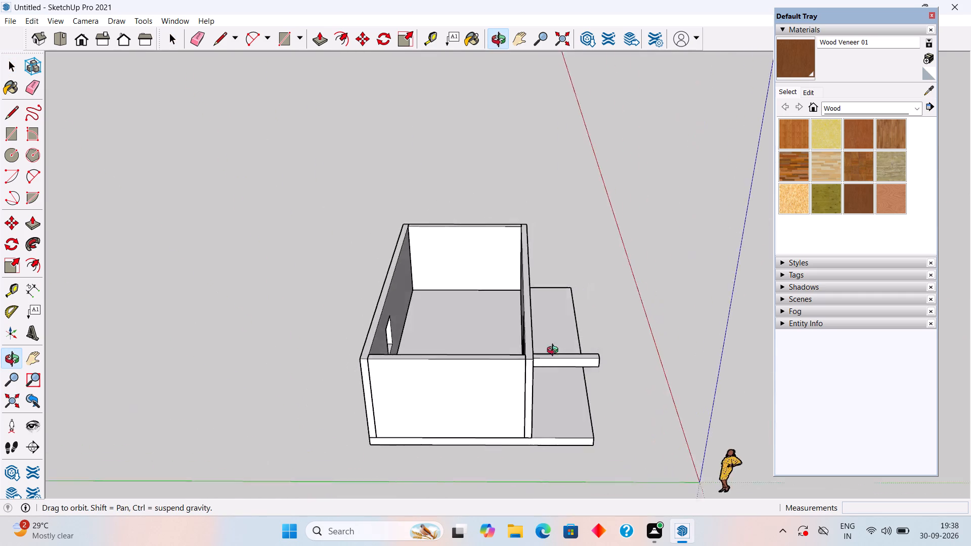
pyautogui.moveTo(555, 351); pyautogui.dragTo(575, 336, button='middle')
# Lower the top face of the end wall nearest the beam by 12" with Push/Pull inside its group.
pyautogui.scroll(5, 470, 351)
pyautogui.moveTo(469, 354); pyautogui.dragTo(546, 337, button='middle')
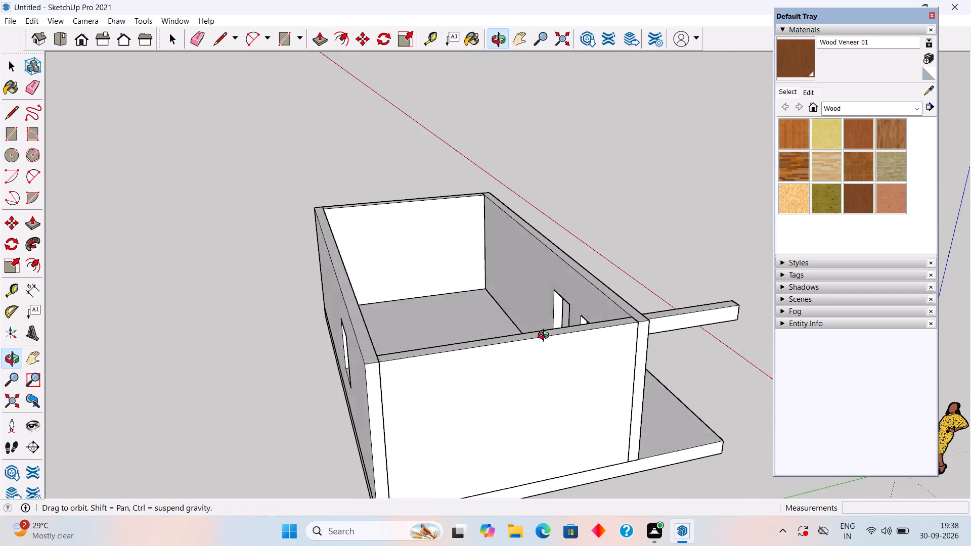
pyautogui.moveTo(546, 337); pyautogui.dragTo(556, 337, button='middle')
pyautogui.click(562, 348)
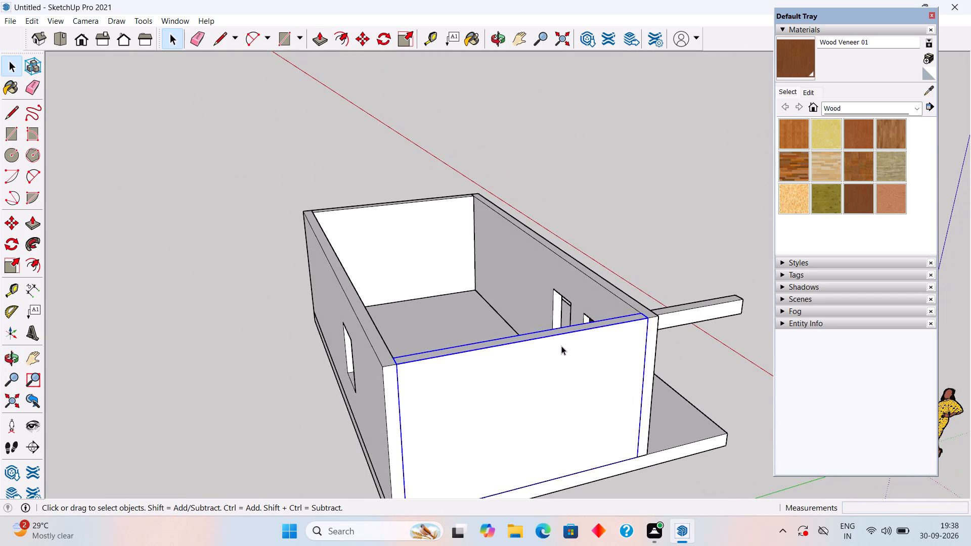
pyautogui.scroll(7, 561, 346)
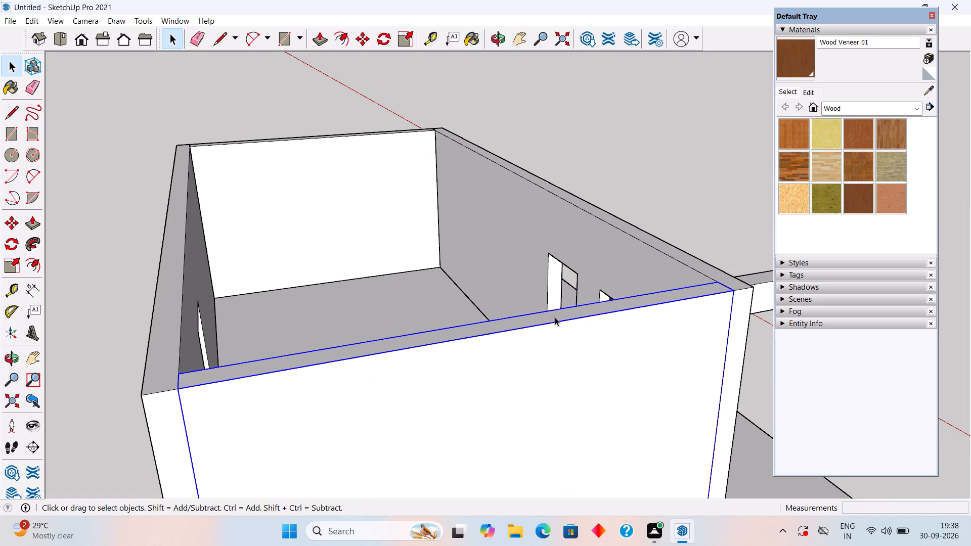
pyautogui.press('p')
pyautogui.press('space')
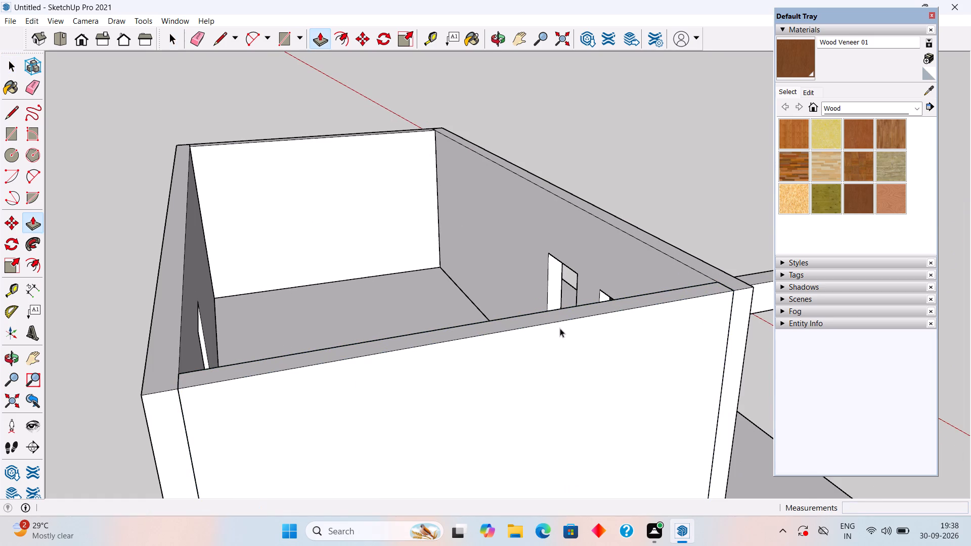
pyautogui.tripleClick(559, 328)
pyautogui.press('p')
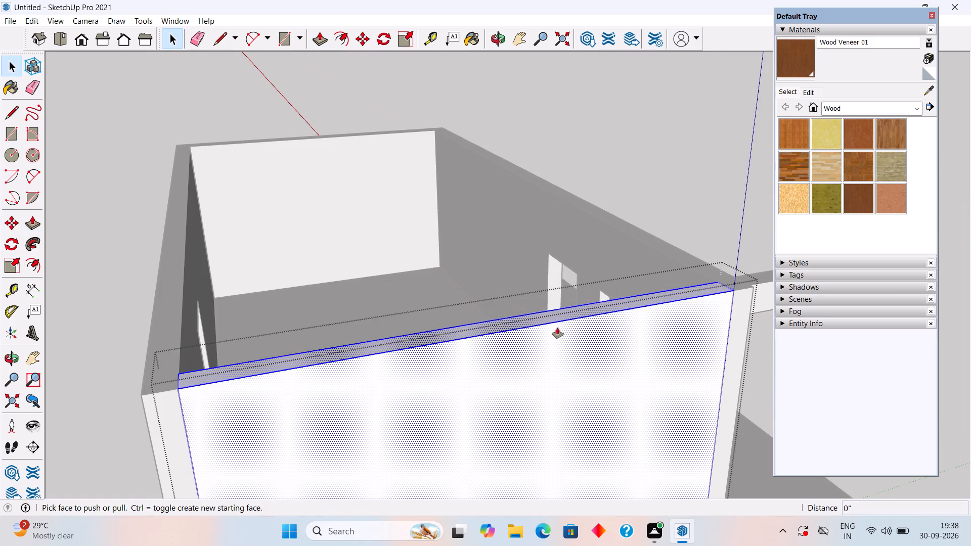
pyautogui.click(559, 311)
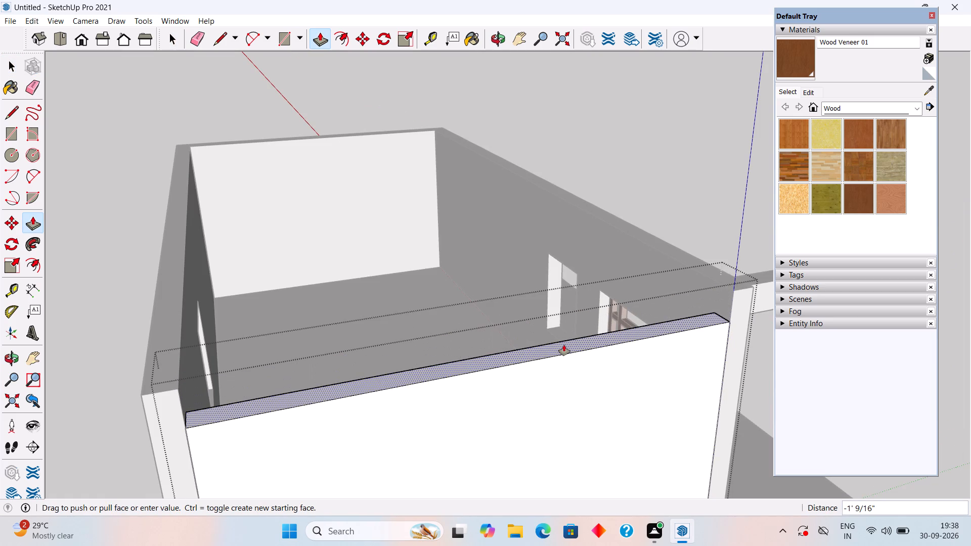
pyautogui.write('12')
pyautogui.hotkey('shift', '"')
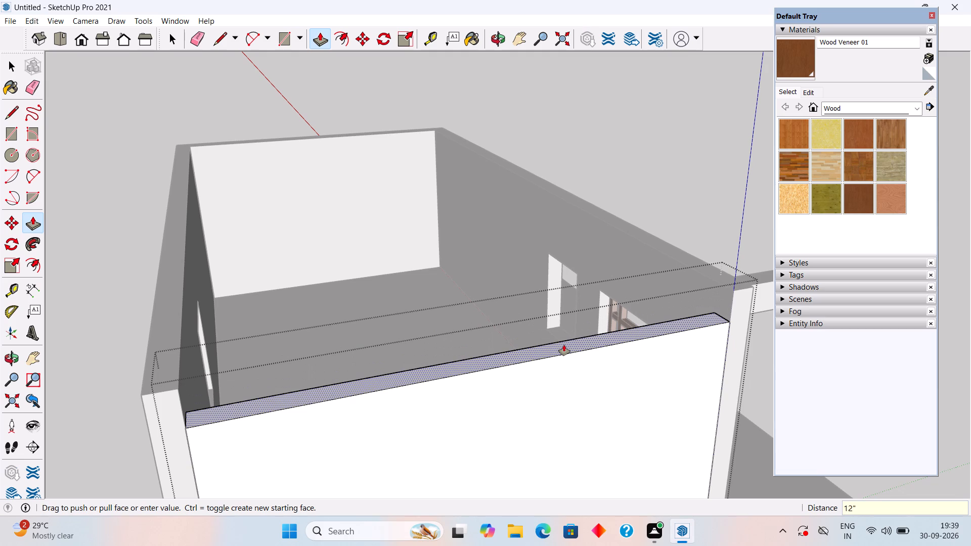
pyautogui.press('Return')
pyautogui.press('space')
pyautogui.scroll(1, 564, 345)
pyautogui.scroll(-7, 564, 345)
pyautogui.click(646, 254)
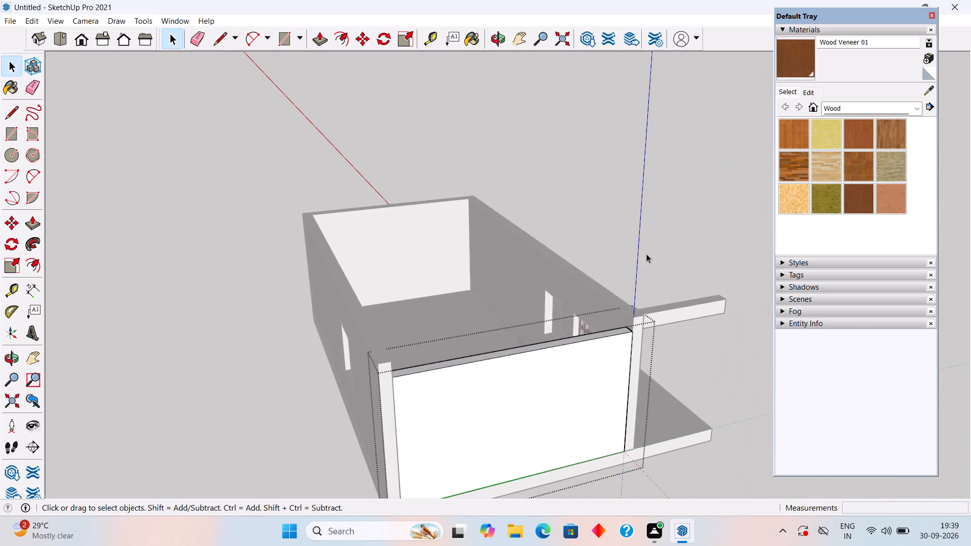
# Select all of the beam's geometry inside its group and move it 2' outward, away from the front wall.
pyautogui.moveTo(660, 335); pyautogui.dragTo(699, 320, button='middle')
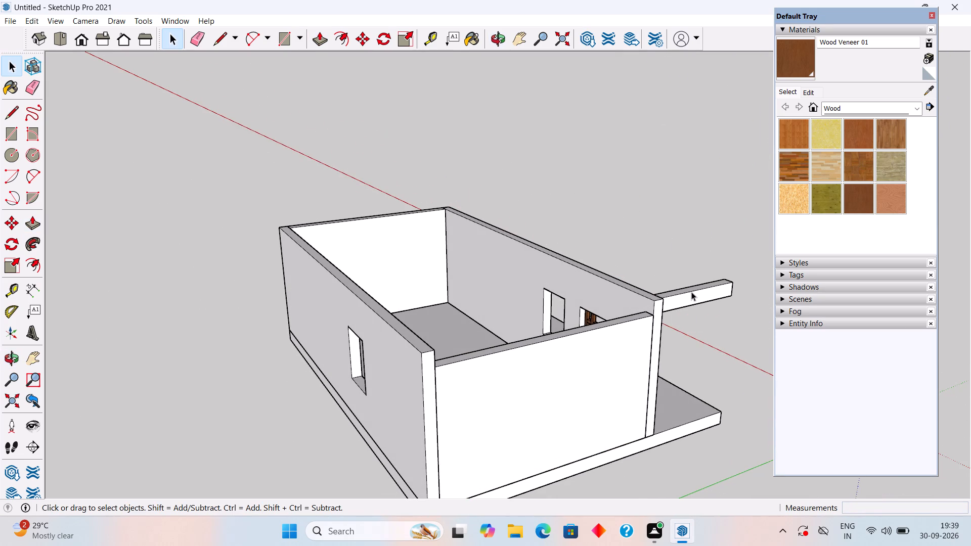
pyautogui.doubleClick(691, 292)
pyautogui.click(691, 292)
pyautogui.moveTo(635, 312); pyautogui.dragTo(667, 305, button='middle')
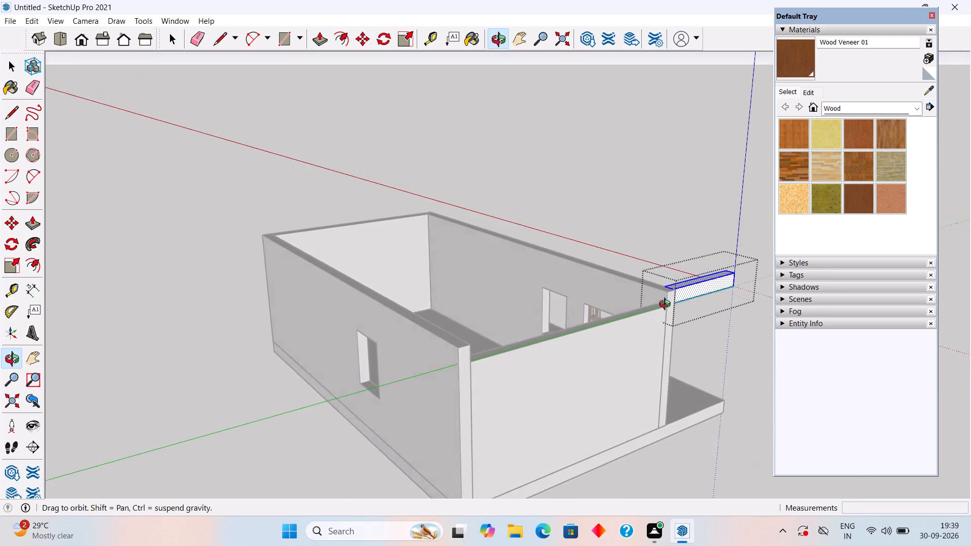
pyautogui.moveTo(667, 305); pyautogui.dragTo(674, 302, button='middle')
pyautogui.scroll(11, 674, 302)
pyautogui.scroll(-3, 683, 284)
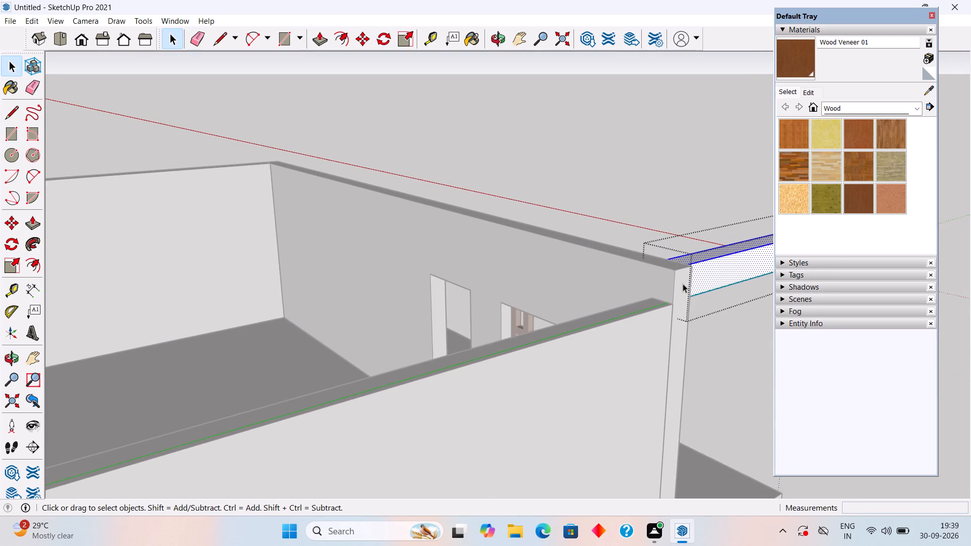
pyautogui.scroll(-3, 694, 272)
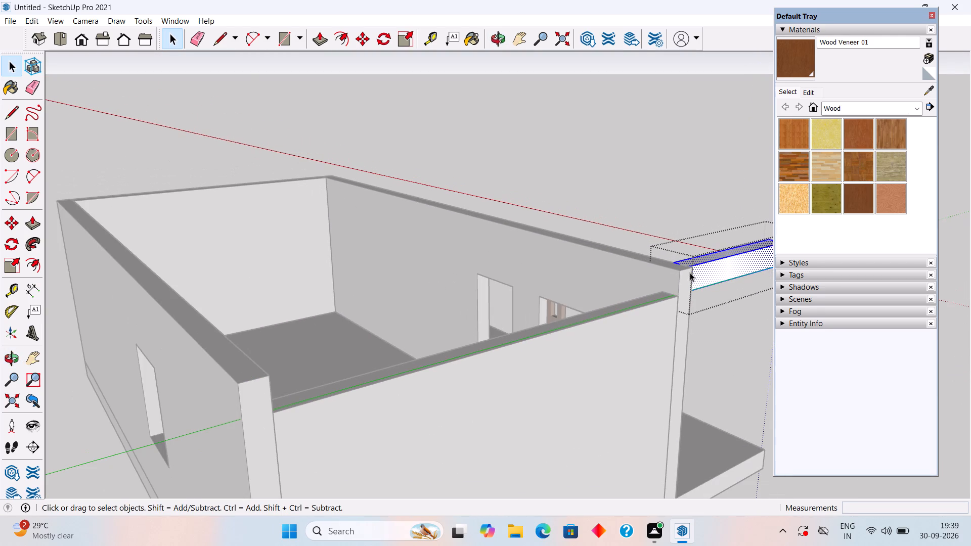
pyautogui.moveTo(688, 272); pyautogui.dragTo(414, 388, button='middle')
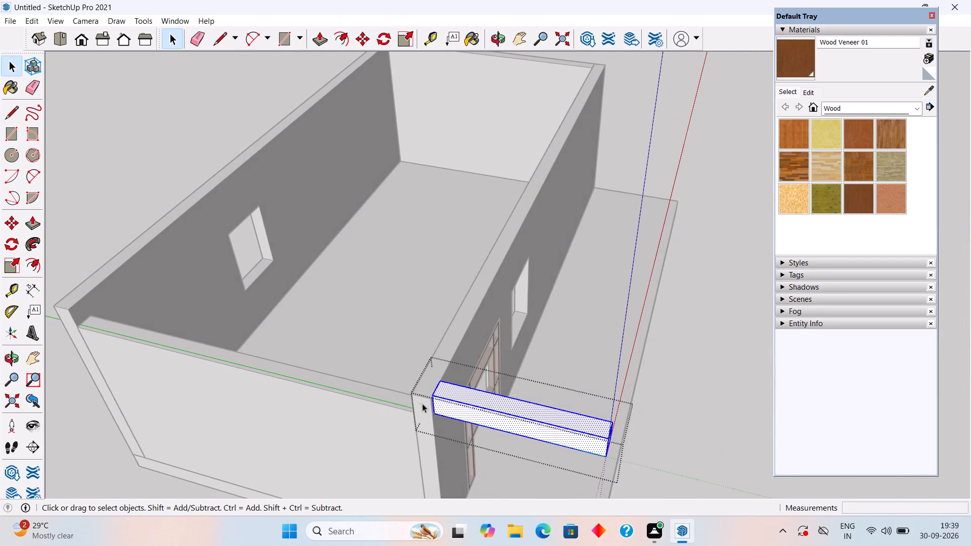
pyautogui.scroll(5, 426, 403)
pyautogui.moveTo(464, 411); pyautogui.dragTo(485, 394, button='middle')
pyautogui.scroll(-3, 482, 405)
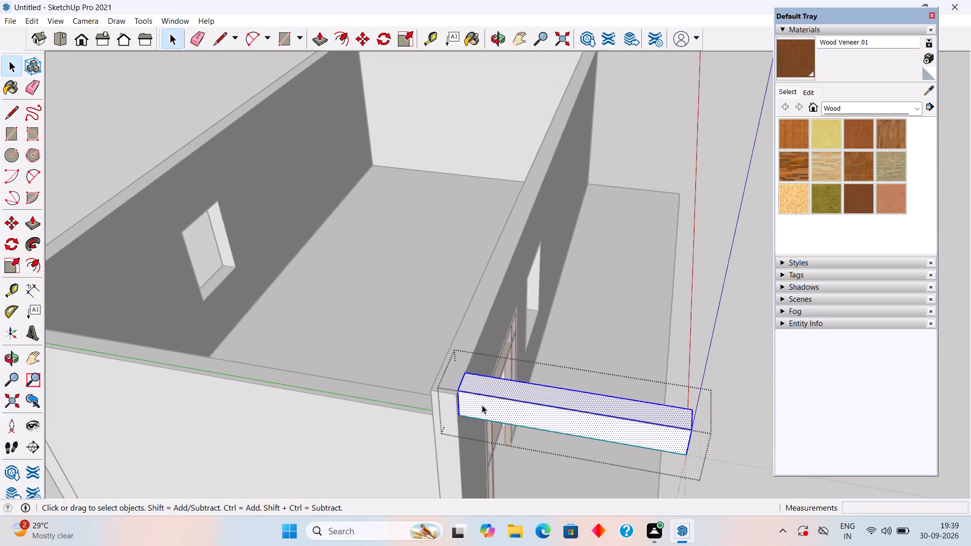
pyautogui.scroll(-2, 482, 405)
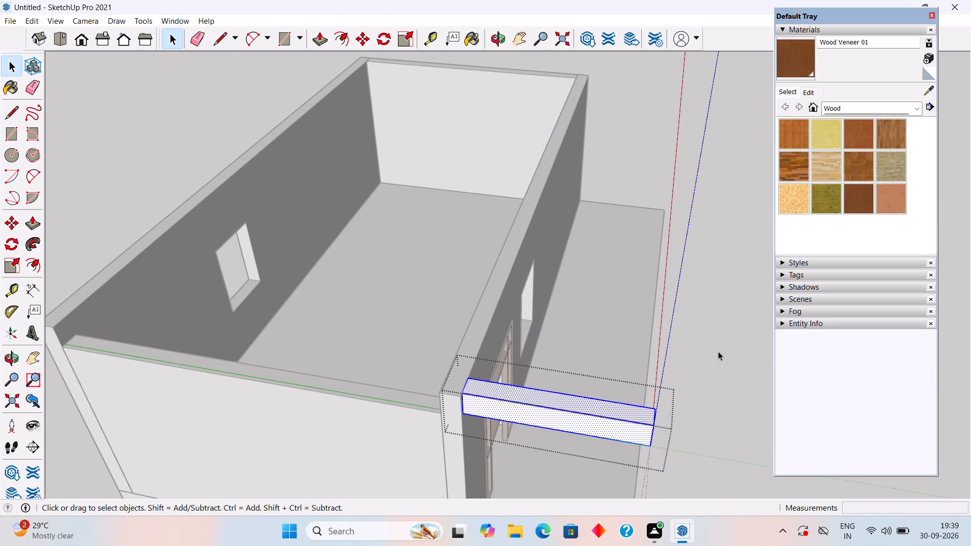
pyautogui.press('m')
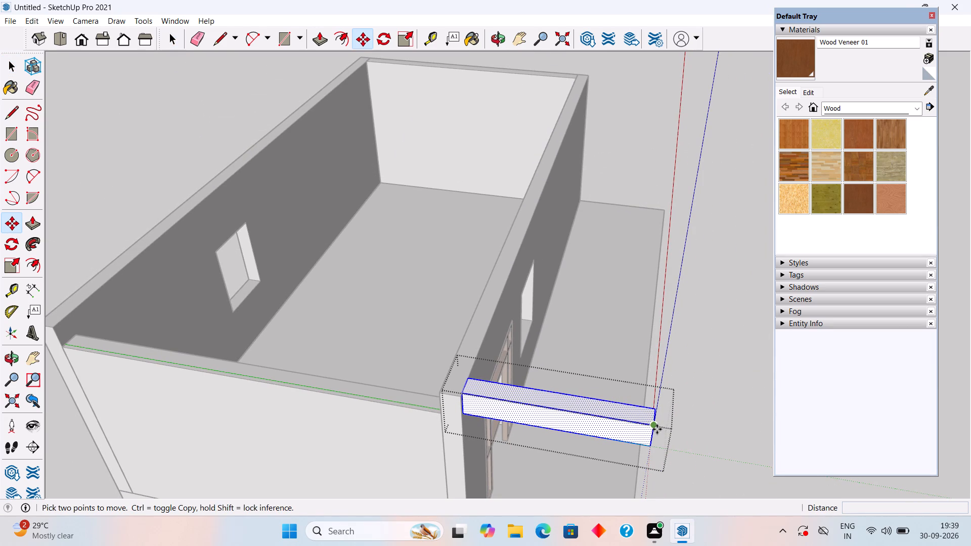
pyautogui.click(657, 429)
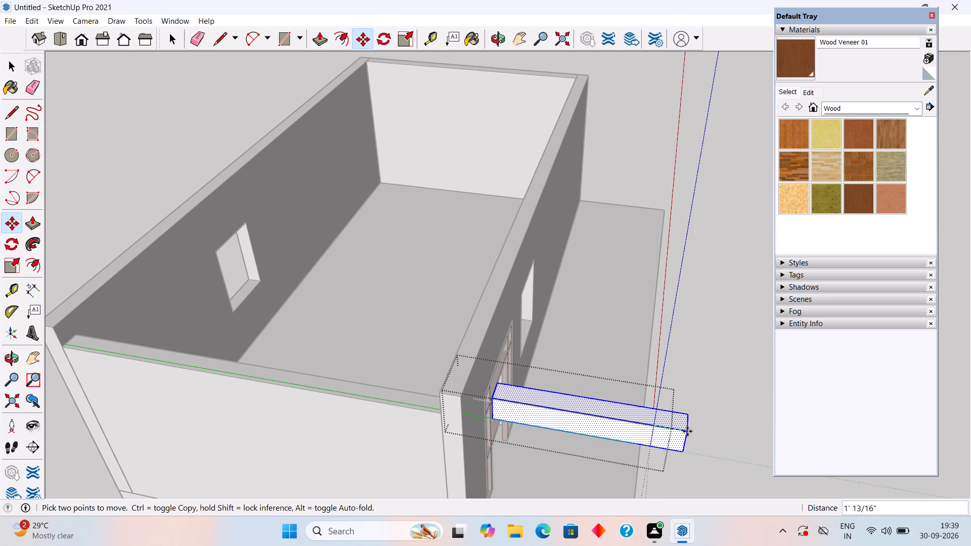
pyautogui.write("2'")
pyautogui.press('Return')
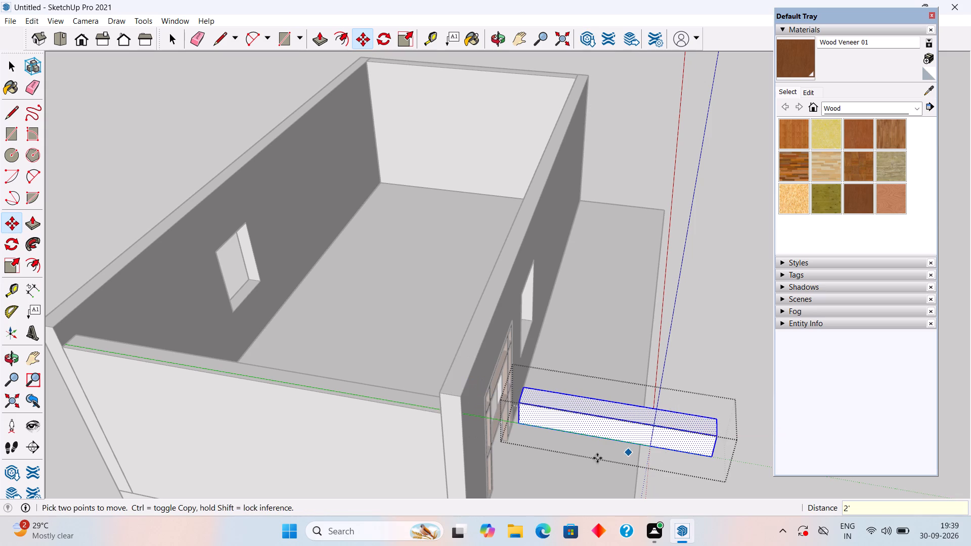
# Push/Pull the beam's inner end face 18' 3" back over the lowered end wall to the rear wall's inner corner.
pyautogui.moveTo(468, 463); pyautogui.dragTo(563, 347, button='middle')
pyautogui.scroll(4, 564, 228)
pyautogui.moveTo(567, 262); pyautogui.dragTo(653, 272, button='middle')
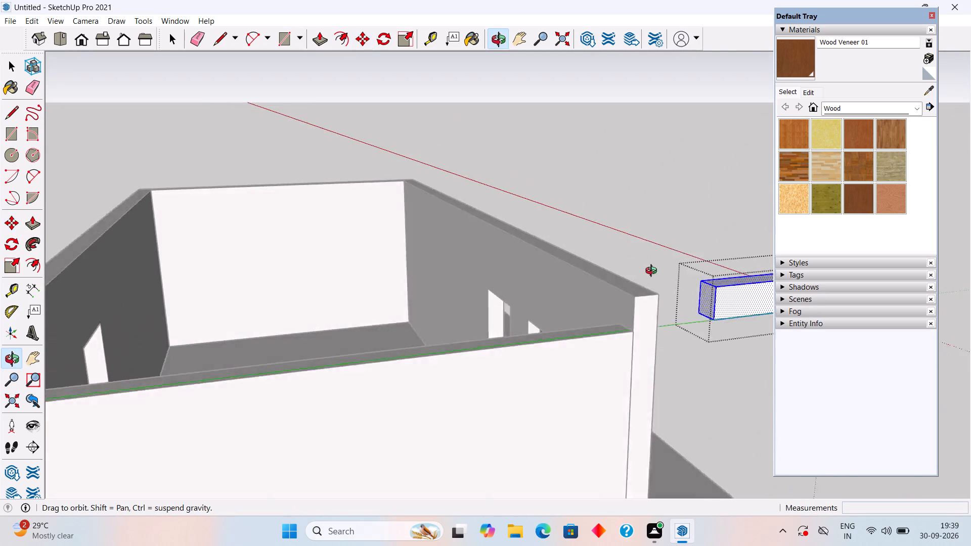
pyautogui.moveTo(653, 272); pyautogui.dragTo(688, 284, button='middle')
pyautogui.scroll(-8, 688, 284)
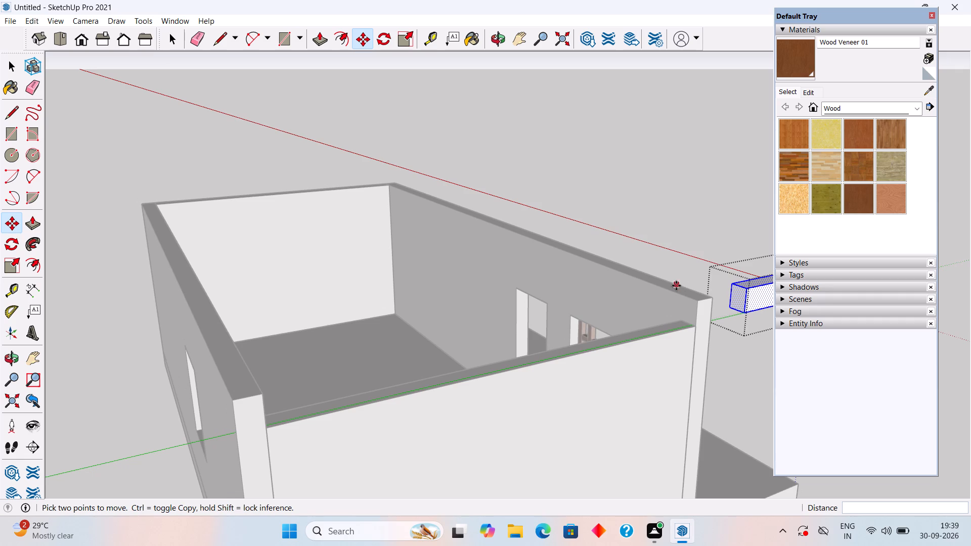
pyautogui.press('p')
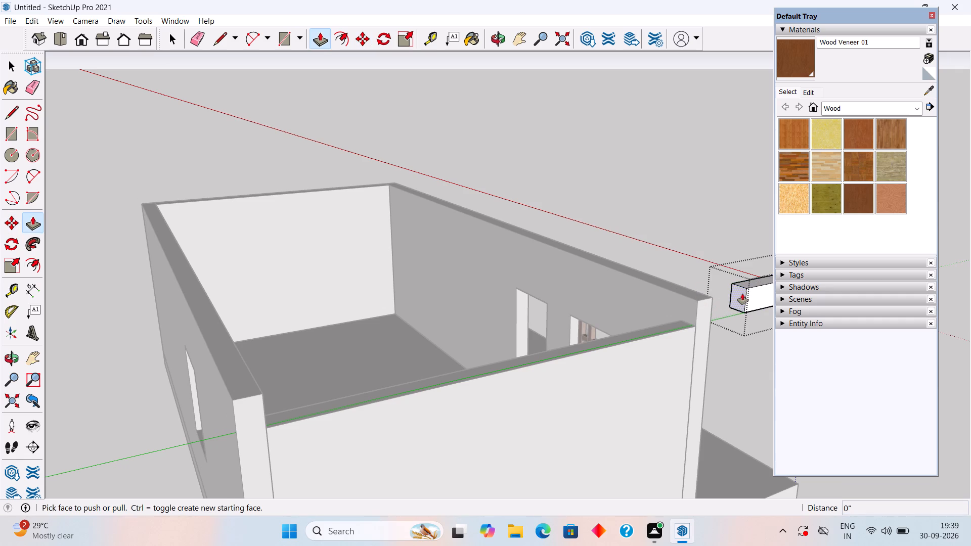
pyautogui.click(742, 294)
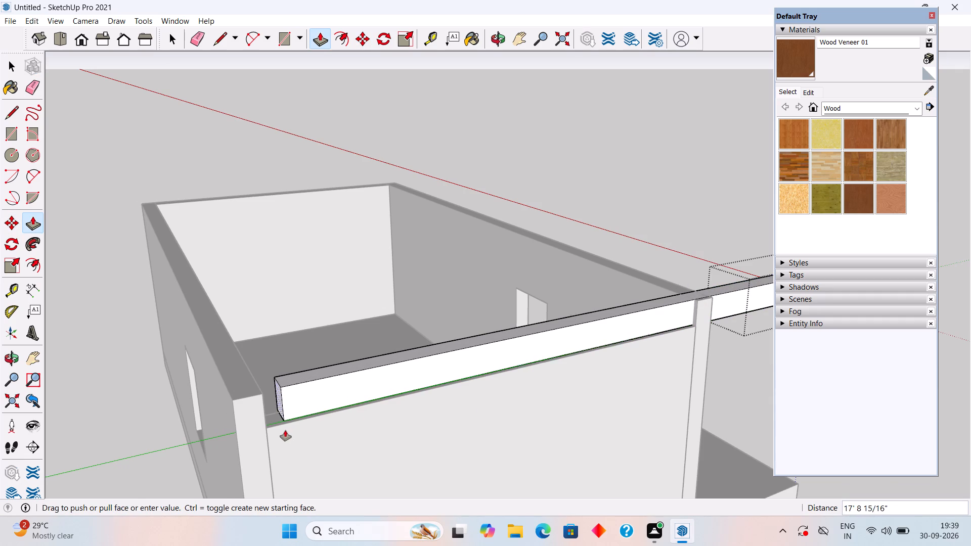
pyautogui.click(267, 419)
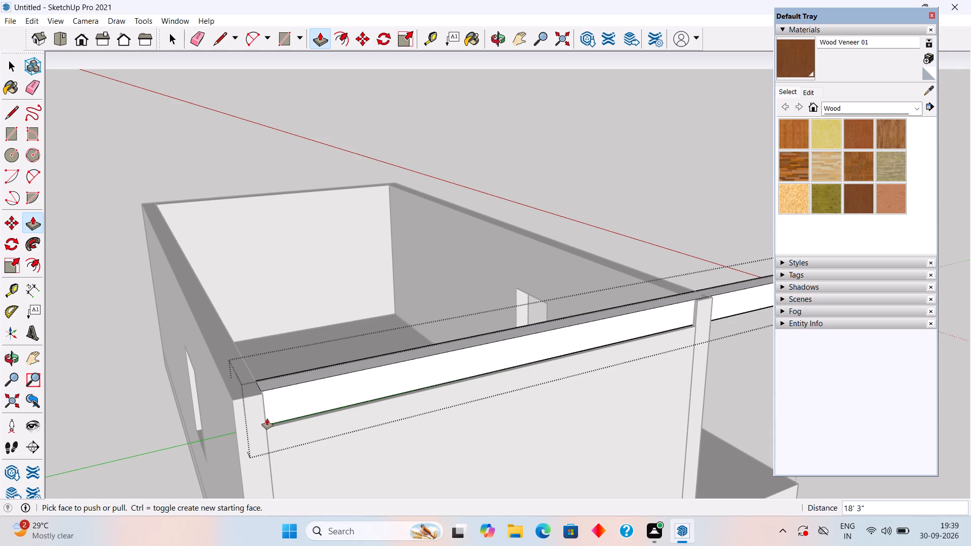
pyautogui.press('space')
pyautogui.scroll(-7, 267, 419)
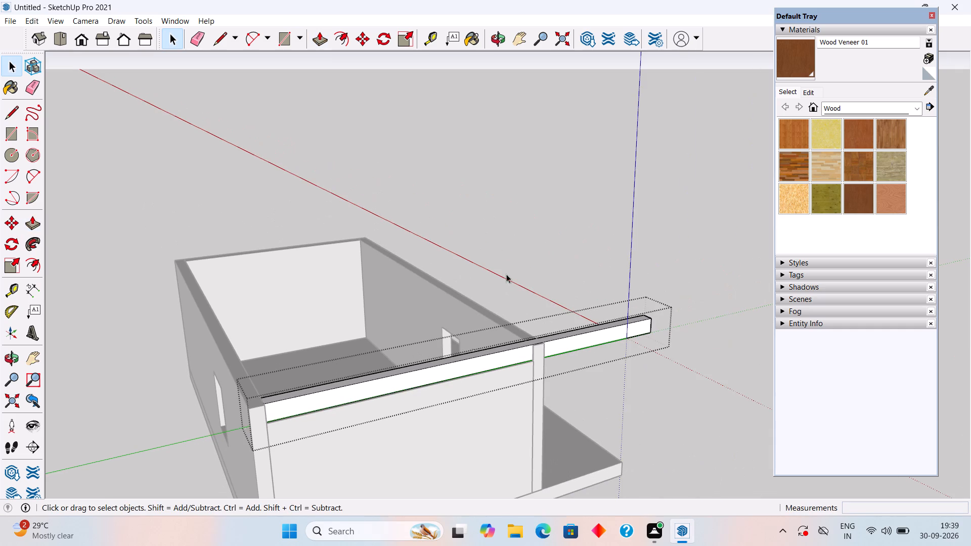
# Examine the extended beam over the end wall and its front projection from above, below and the end side.
pyautogui.scroll(-1, 508, 274)
pyautogui.moveTo(508, 274); pyautogui.dragTo(251, 474, button='middle')
pyautogui.click(259, 443)
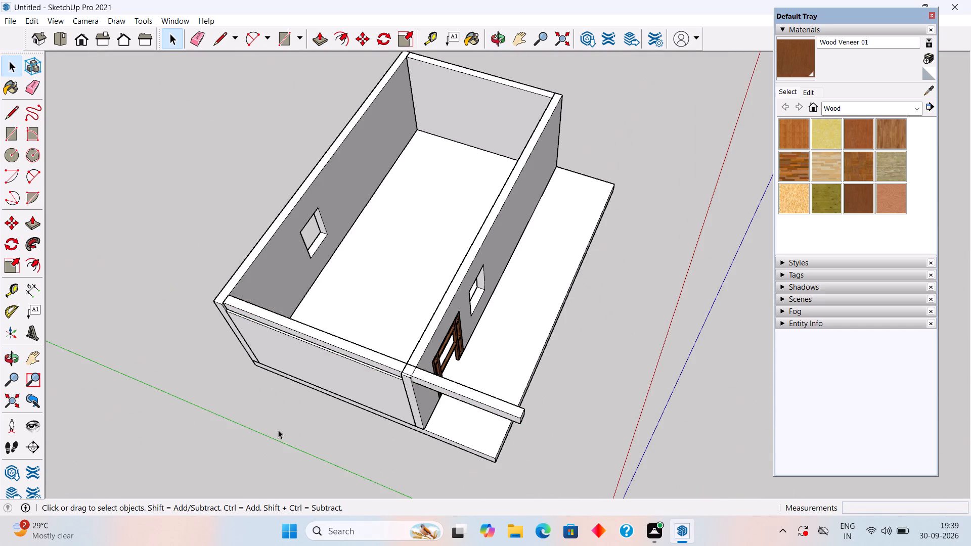
pyautogui.moveTo(301, 438); pyautogui.dragTo(90, 138, button='middle')
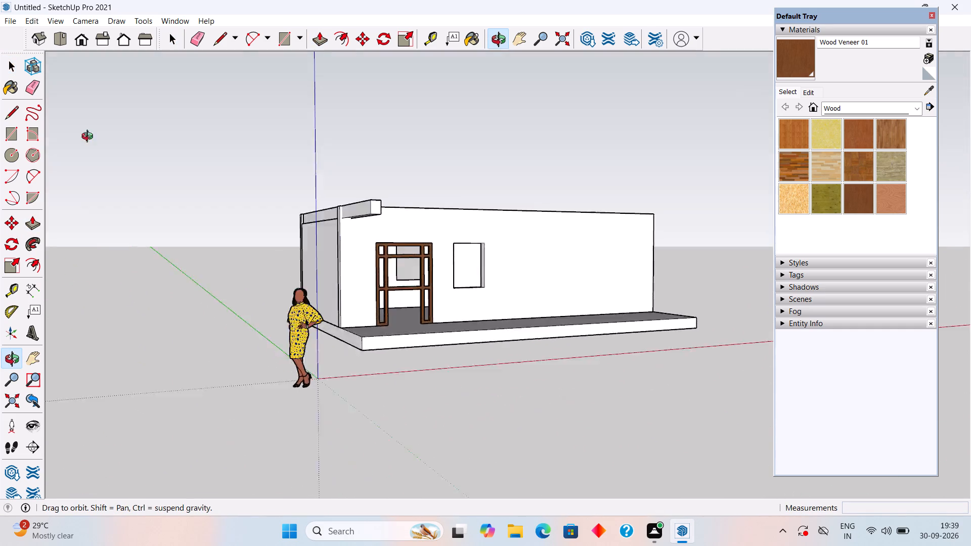
pyautogui.moveTo(90, 138); pyautogui.dragTo(60, 238, button='middle')
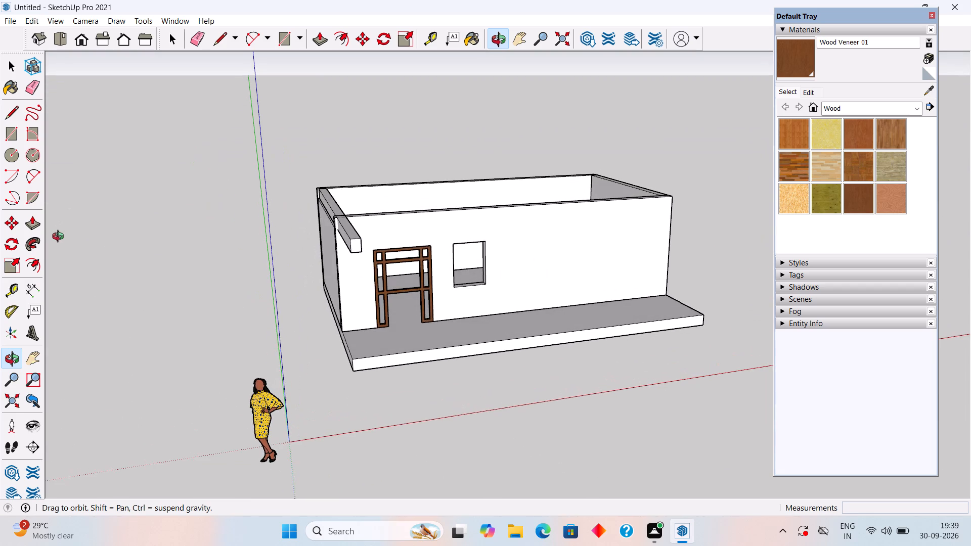
pyautogui.moveTo(60, 238); pyautogui.dragTo(67, 201, button='middle')
pyautogui.moveTo(355, 249); pyautogui.dragTo(351, 169, button='middle')
pyautogui.scroll(4, 330, 190)
pyautogui.moveTo(375, 201); pyautogui.dragTo(393, 156, button='middle')
pyautogui.scroll(1, 375, 199)
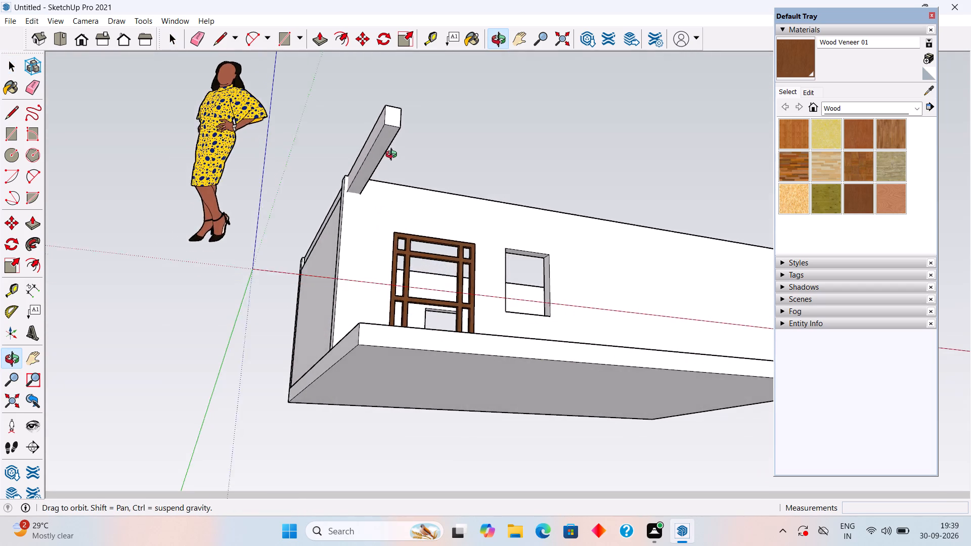
pyautogui.moveTo(393, 156); pyautogui.dragTo(605, 296, button='middle')
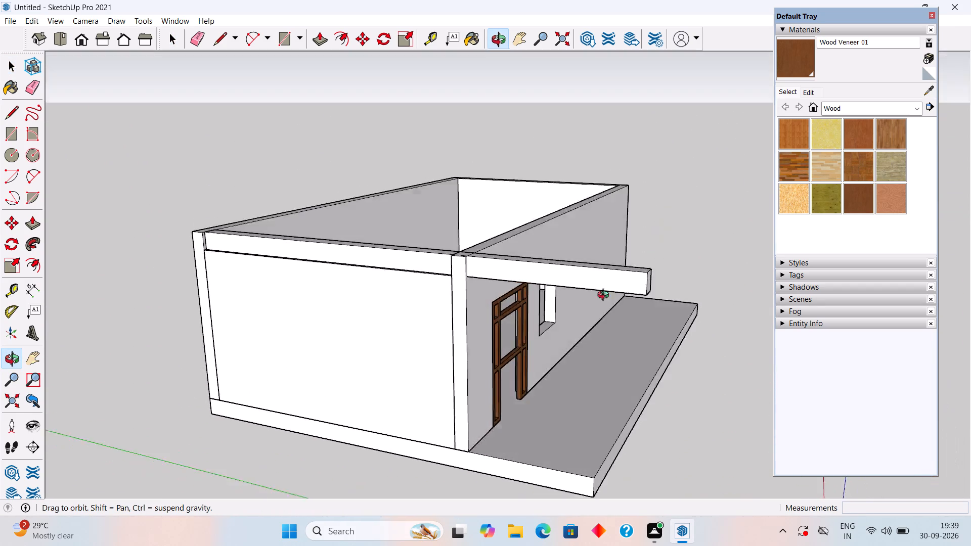
pyautogui.moveTo(605, 296); pyautogui.dragTo(603, 265, button='middle')
# Undo the beam's rearward extension, its outward move and the lowering of the end wall's top face.
pyautogui.hotkey('ctrl', 'z')
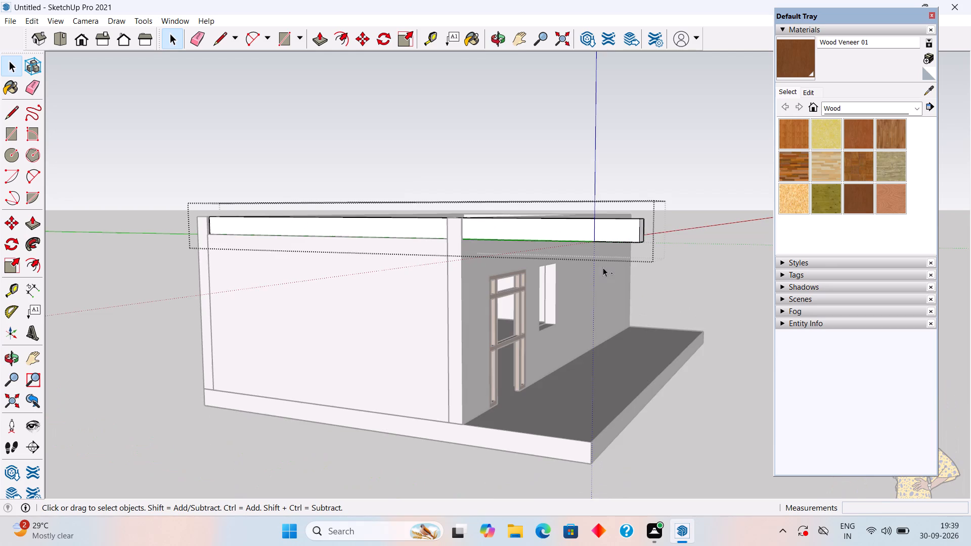
pyautogui.hotkey('ctrl', 'z')
pyautogui.hotkey('ctrl', 'z')
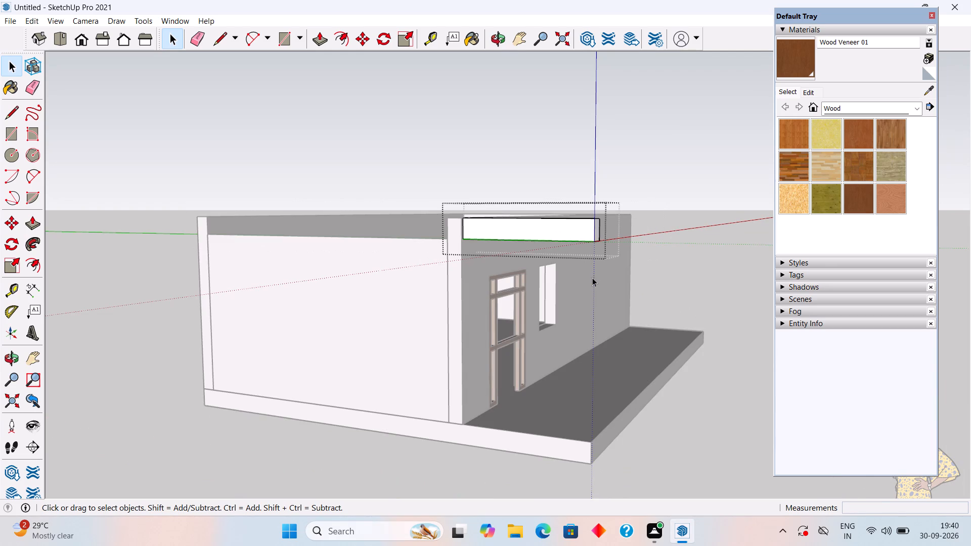
pyautogui.hotkey('ctrl', 'z')
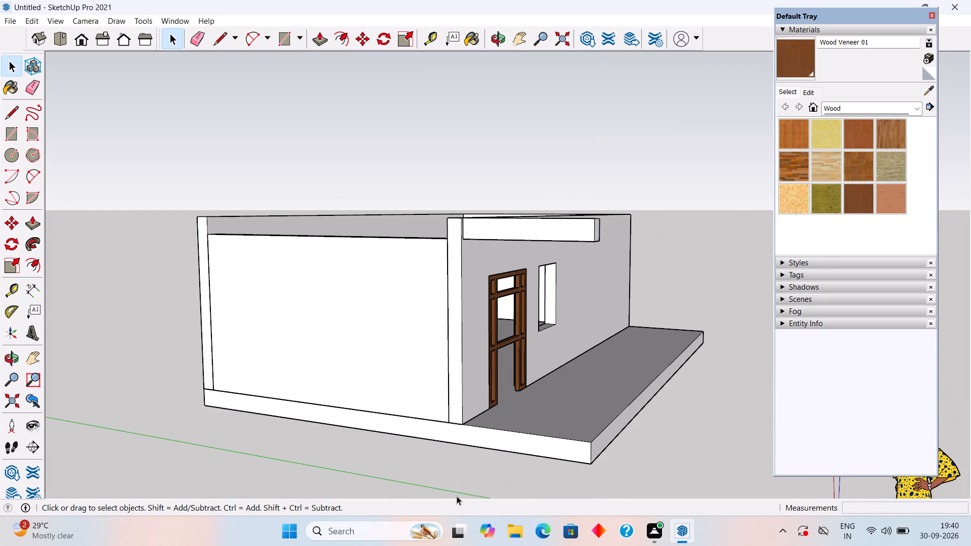
pyautogui.hotkey('ctrl', 'z')
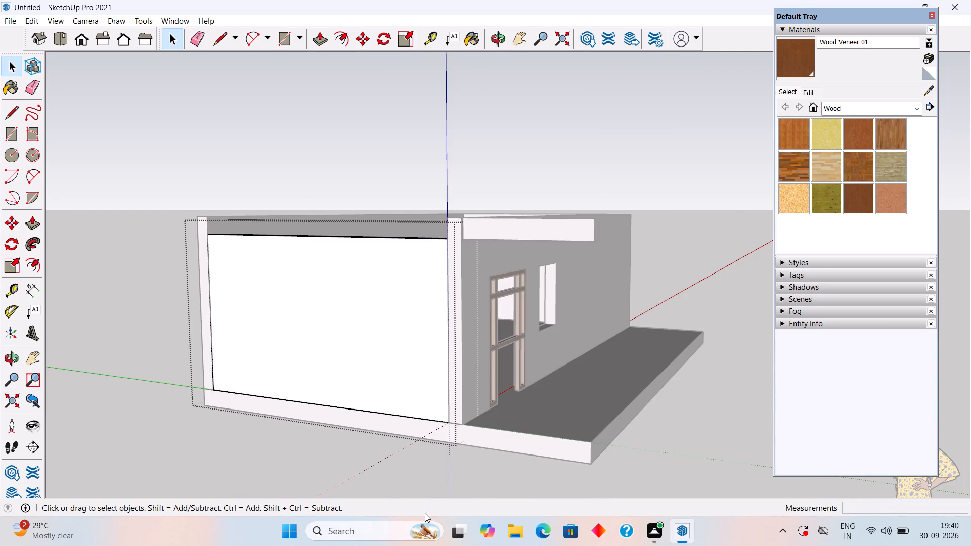
pyautogui.hotkey('ctrl', 'z')
pyautogui.click(361, 463)
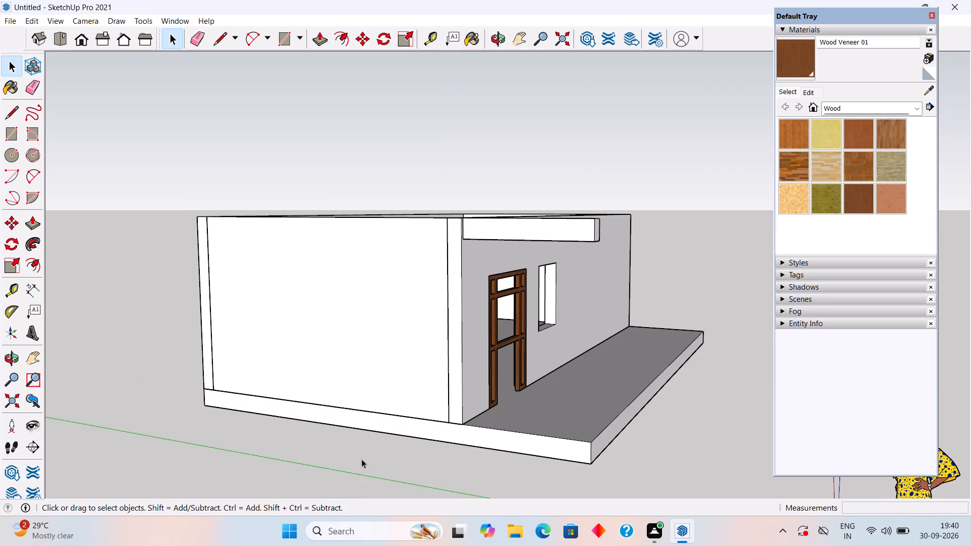
# Undo the beam's earlier sideways offset so its outer side lines up with the front wall's corner edge.
pyautogui.moveTo(411, 455); pyautogui.dragTo(251, 476, button='middle')
pyautogui.moveTo(310, 406); pyautogui.dragTo(159, 374, button='middle')
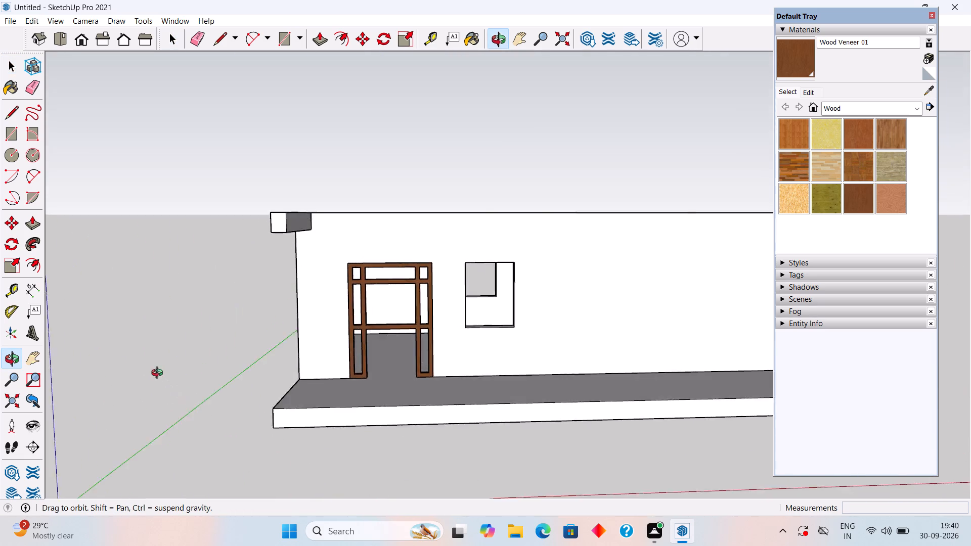
pyautogui.moveTo(159, 374); pyautogui.dragTo(205, 402, button='middle')
pyautogui.scroll(-1, 205, 402)
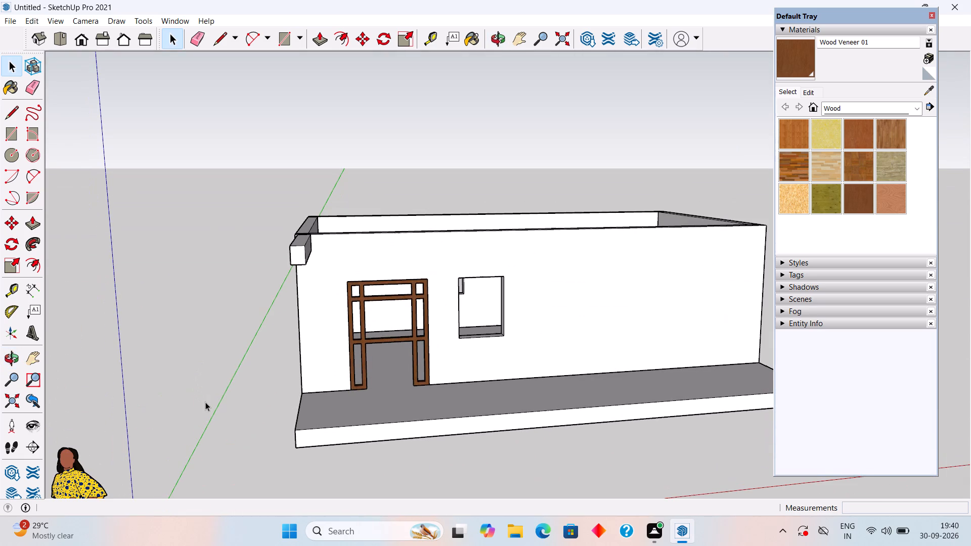
pyautogui.moveTo(211, 394); pyautogui.dragTo(282, 461, button='middle')
pyautogui.moveTo(391, 310); pyautogui.dragTo(351, 379, button='middle')
pyautogui.scroll(-1, 351, 379)
pyautogui.scroll(5, 342, 370)
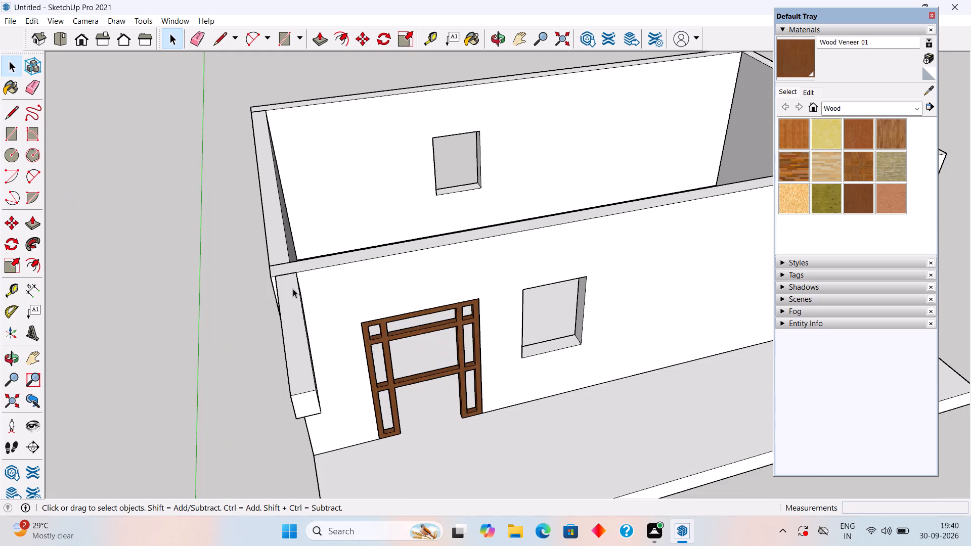
pyautogui.scroll(4, 293, 288)
pyautogui.moveTo(301, 276); pyautogui.dragTo(371, 236, button='middle')
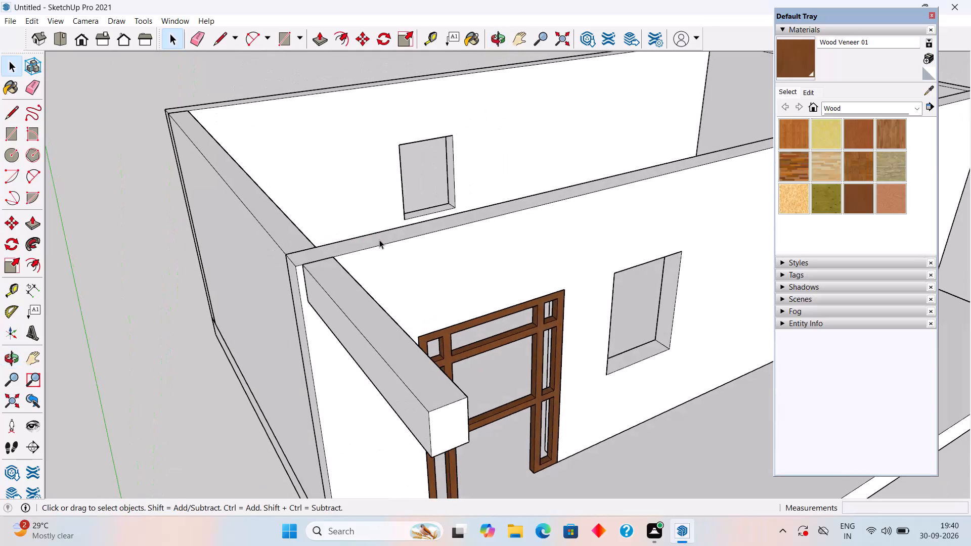
pyautogui.hotkey('ctrl', 'z')
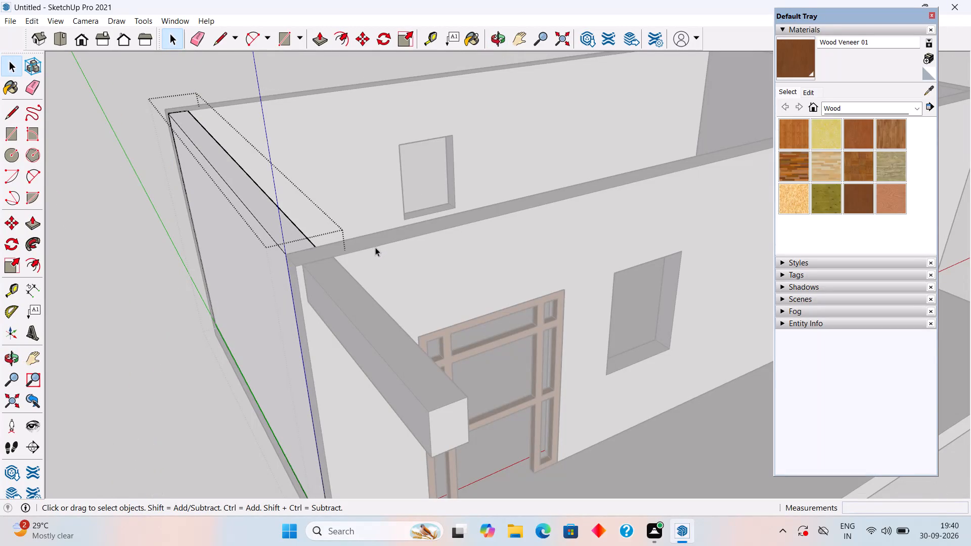
pyautogui.hotkey('ctrl', 'z')
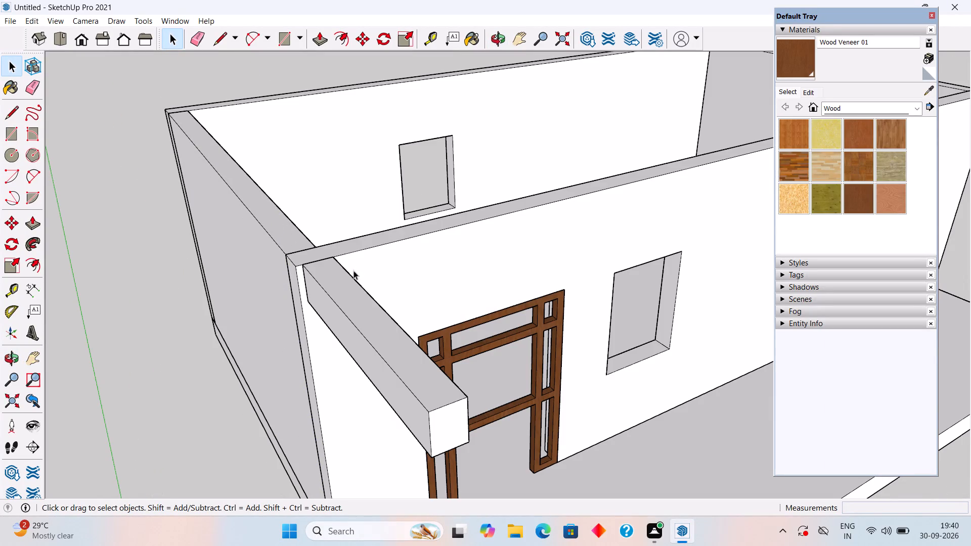
pyautogui.hotkey('ctrl', 'z')
# Move the beam 1" along the front wall, inward from the building's corner toward the door.
pyautogui.scroll(4, 322, 305)
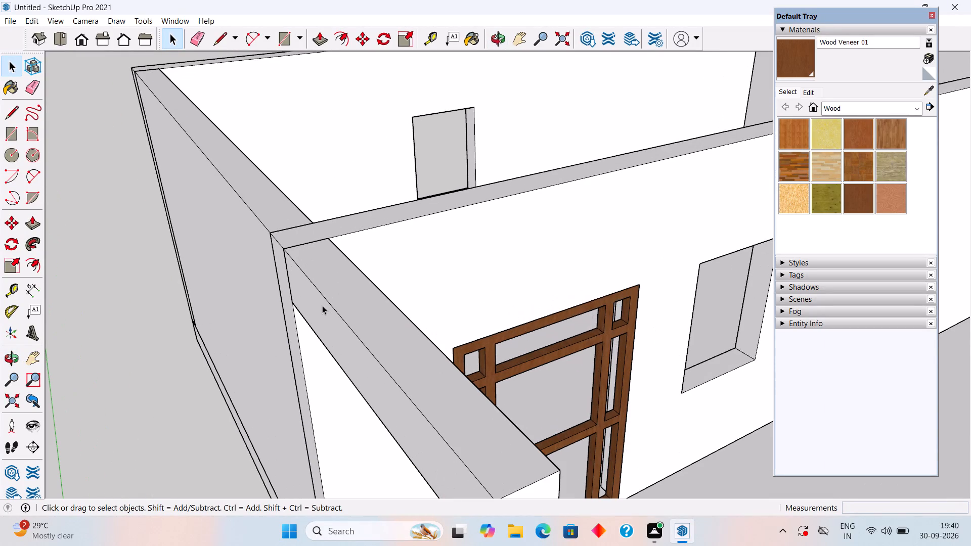
pyautogui.click(322, 305)
pyautogui.press('m')
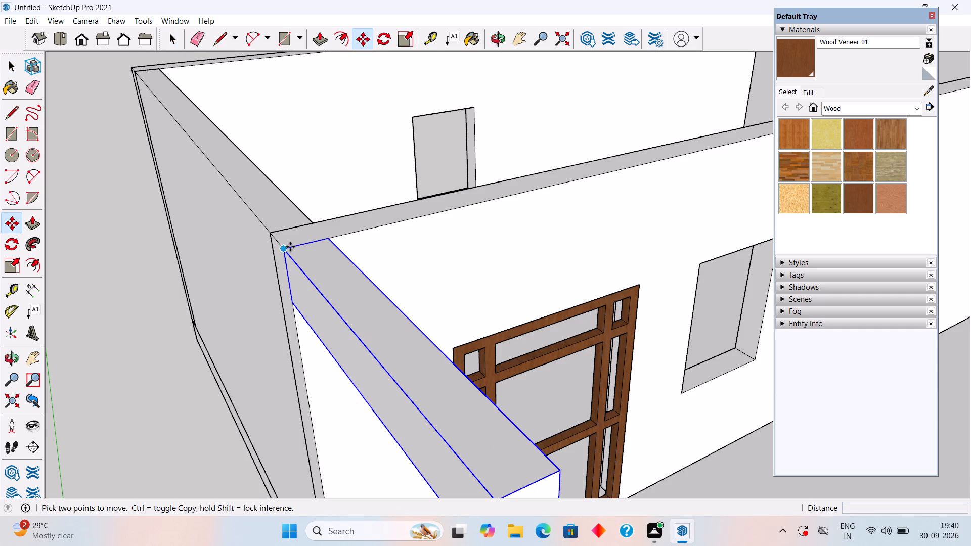
pyautogui.click(285, 247)
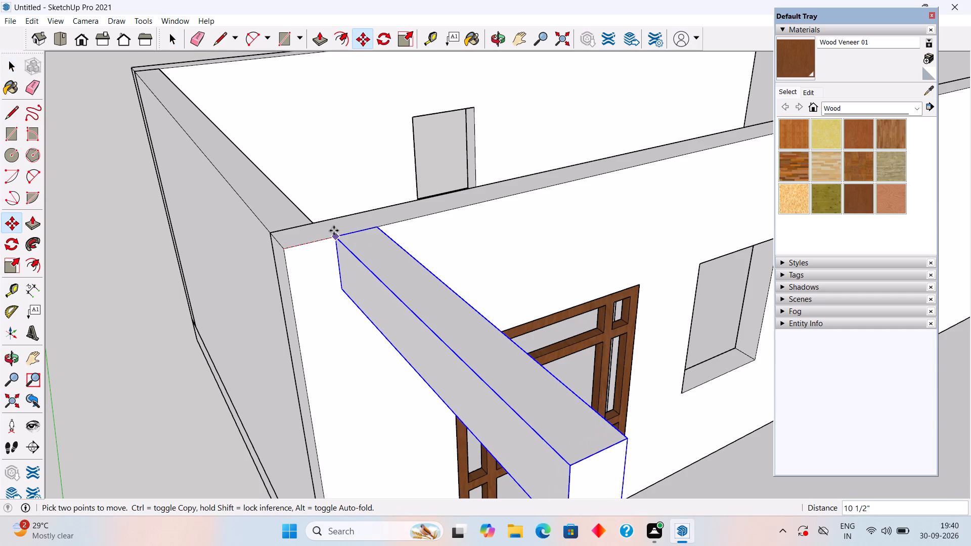
pyautogui.write('1"')
pyautogui.press('Return')
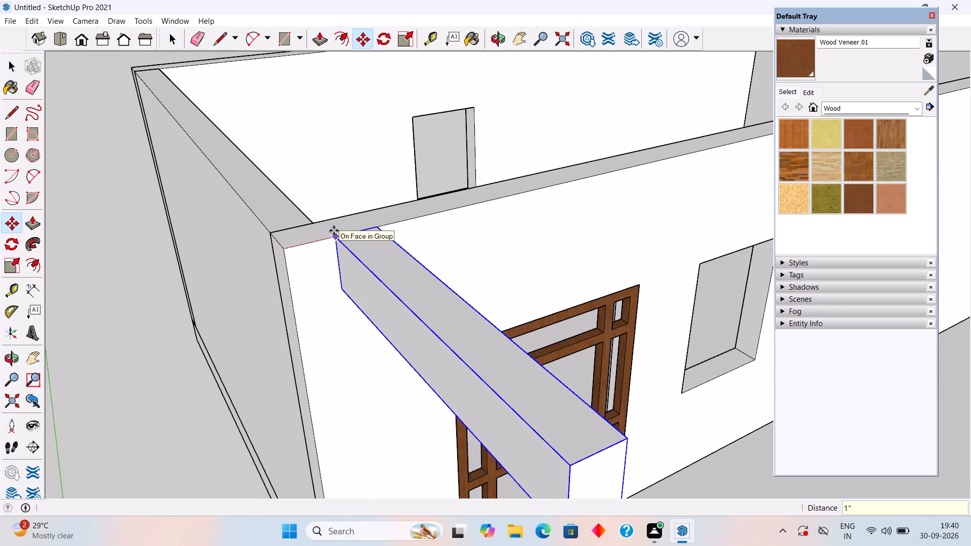
pyautogui.press('space')
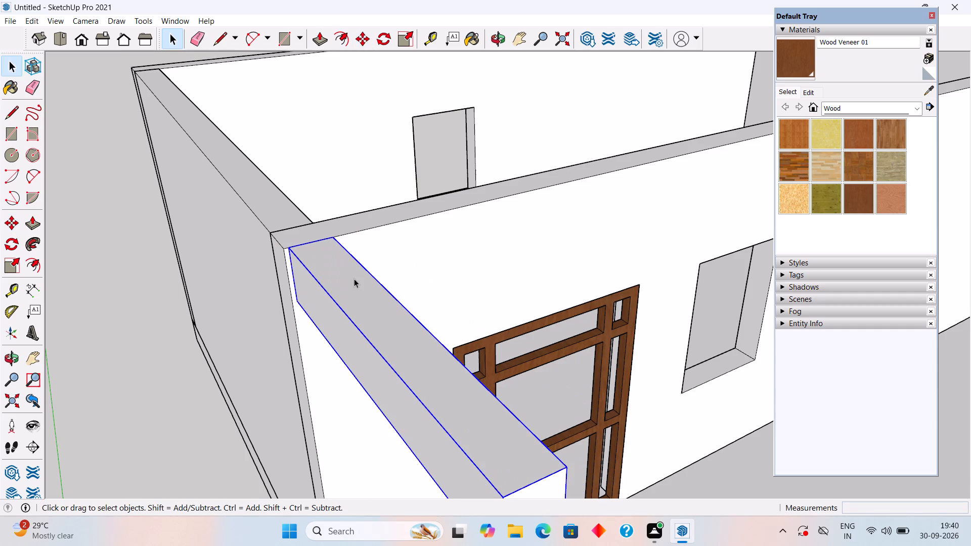
# Push the beam's door-side face inward by 1" with Push/Pull inside its group to narrow the beam.
pyautogui.moveTo(354, 279); pyautogui.dragTo(218, 307, button='middle')
pyautogui.scroll(4, 411, 295)
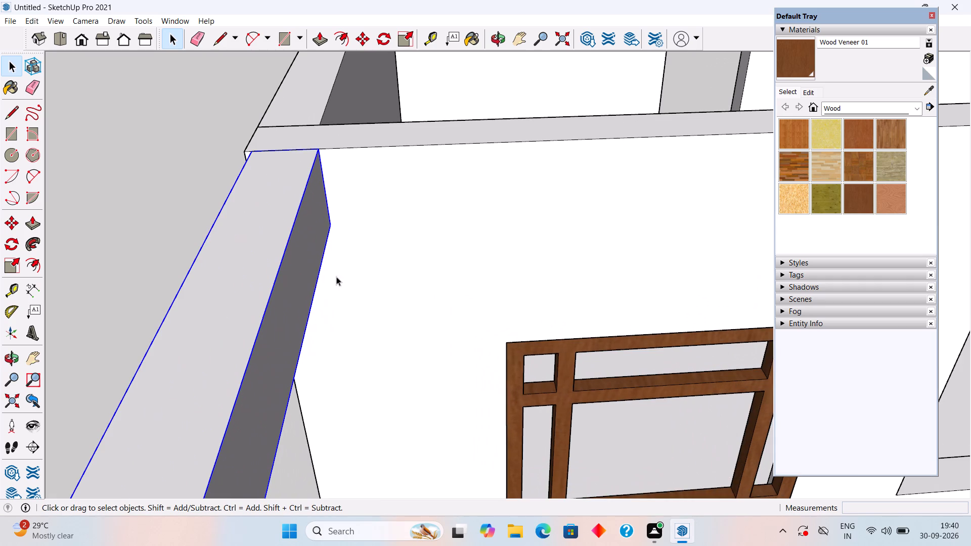
pyautogui.click(304, 283)
pyautogui.doubleClick(304, 283)
pyautogui.click(304, 283)
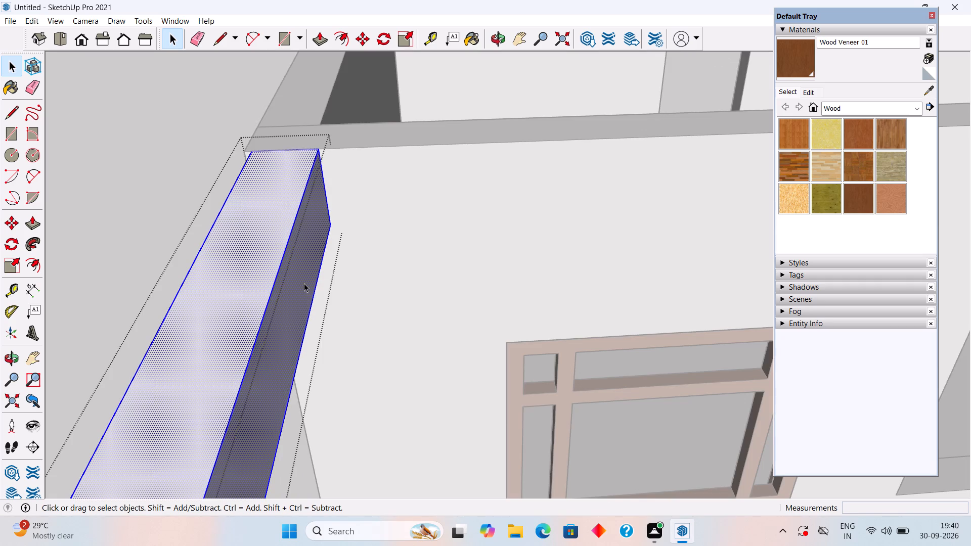
pyautogui.click(304, 283)
pyautogui.press('p')
pyautogui.click(304, 283)
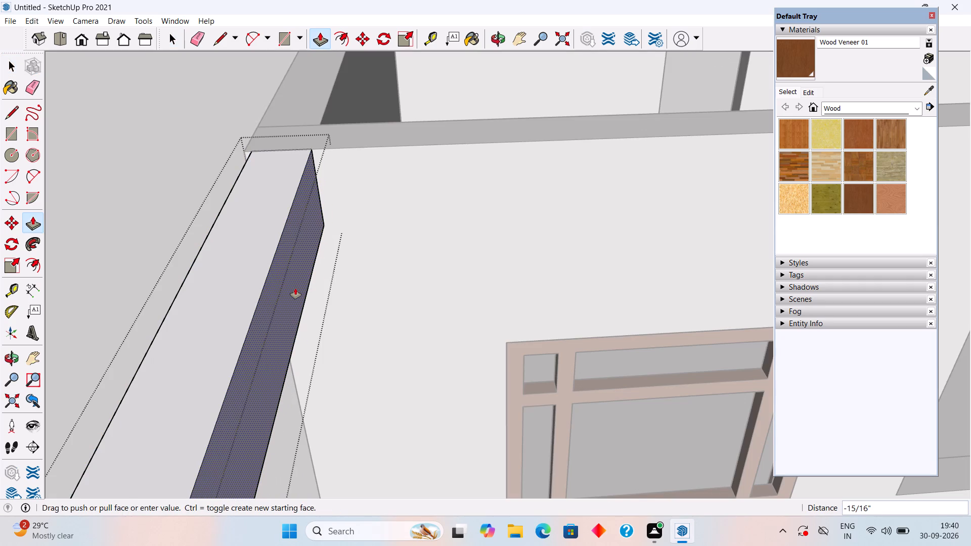
pyautogui.write('1"')
pyautogui.press('Return')
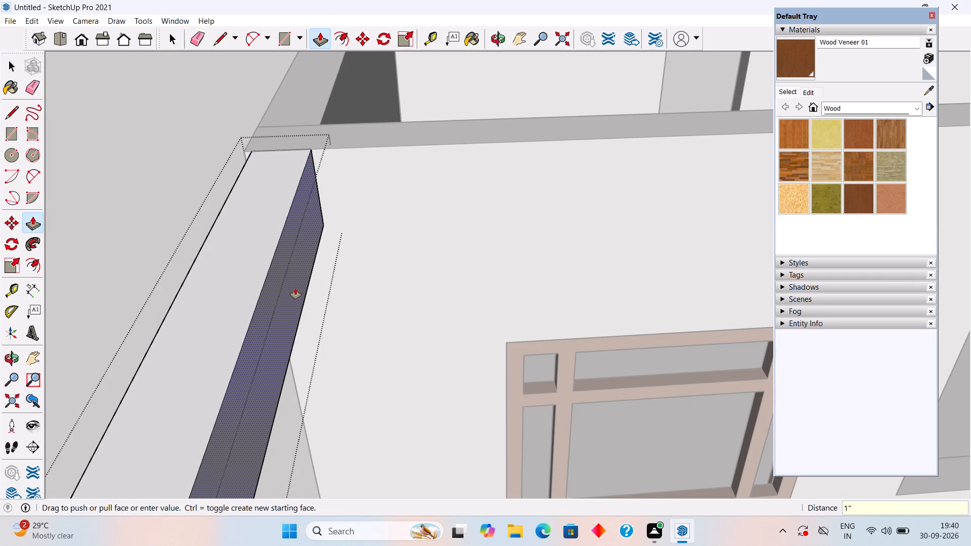
pyautogui.press('space')
pyautogui.scroll(-13, 295, 288)
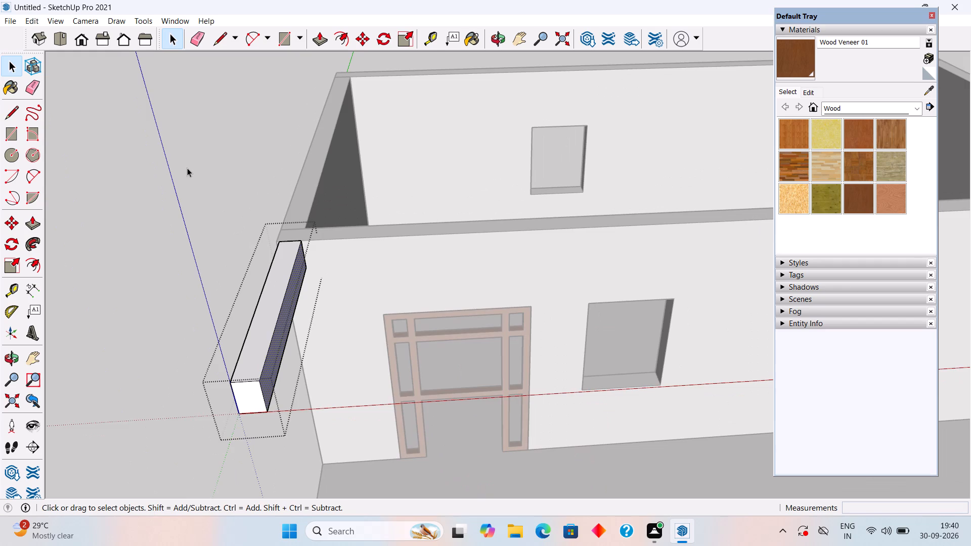
pyautogui.click(187, 168)
# Examine the narrowed beam at the front corner and the whole building from raised and eye-level front views.
pyautogui.moveTo(304, 407); pyautogui.dragTo(403, 379, button='middle')
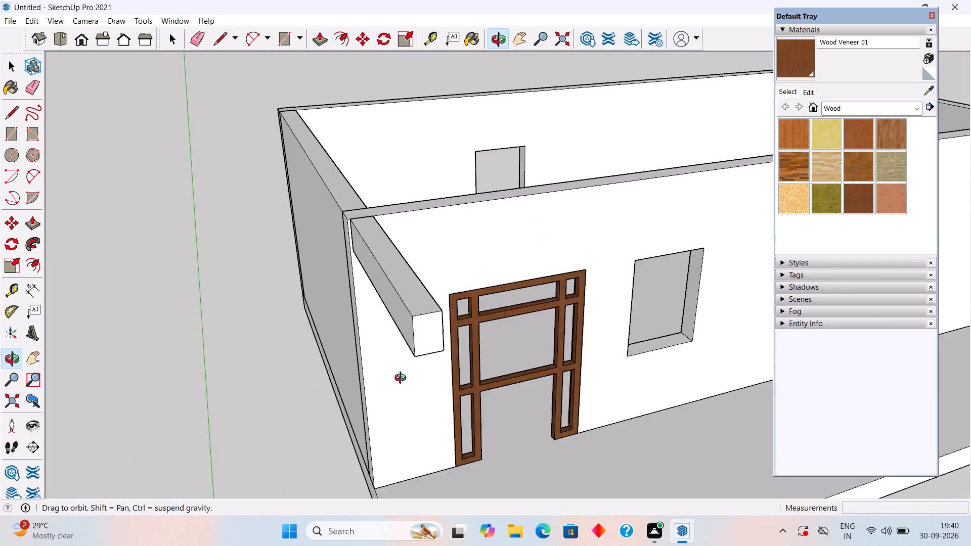
pyautogui.moveTo(403, 379); pyautogui.dragTo(404, 413, button='middle')
pyautogui.scroll(-1, 416, 399)
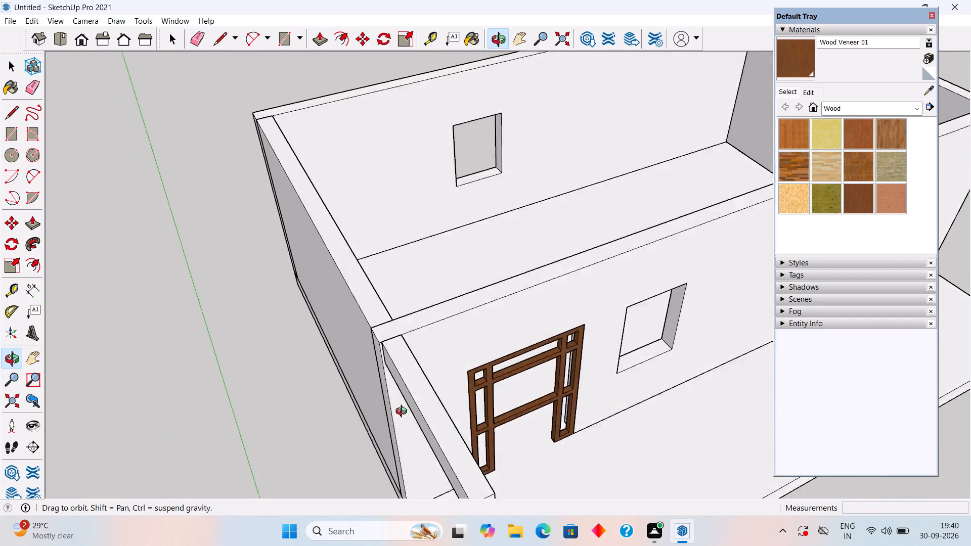
pyautogui.moveTo(404, 413); pyautogui.dragTo(346, 304, button='middle')
pyautogui.click(265, 326)
pyautogui.scroll(-10, 301, 322)
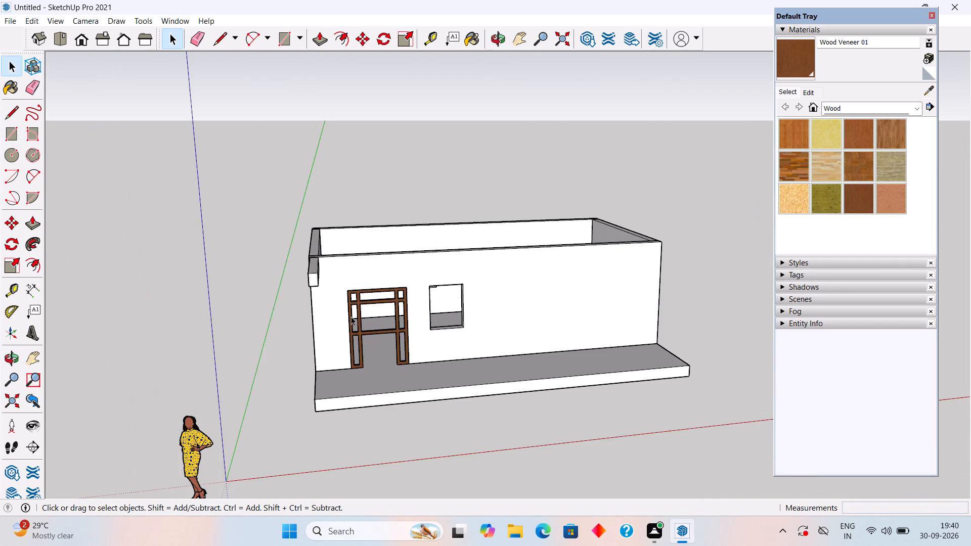
pyautogui.moveTo(351, 316); pyautogui.dragTo(351, 270, button='middle')
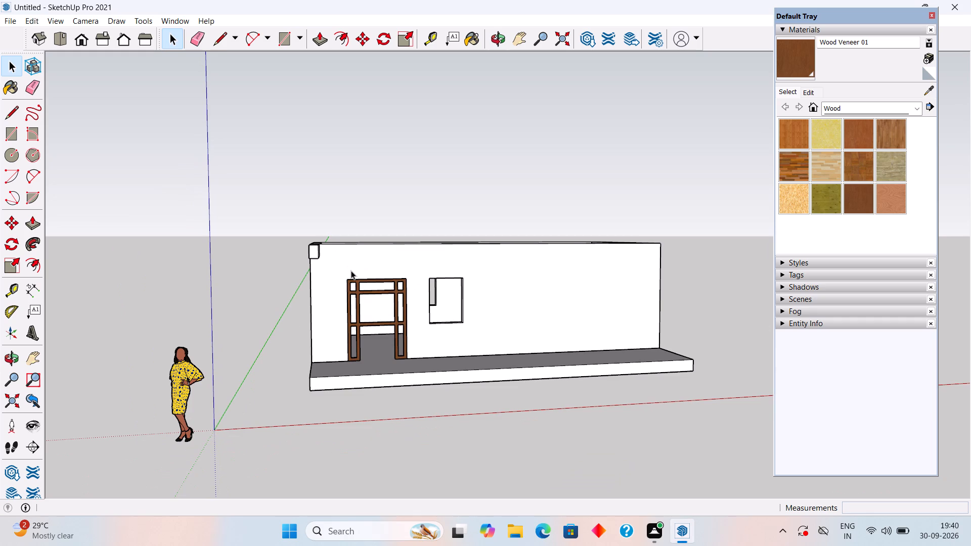
pyautogui.scroll(-2, 421, 232)
pyautogui.moveTo(426, 263); pyautogui.dragTo(434, 319, button='middle')
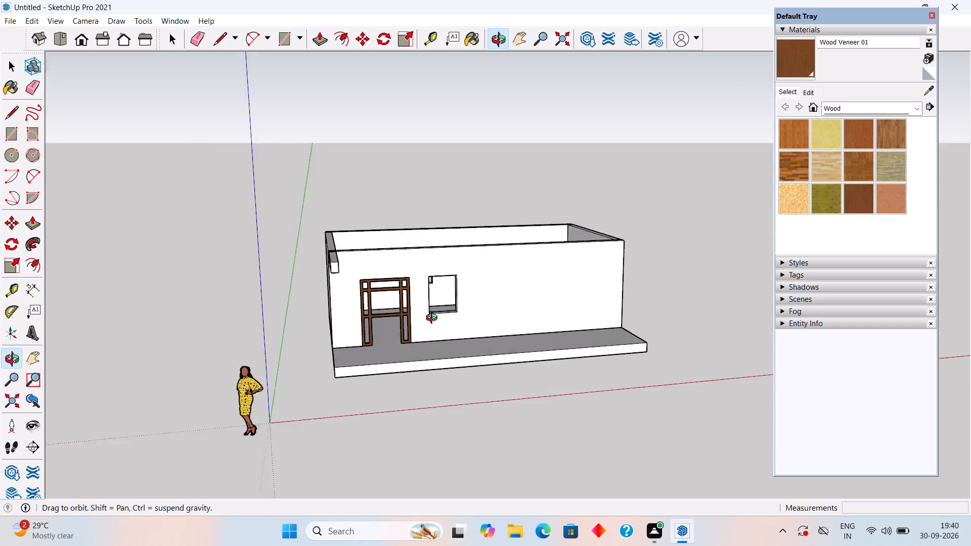
pyautogui.moveTo(434, 319); pyautogui.dragTo(376, 230, button='middle')
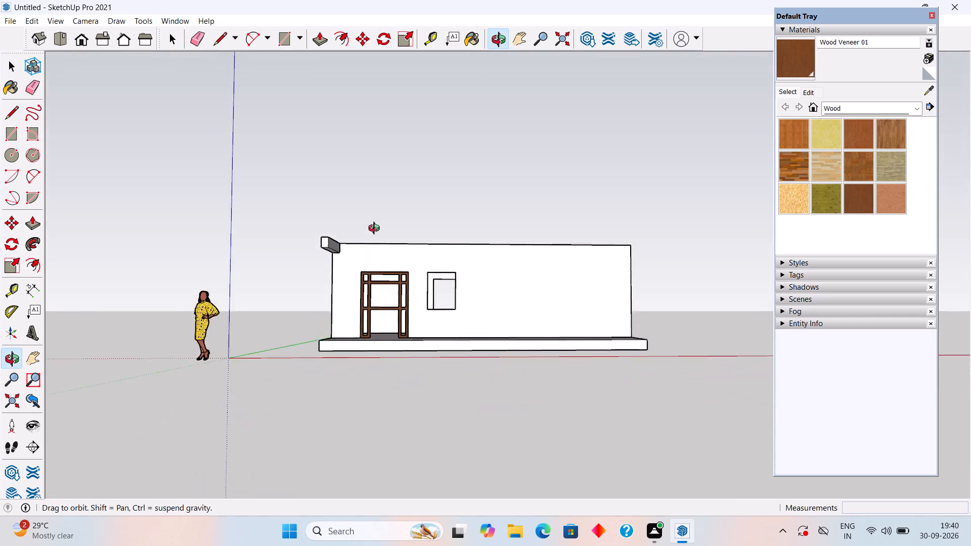
pyautogui.moveTo(376, 230); pyautogui.dragTo(390, 234, button='middle')
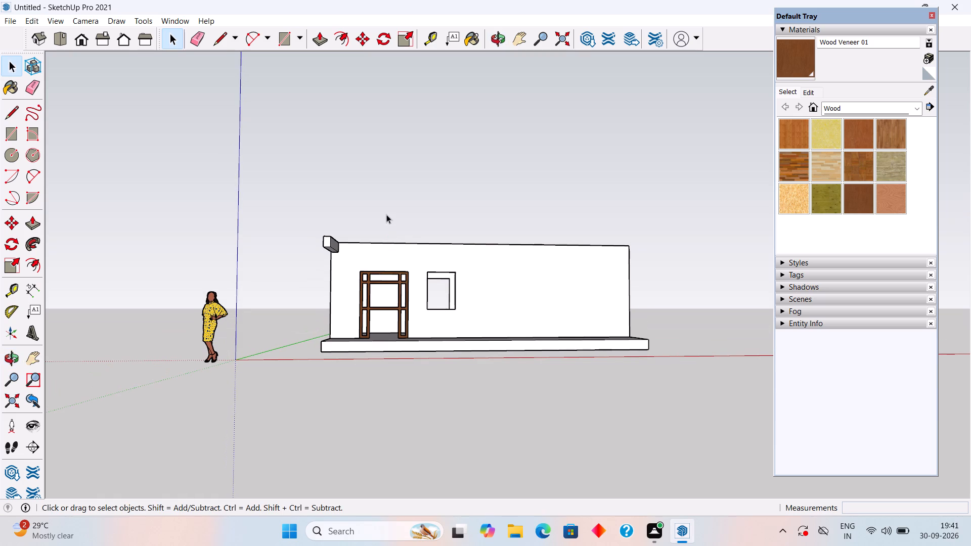
pyautogui.moveTo(386, 214); pyautogui.dragTo(386, 214, button='middle')
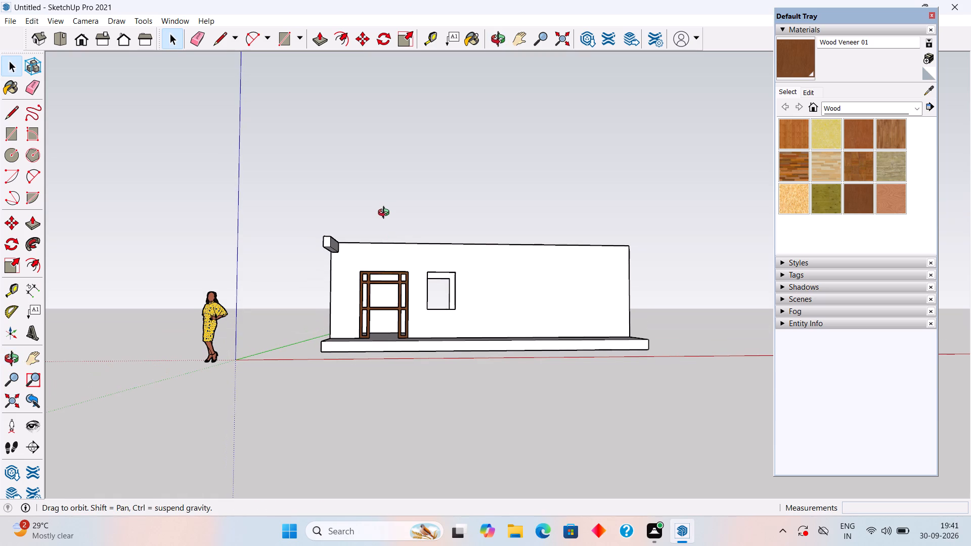
pyautogui.moveTo(386, 214); pyautogui.dragTo(383, 265, button='middle')
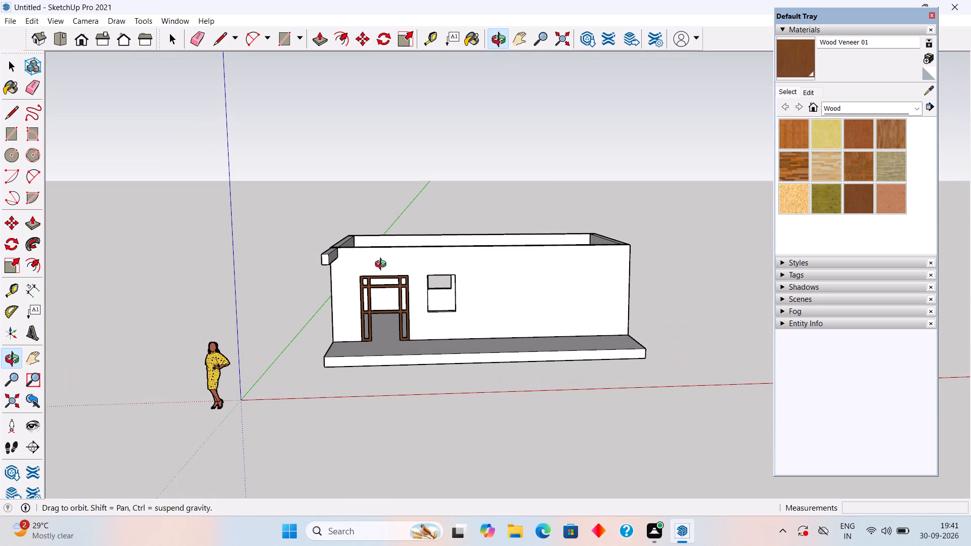
# Draw a roof rectangle about 31' 11" by 23' 6" from the rear wall-top corner to the projecting beam's front end.
pyautogui.moveTo(383, 265); pyautogui.dragTo(381, 341, button='middle')
pyautogui.scroll(-1, 383, 266)
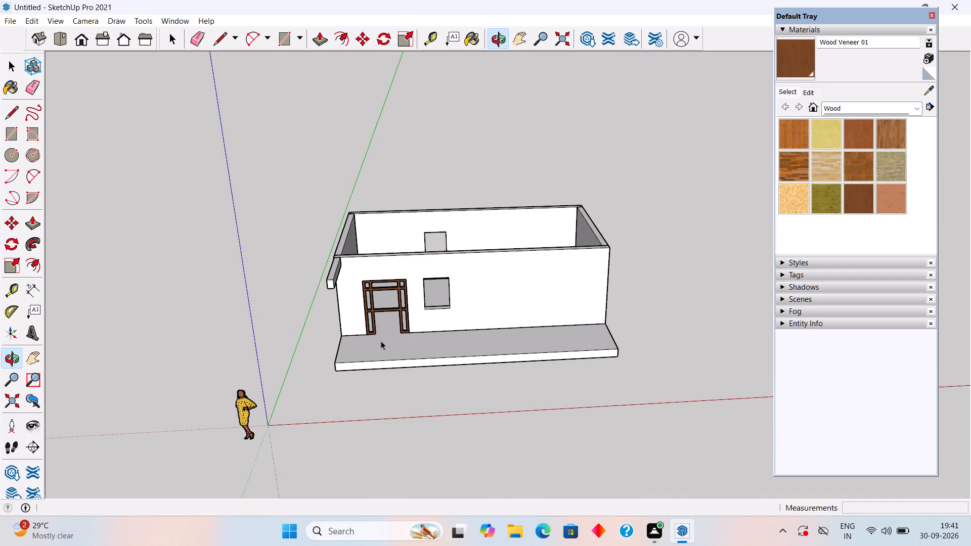
pyautogui.scroll(-1, 382, 344)
pyautogui.moveTo(382, 344); pyautogui.dragTo(404, 390, button='middle')
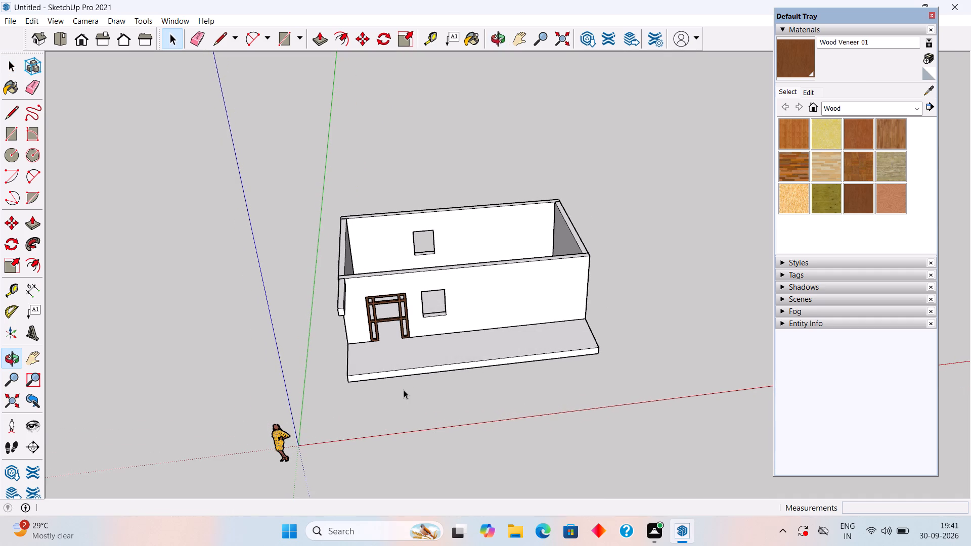
pyautogui.moveTo(394, 326); pyautogui.dragTo(404, 320, button='middle')
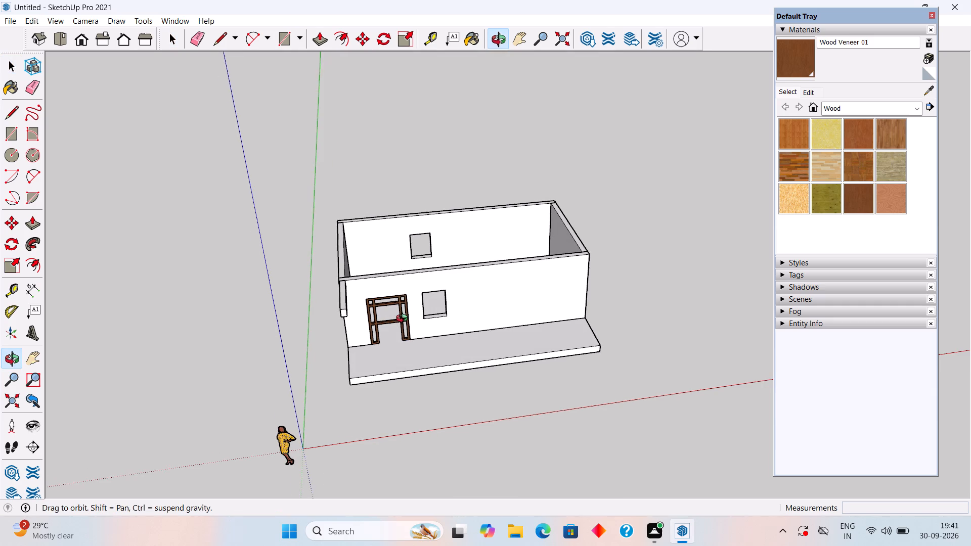
pyautogui.moveTo(404, 320); pyautogui.dragTo(404, 313, button='middle')
pyautogui.scroll(1, 360, 272)
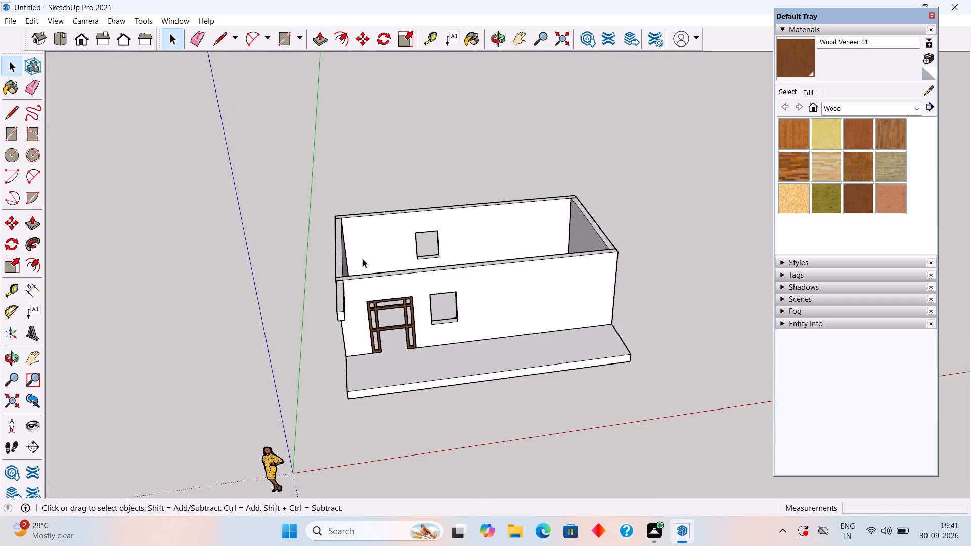
pyautogui.moveTo(363, 259); pyautogui.dragTo(418, 296, button='middle')
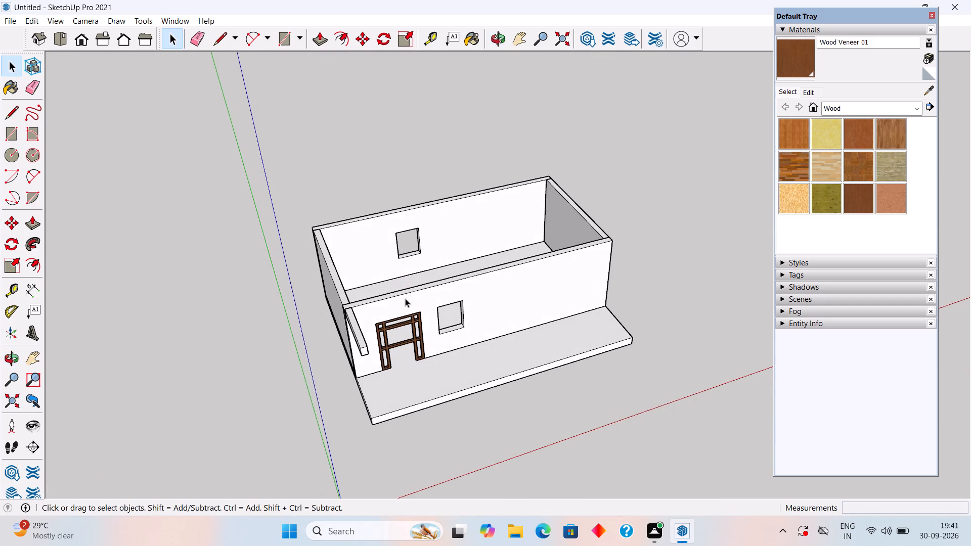
pyautogui.moveTo(344, 277); pyautogui.dragTo(392, 341, button='middle')
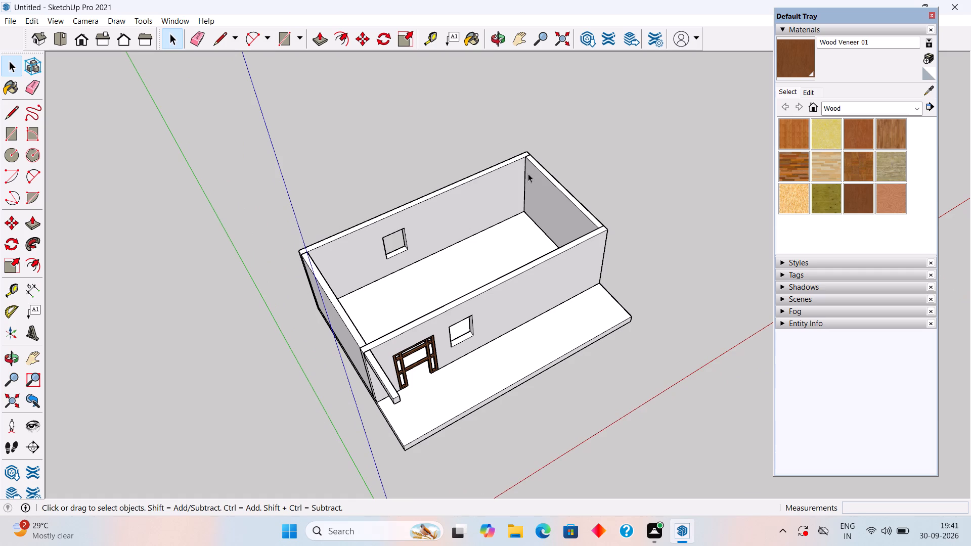
pyautogui.press('r')
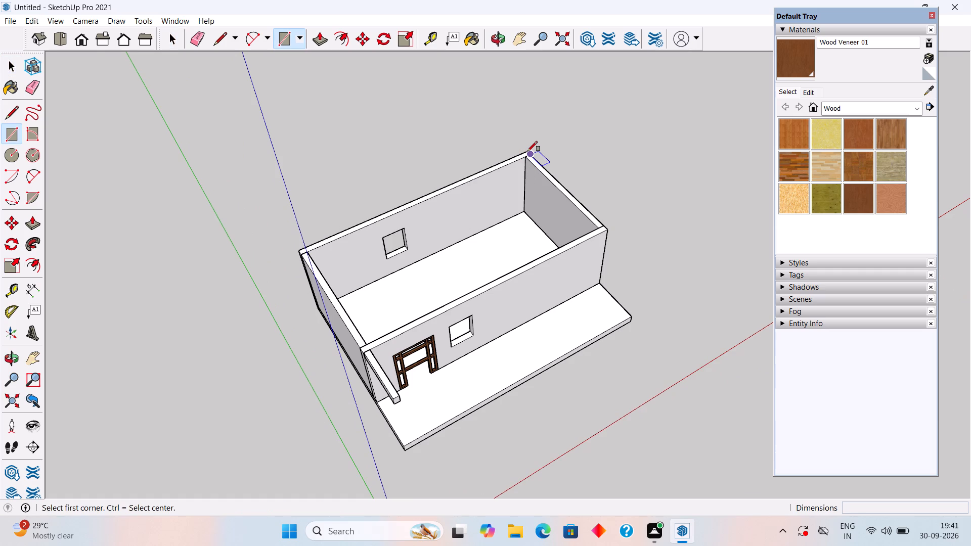
pyautogui.scroll(7, 527, 150)
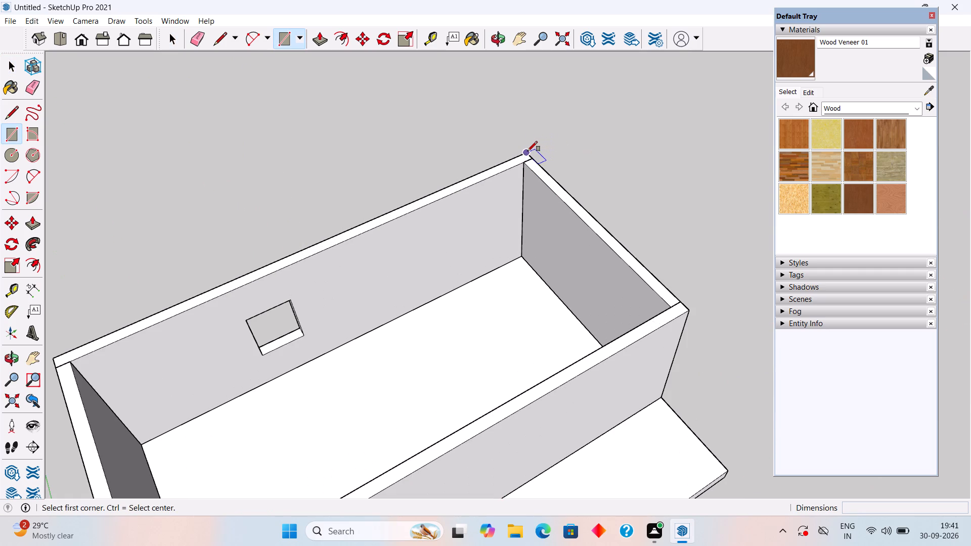
pyautogui.click(527, 151)
pyautogui.scroll(-11, 423, 324)
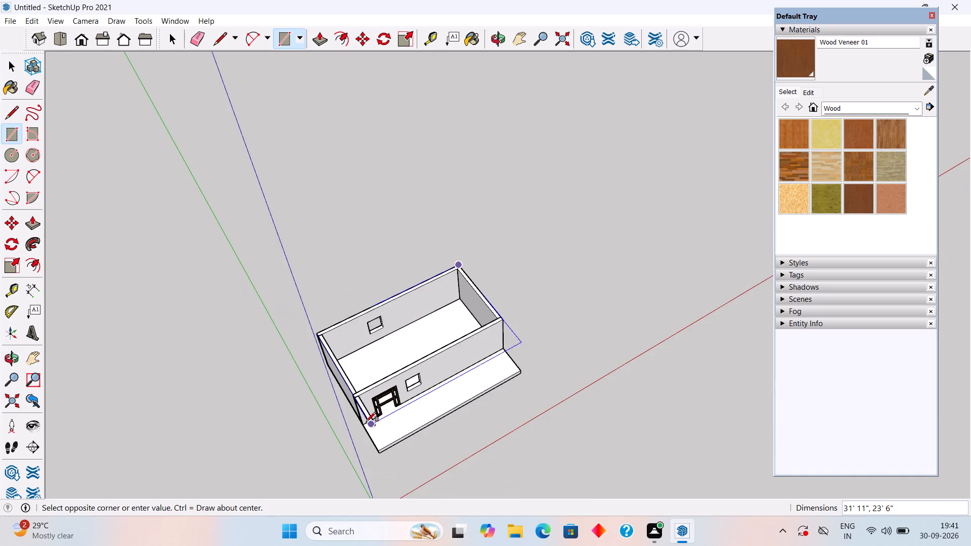
pyautogui.scroll(8, 366, 422)
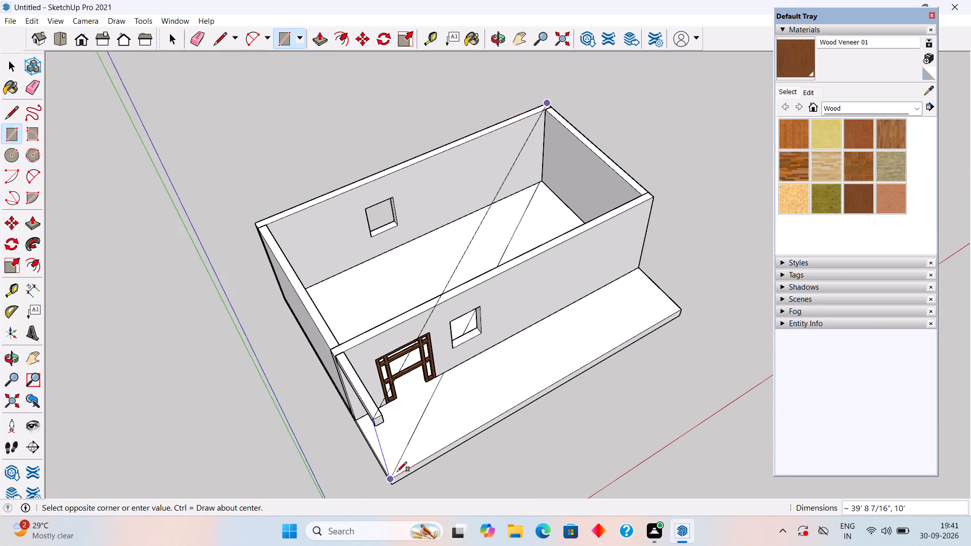
pyautogui.click(377, 421)
pyautogui.press('space')
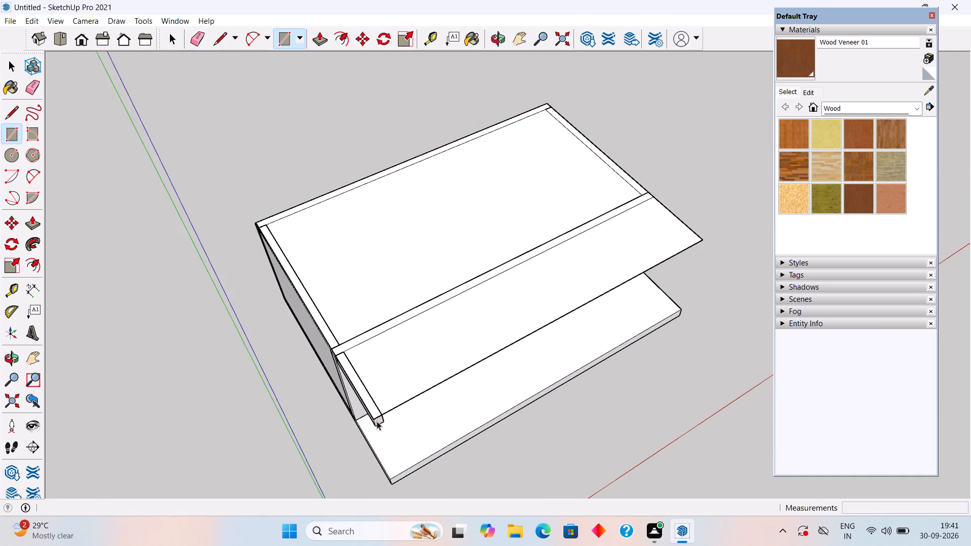
# Extrude the roof rectangle upward by 6" with Push/Pull to form a slab over the walls.
pyautogui.click(401, 354)
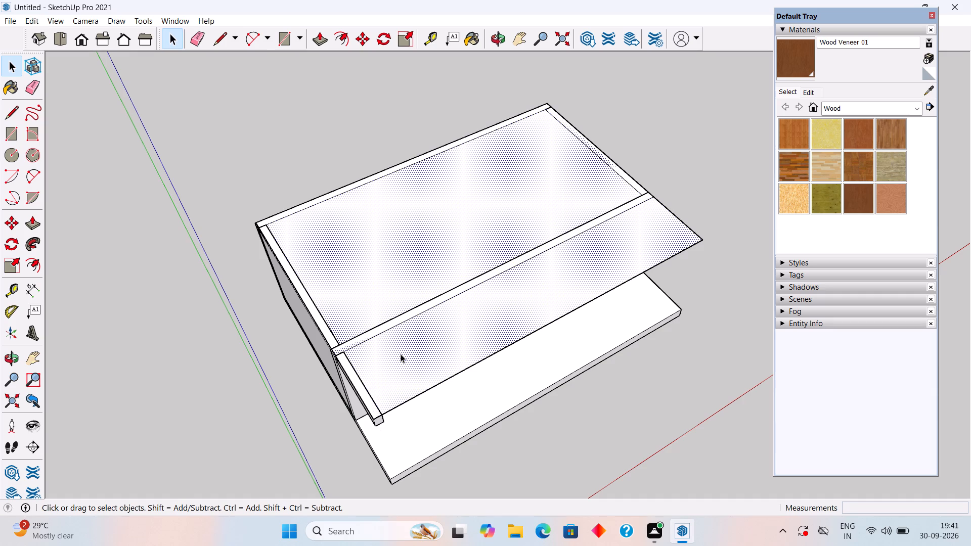
pyautogui.press('p')
pyautogui.click(401, 354)
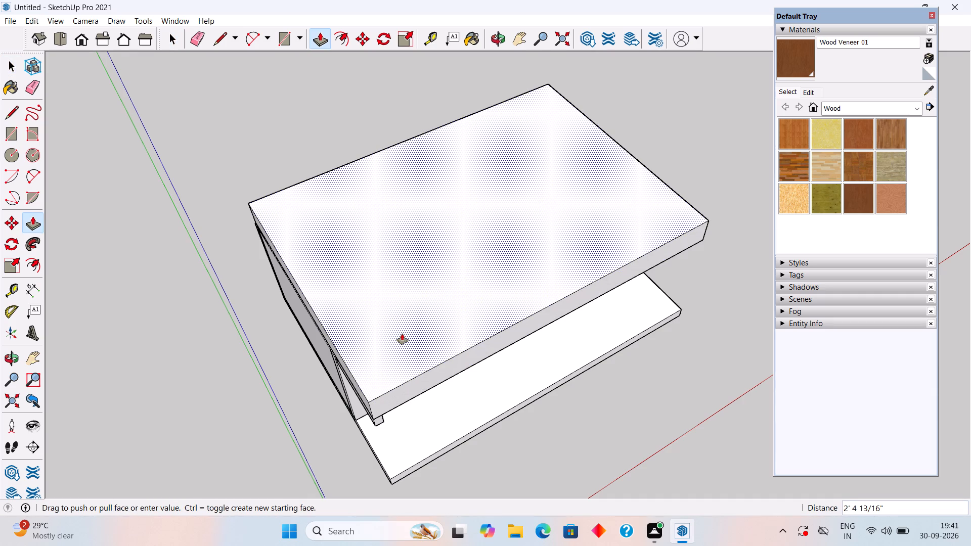
pyautogui.write('6"')
pyautogui.press('Return')
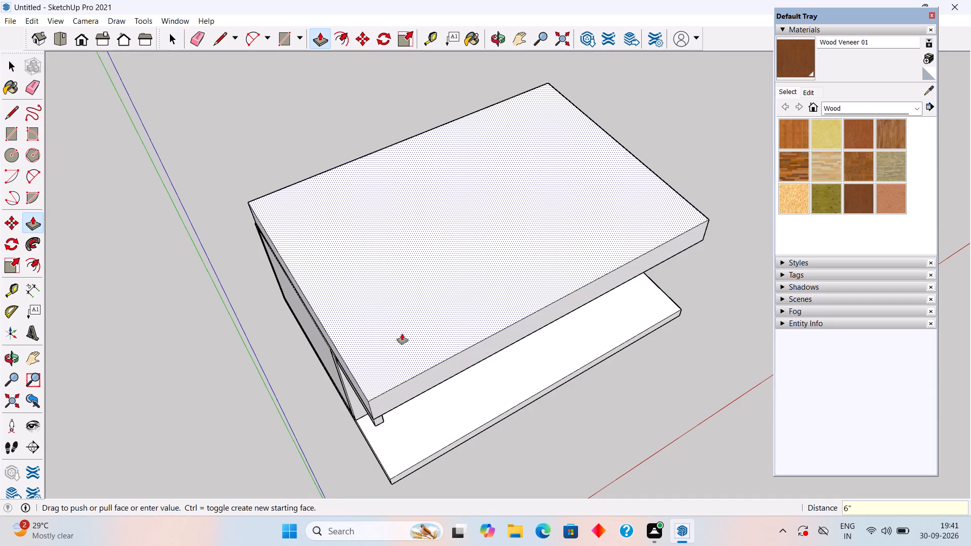
# Select all of the roof slab's connected faces and edges and make them a group.
pyautogui.press('space')
pyautogui.tripleClick(402, 334)
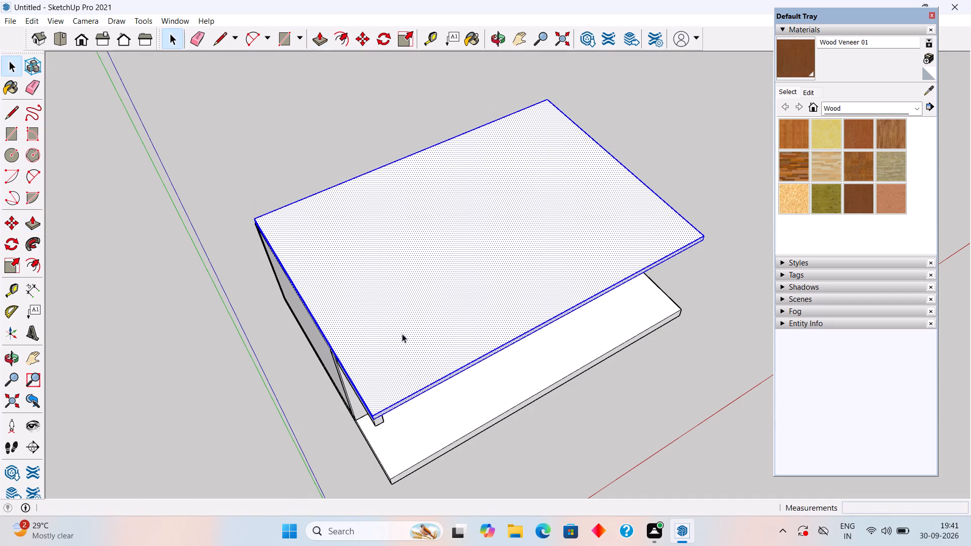
pyautogui.rightClick(402, 334)
pyautogui.click(442, 250)
# Examine the roof slab's front overhang and the beam beneath it from eye-level front and side views.
pyautogui.moveTo(425, 320); pyautogui.dragTo(359, 81, button='middle')
pyautogui.moveTo(374, 283); pyautogui.dragTo(281, 239, button='middle')
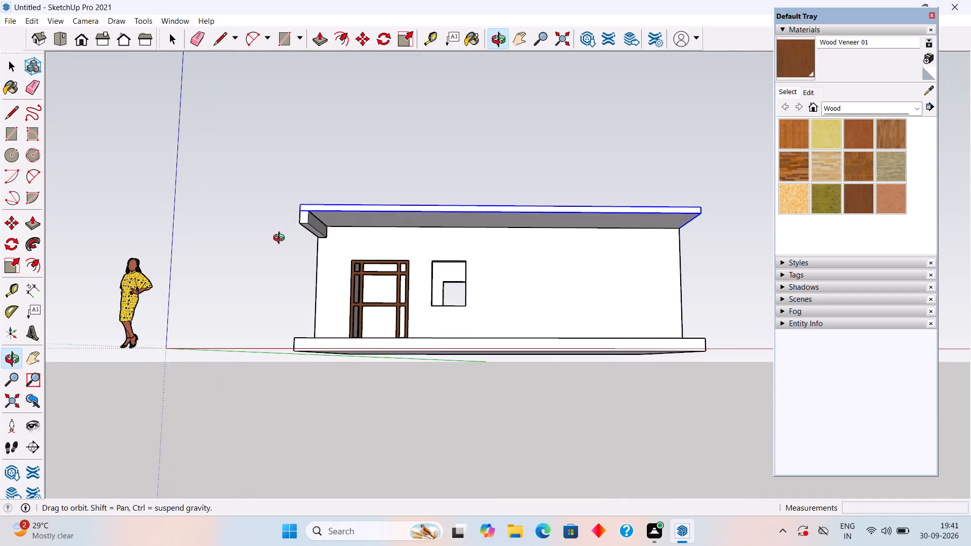
pyautogui.moveTo(281, 239); pyautogui.dragTo(282, 239, button='middle')
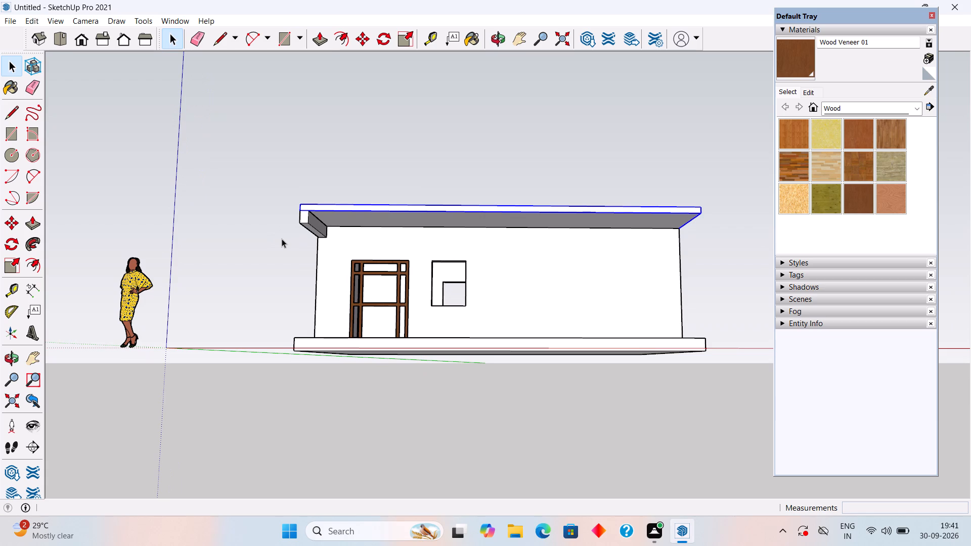
pyautogui.moveTo(282, 239); pyautogui.dragTo(418, 249, button='middle')
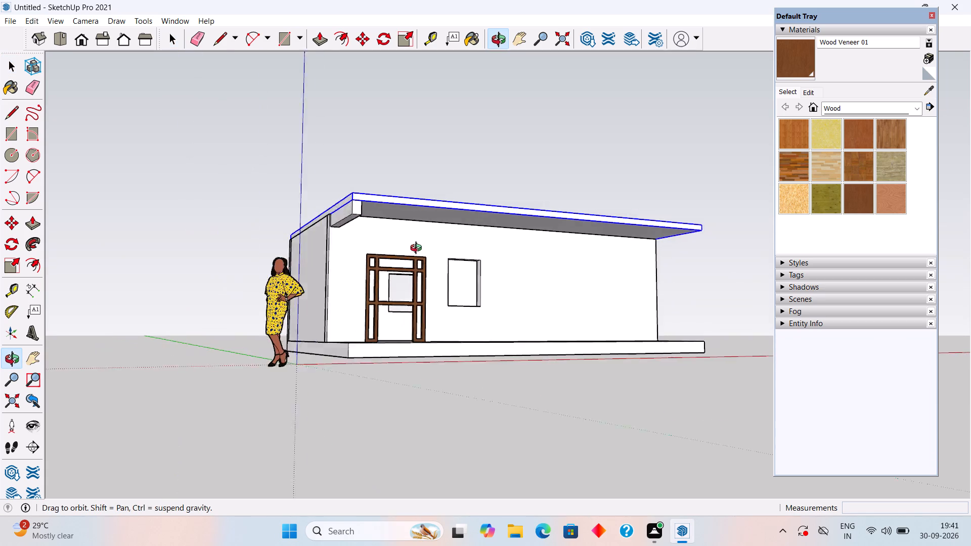
pyautogui.moveTo(418, 249); pyautogui.dragTo(610, 293, button='middle')
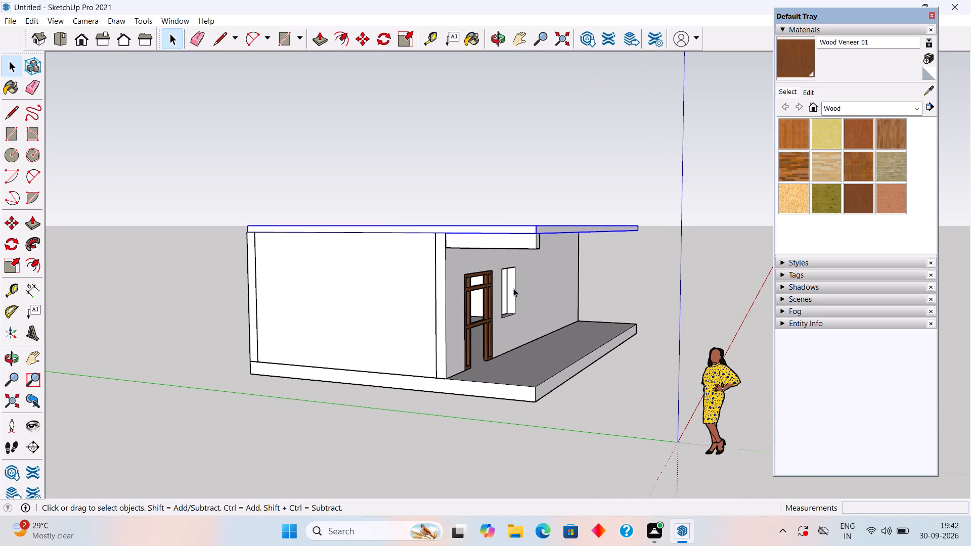
pyautogui.moveTo(464, 272); pyautogui.dragTo(510, 274, button='middle')
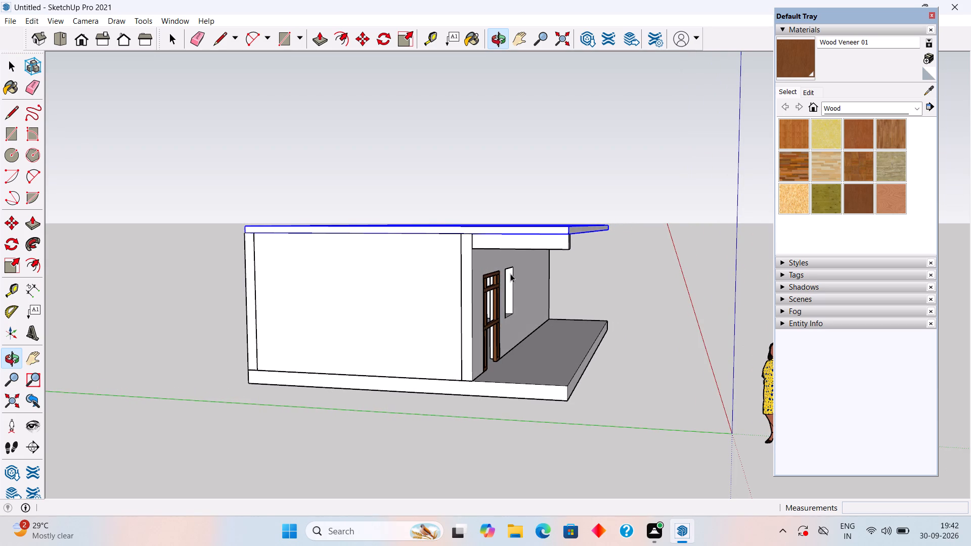
pyautogui.moveTo(476, 233); pyautogui.dragTo(578, 186, button='middle')
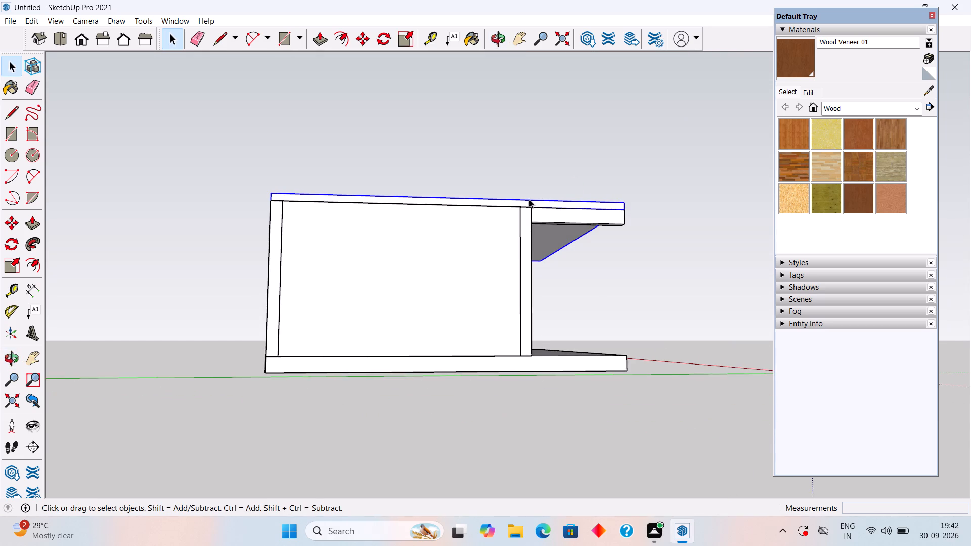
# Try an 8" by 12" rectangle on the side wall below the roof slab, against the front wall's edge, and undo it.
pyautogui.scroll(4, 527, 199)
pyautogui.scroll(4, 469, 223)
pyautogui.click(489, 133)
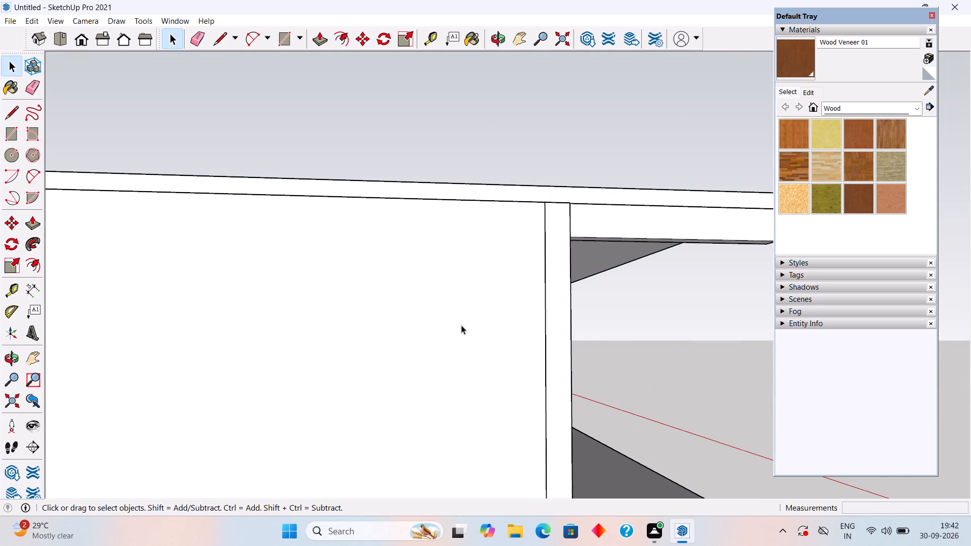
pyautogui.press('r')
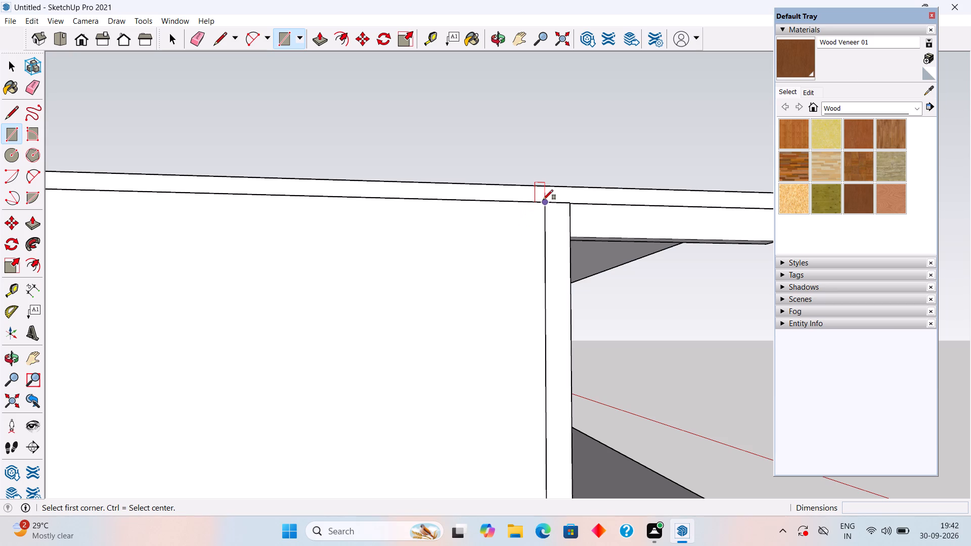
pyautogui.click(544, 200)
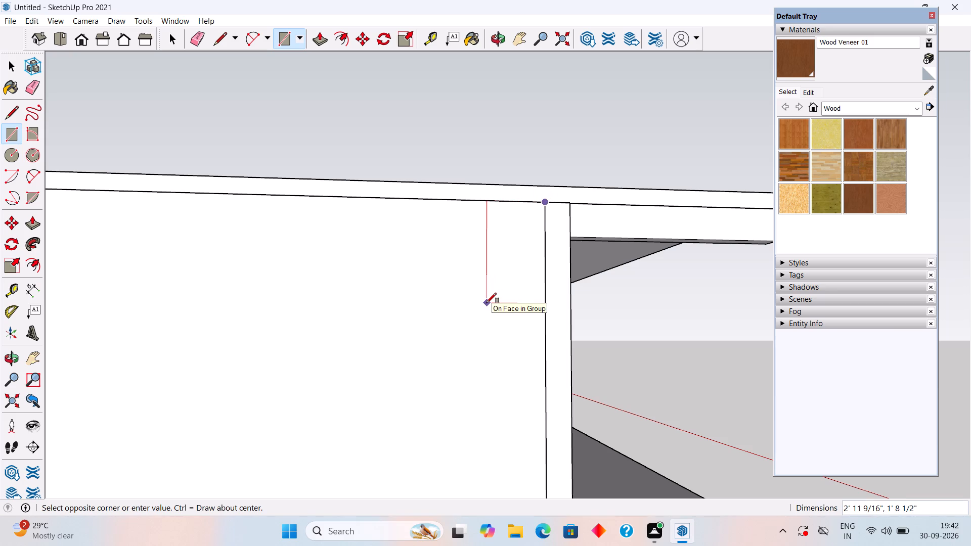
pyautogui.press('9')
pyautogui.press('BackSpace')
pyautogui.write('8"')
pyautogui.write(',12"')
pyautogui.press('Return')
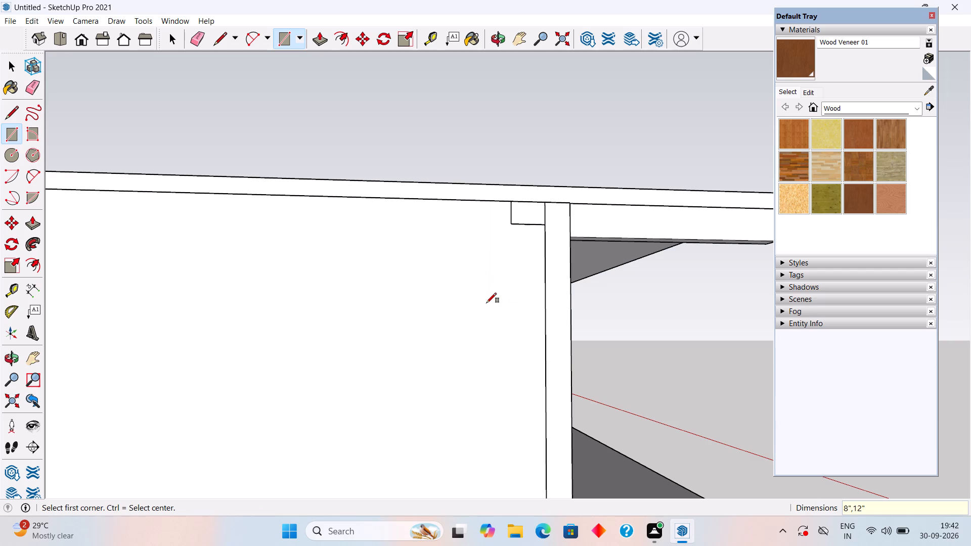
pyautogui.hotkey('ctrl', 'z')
# Draw a rectangle 12" high and 8" wide on the side wall below the roof slab, against the front wall's edge.
pyautogui.scroll(1, 487, 303)
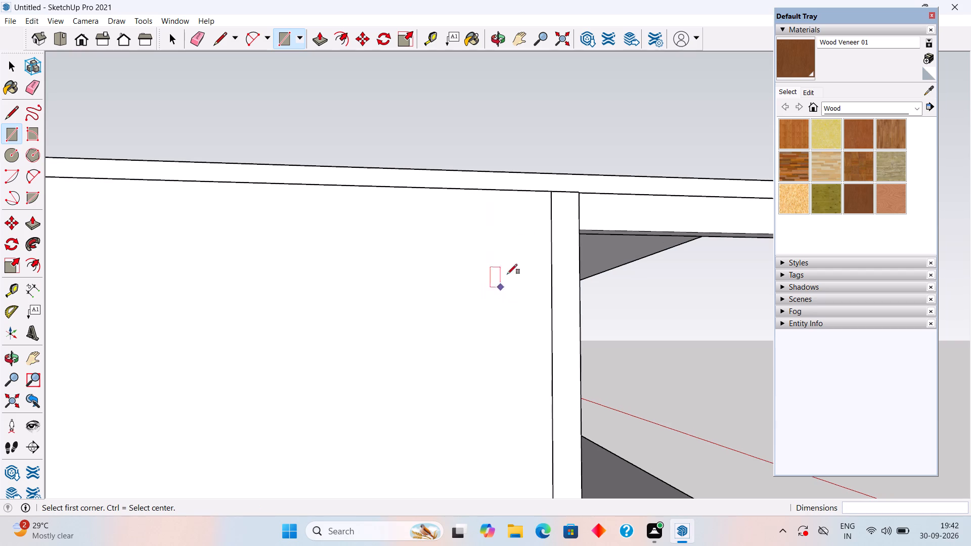
pyautogui.click(551, 194)
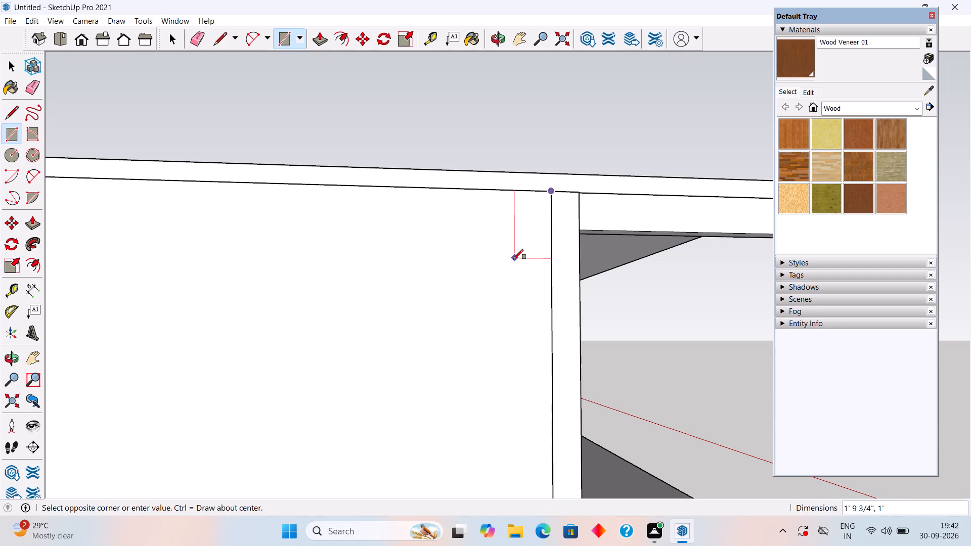
pyautogui.write('12"')
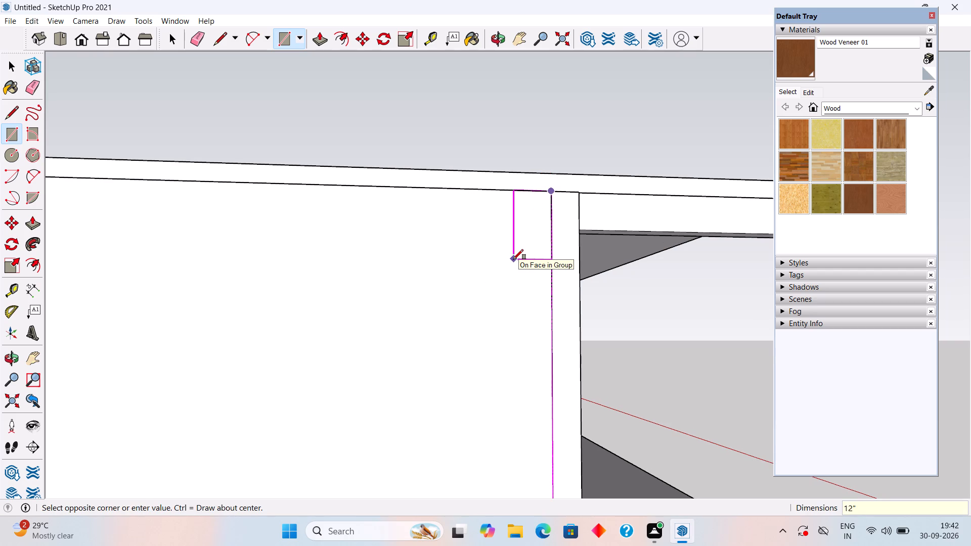
pyautogui.write(',8"')
pyautogui.press('Return')
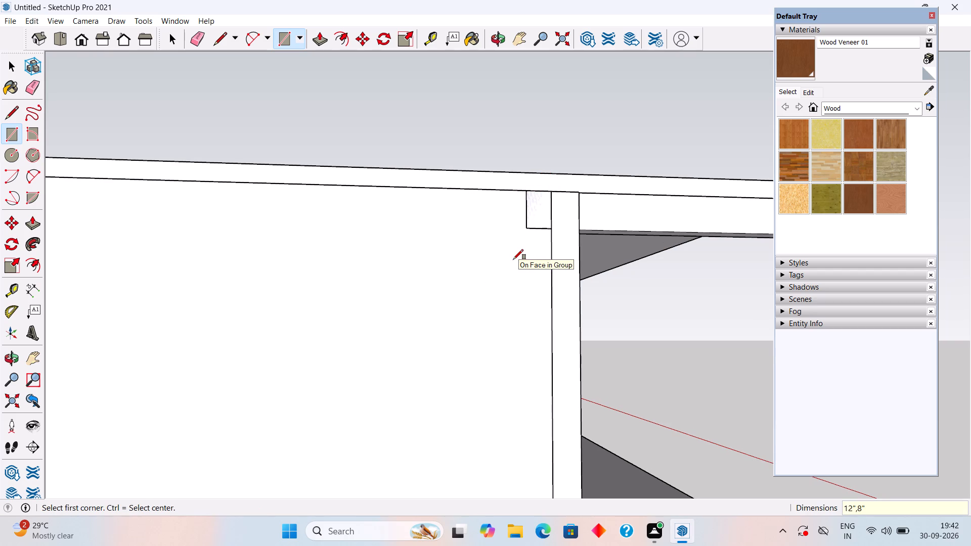
pyautogui.press('space')
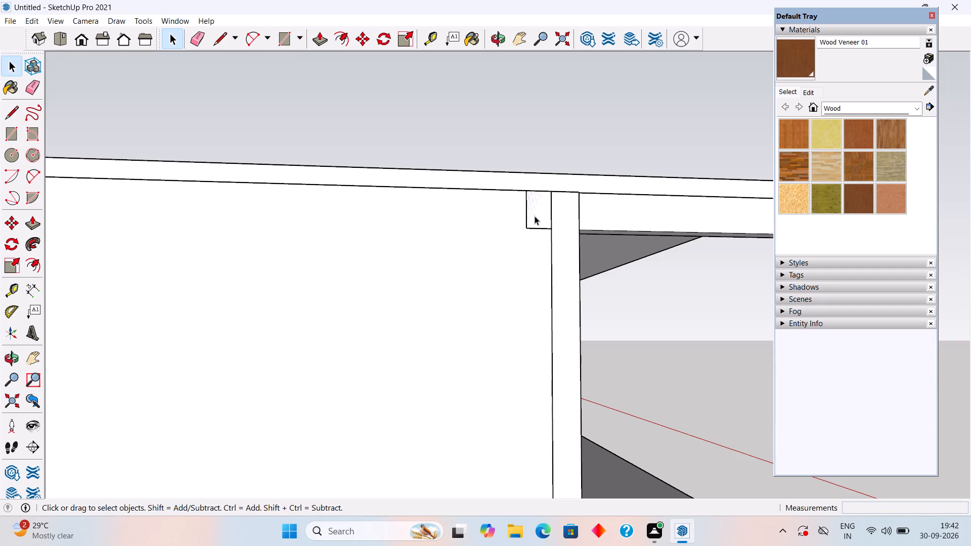
# Extrude the 12" by 8" rectangle outward from the side wall by 3' with Push/Pull to form a beam.
pyautogui.click(535, 216)
pyautogui.press('p')
pyautogui.click(535, 216)
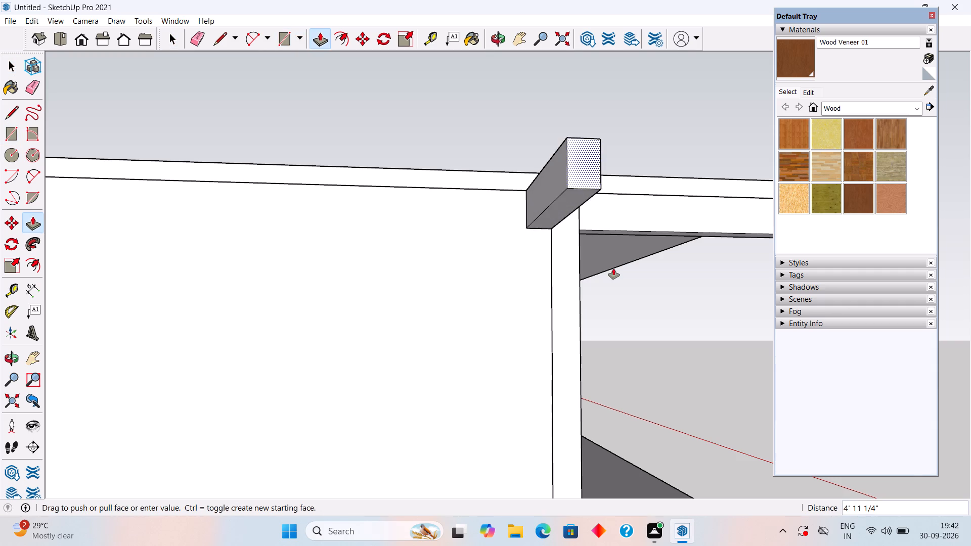
pyautogui.scroll(-10, 613, 269)
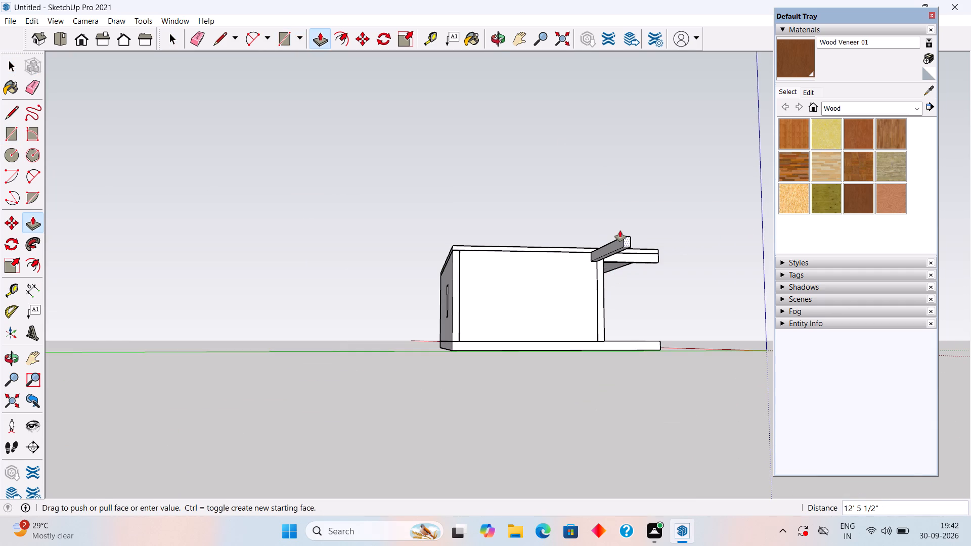
pyautogui.write("3'")
pyautogui.press('Return')
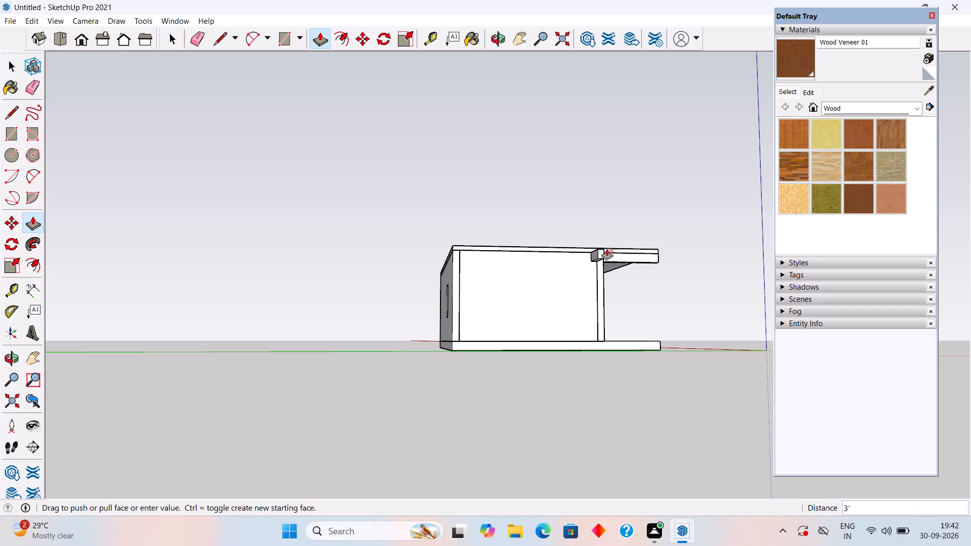
# Make the 3' beam projecting from the side wall below the roof slab into a group.
pyautogui.moveTo(605, 267); pyautogui.dragTo(622, 369, button='middle')
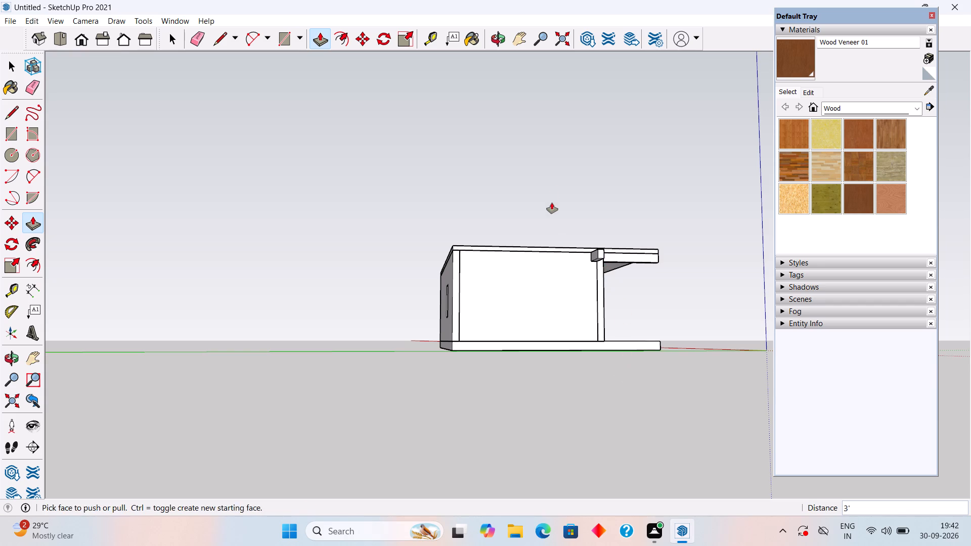
pyautogui.moveTo(554, 198); pyautogui.dragTo(572, 275, button='middle')
pyautogui.scroll(10, 579, 303)
pyautogui.moveTo(669, 316); pyautogui.dragTo(658, 284, button='middle')
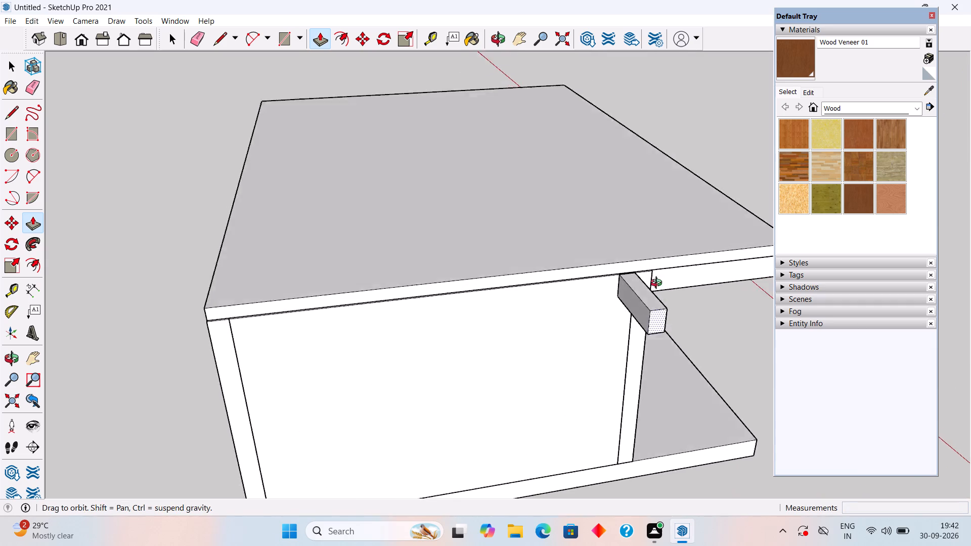
pyautogui.moveTo(658, 284); pyautogui.dragTo(647, 245, button='middle')
pyautogui.scroll(4, 639, 284)
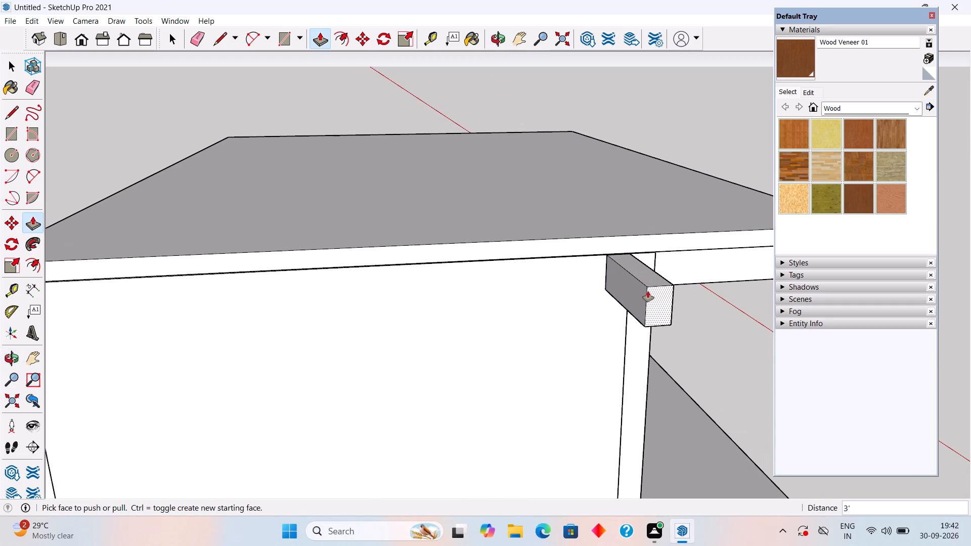
pyautogui.press('space')
pyautogui.tripleClick(652, 275)
pyautogui.rightClick(653, 275)
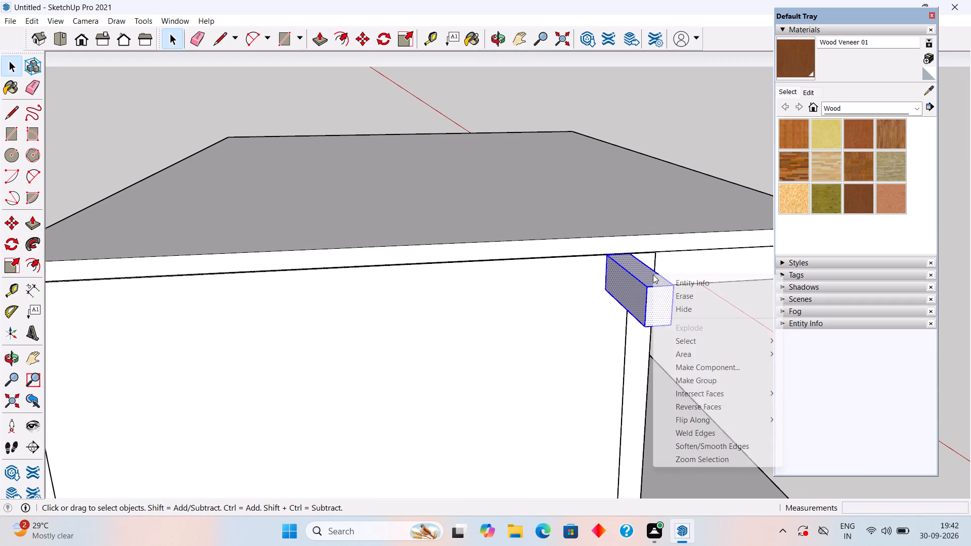
pyautogui.click(690, 380)
# Move the grouped side beam 1" along the side wall, away from the front wall's edge.
pyautogui.scroll(5, 615, 269)
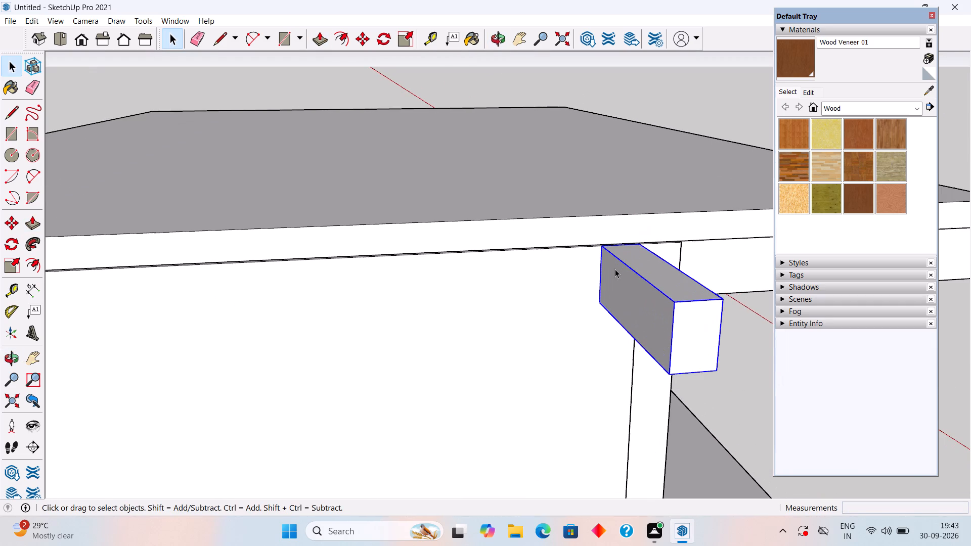
pyautogui.scroll(3, 615, 269)
pyautogui.press('m')
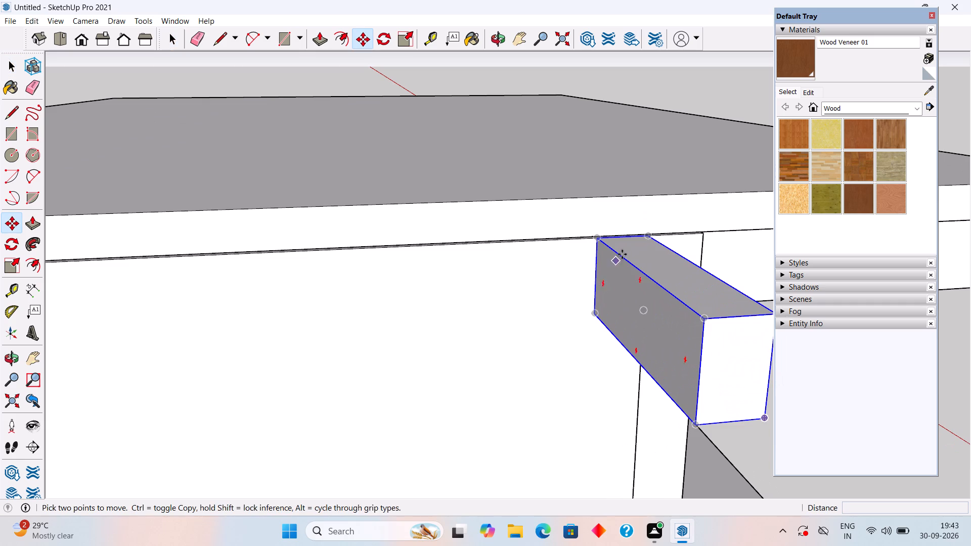
pyautogui.click(599, 242)
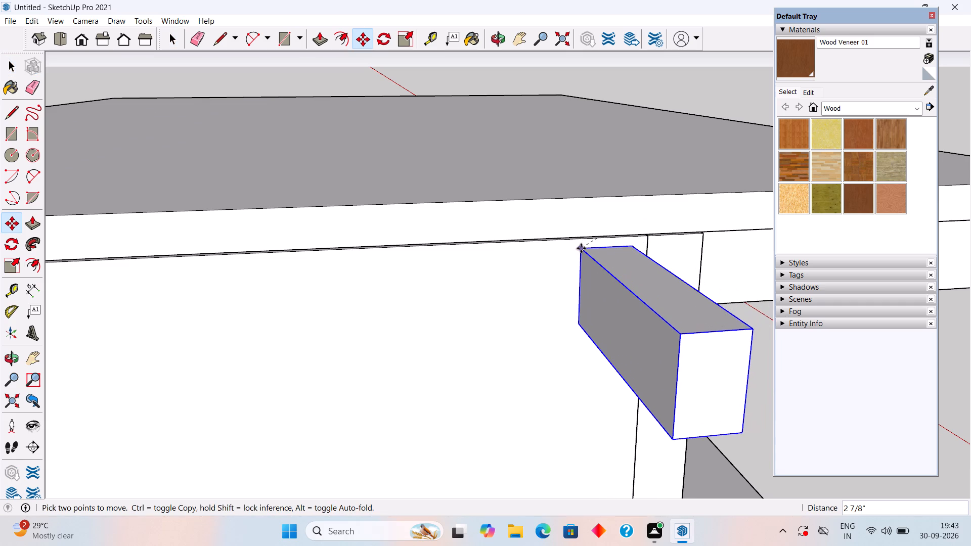
pyautogui.scroll(1, 581, 248)
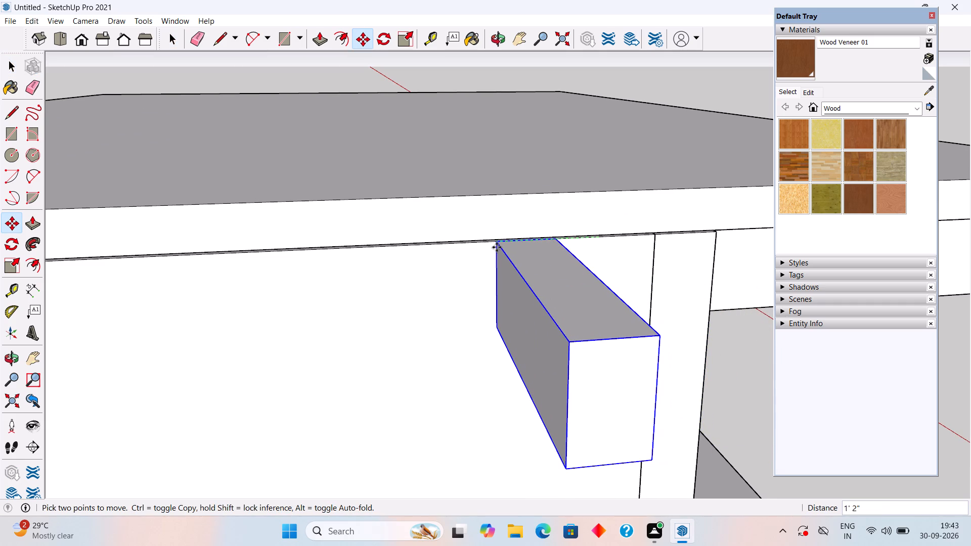
pyautogui.write('1"')
pyautogui.press('Return')
pyautogui.press('space')
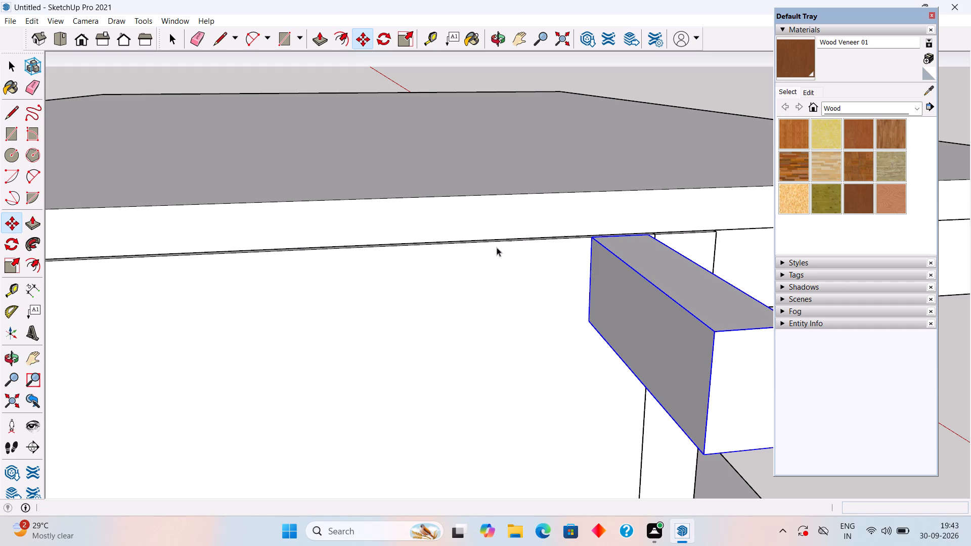
pyautogui.scroll(-20, 496, 247)
pyautogui.scroll(-1, 496, 247)
pyautogui.moveTo(445, 269); pyautogui.dragTo(439, 269, button='middle')
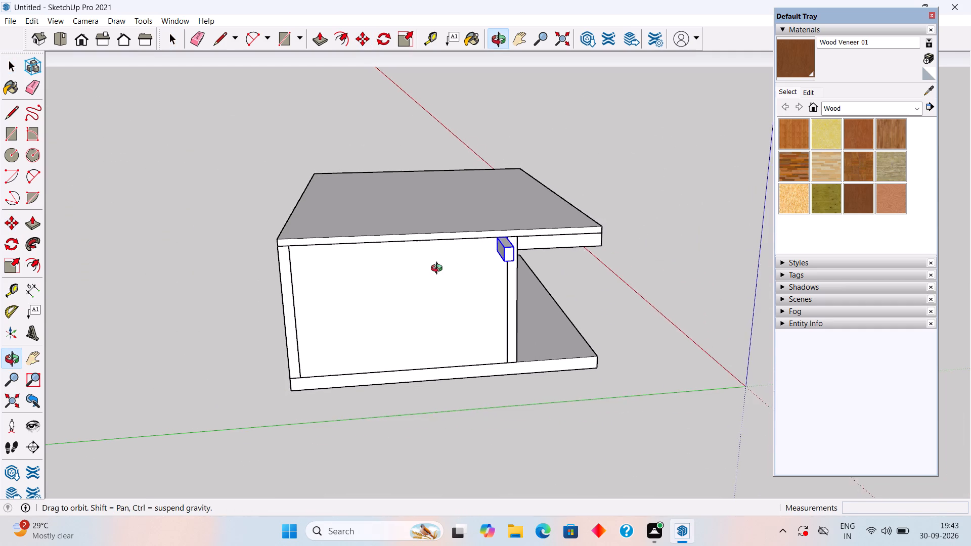
pyautogui.moveTo(439, 269); pyautogui.dragTo(172, 194, button='middle')
pyautogui.moveTo(253, 240); pyautogui.dragTo(124, 272, button='middle')
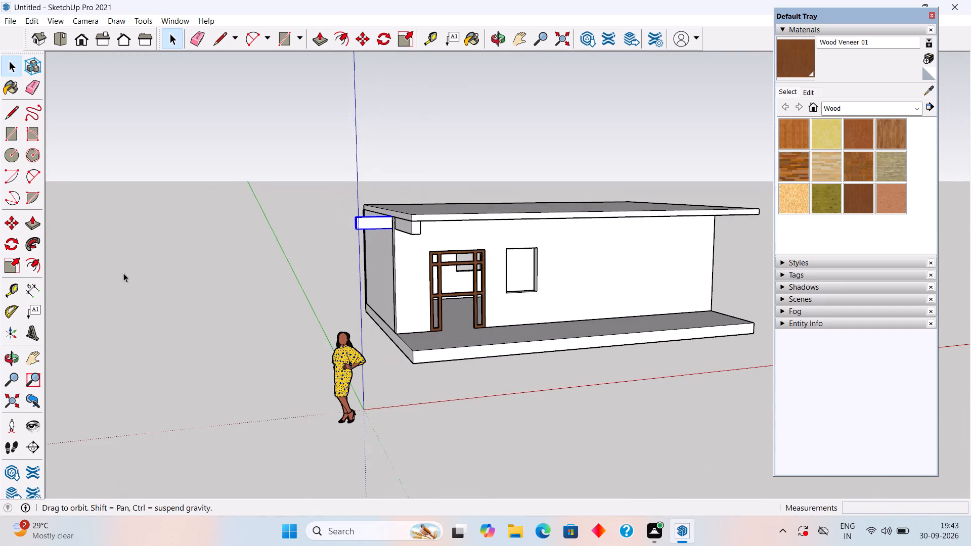
pyautogui.click(266, 315)
# Extend the roof slab outward by 3' over the side beam by push-pulling its side edge face inside the group.
pyautogui.moveTo(540, 329); pyautogui.dragTo(723, 430, button='middle')
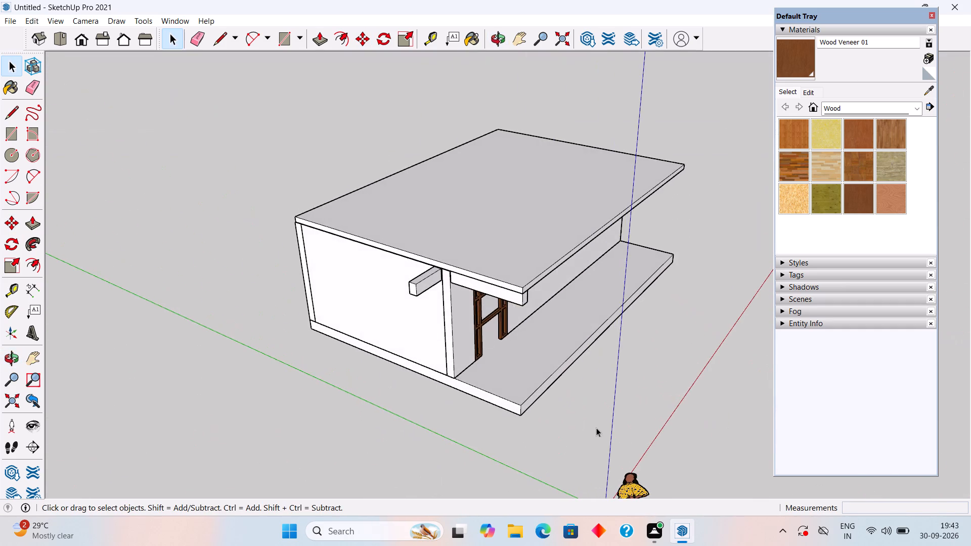
pyautogui.scroll(5, 471, 303)
pyautogui.click(488, 259)
pyautogui.doubleClick(488, 259)
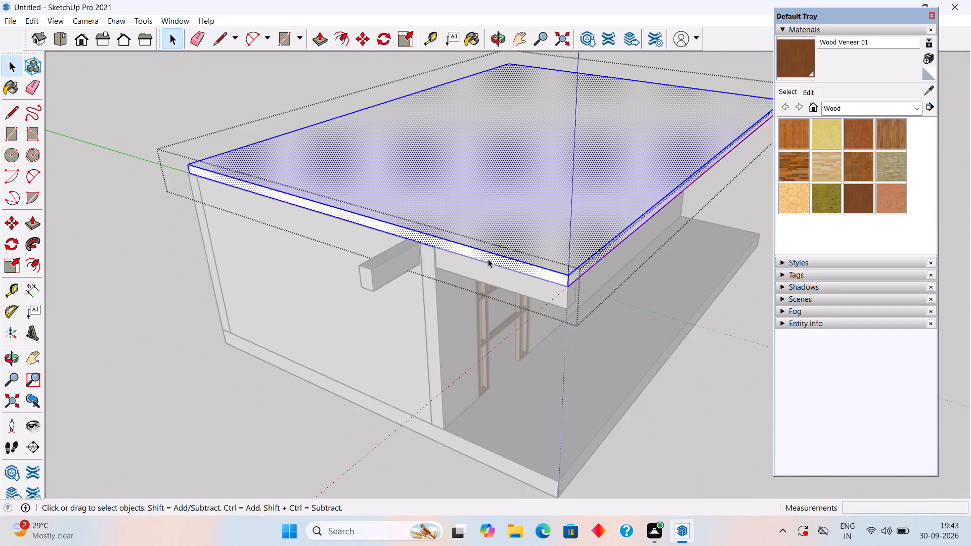
pyautogui.click(488, 259)
pyautogui.press('p')
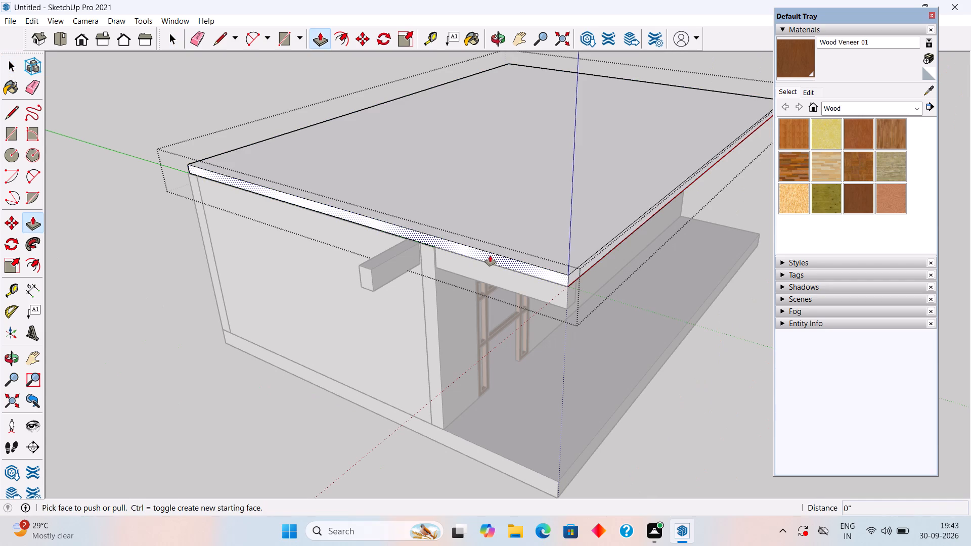
pyautogui.click(490, 256)
pyautogui.scroll(-2, 355, 279)
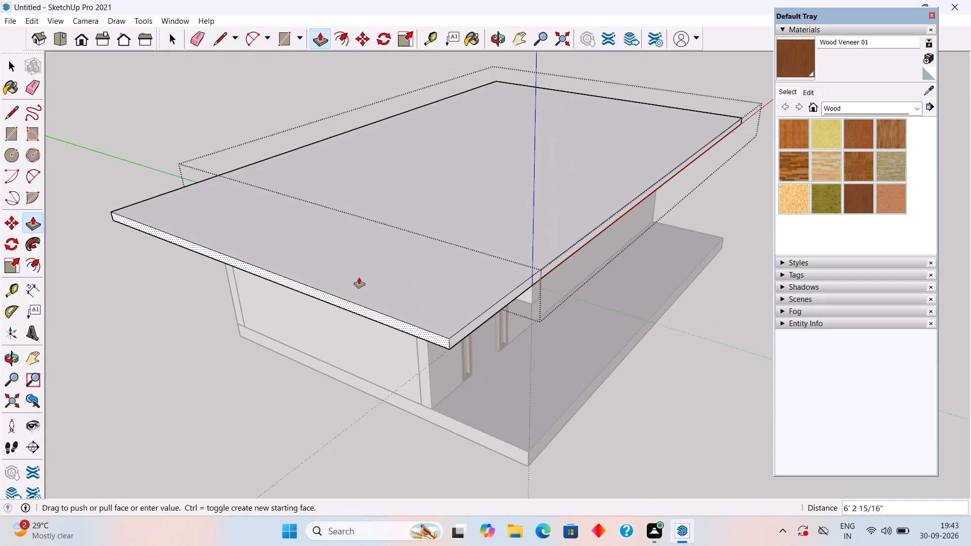
pyautogui.write("3'")
pyautogui.press('Return')
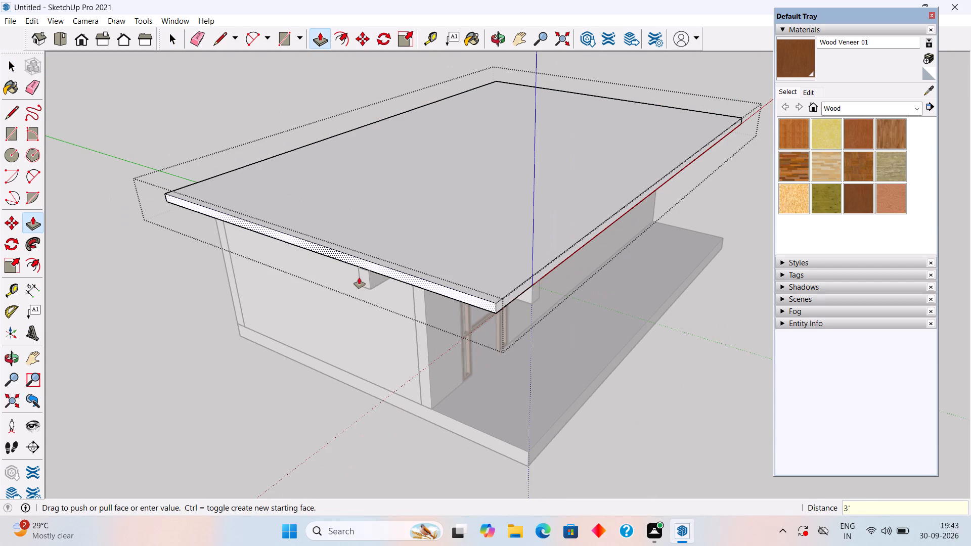
pyautogui.press('space')
pyautogui.scroll(-7, 359, 278)
pyautogui.moveTo(338, 264); pyautogui.dragTo(326, 72, button='middle')
pyautogui.moveTo(336, 203); pyautogui.dragTo(543, 194, button='middle')
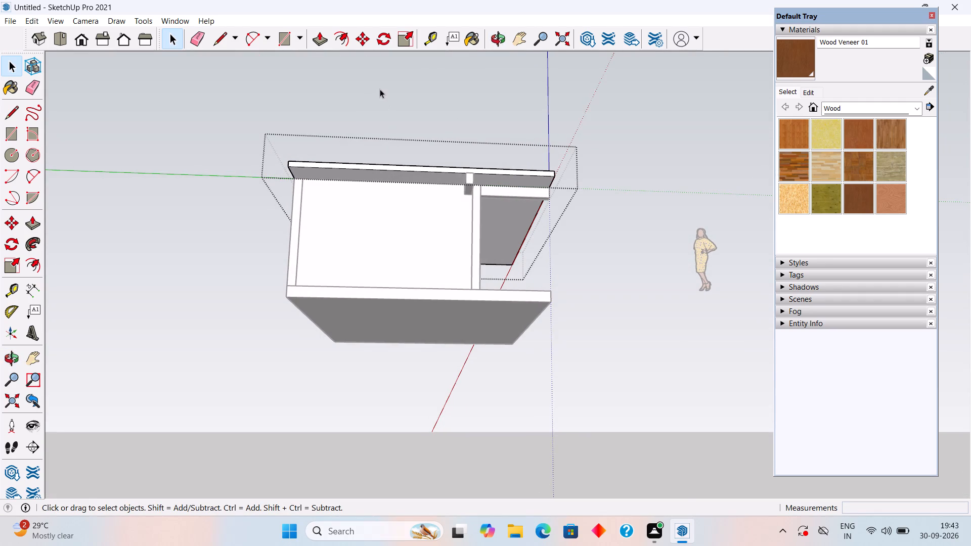
pyautogui.click(380, 88)
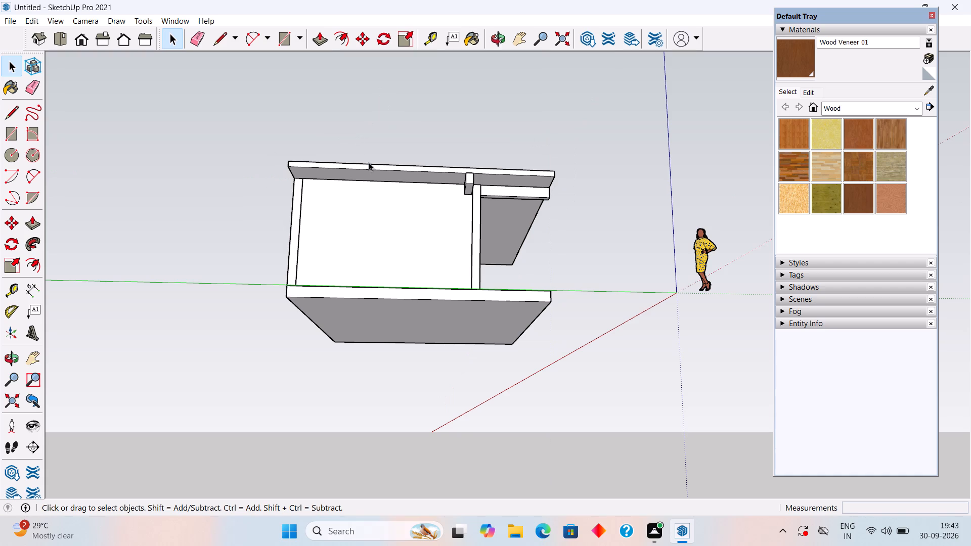
# Place a vertical guide on the side wall, 7' 9" from its edge with the back wall.
pyautogui.moveTo(386, 174); pyautogui.dragTo(457, 201, button='middle')
pyautogui.scroll(1, 457, 201)
pyautogui.moveTo(450, 201); pyautogui.dragTo(499, 200, button='middle')
pyautogui.scroll(1, 499, 200)
pyautogui.scroll(5, 439, 181)
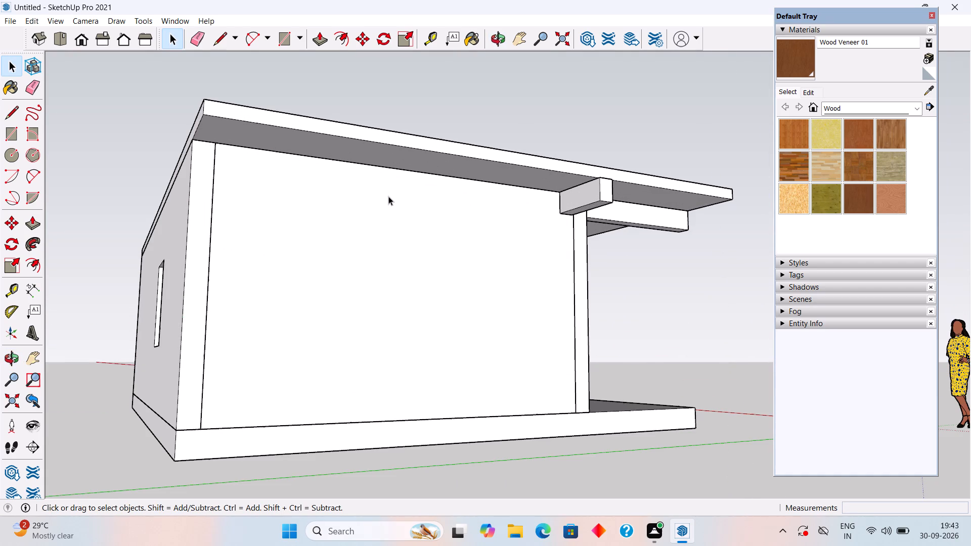
pyautogui.press('t')
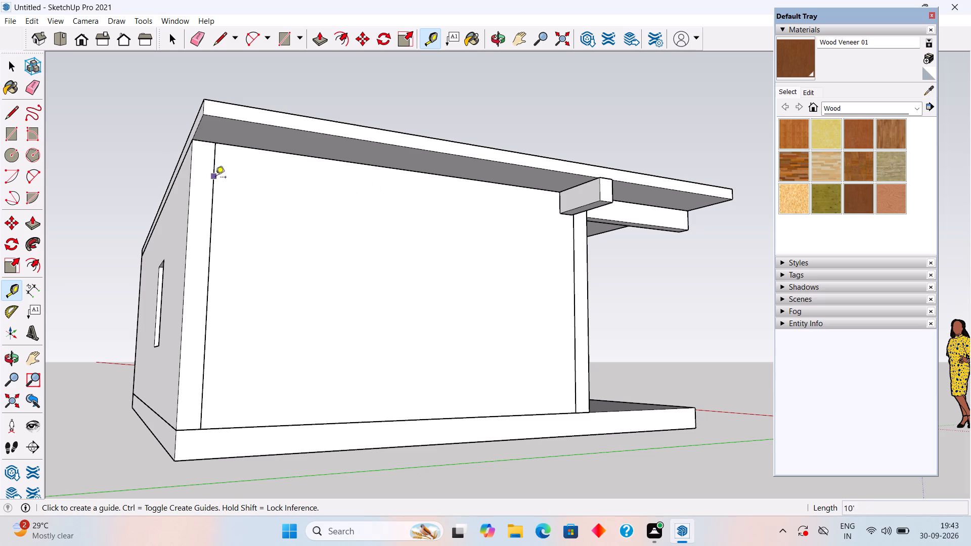
pyautogui.click(210, 201)
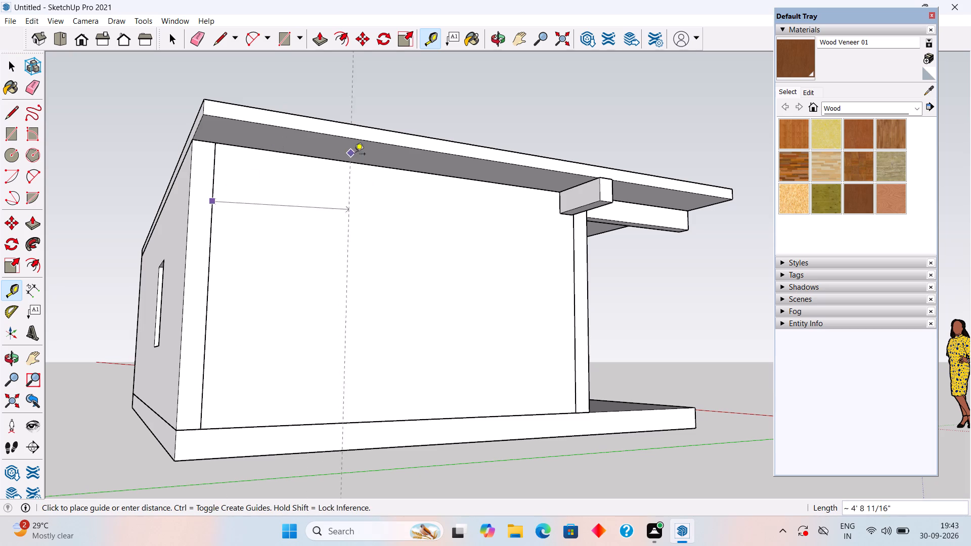
pyautogui.click(421, 169)
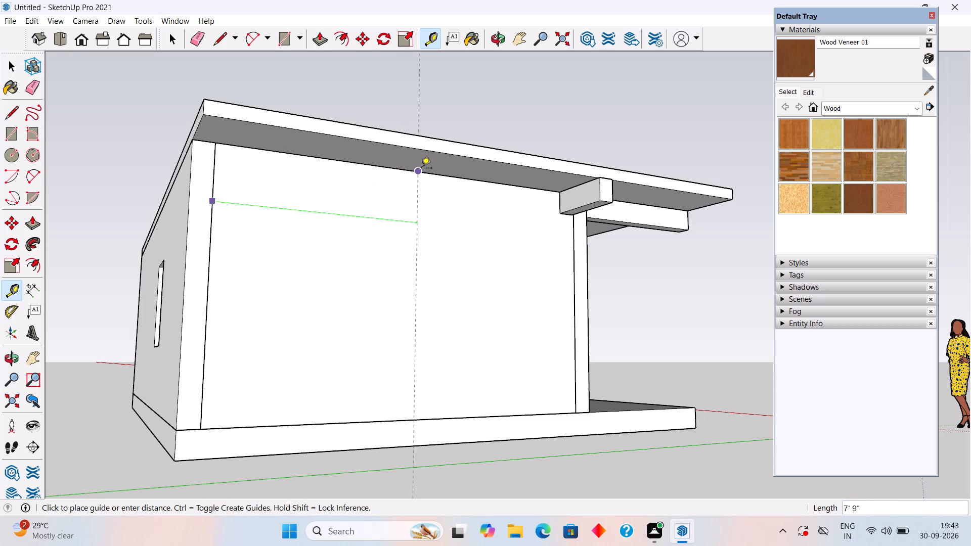
pyautogui.press('space')
# Draw a rectangle 12" high and 9" wide on the side wall, starting where the guide meets the roof slab's underside.
pyautogui.write('r')
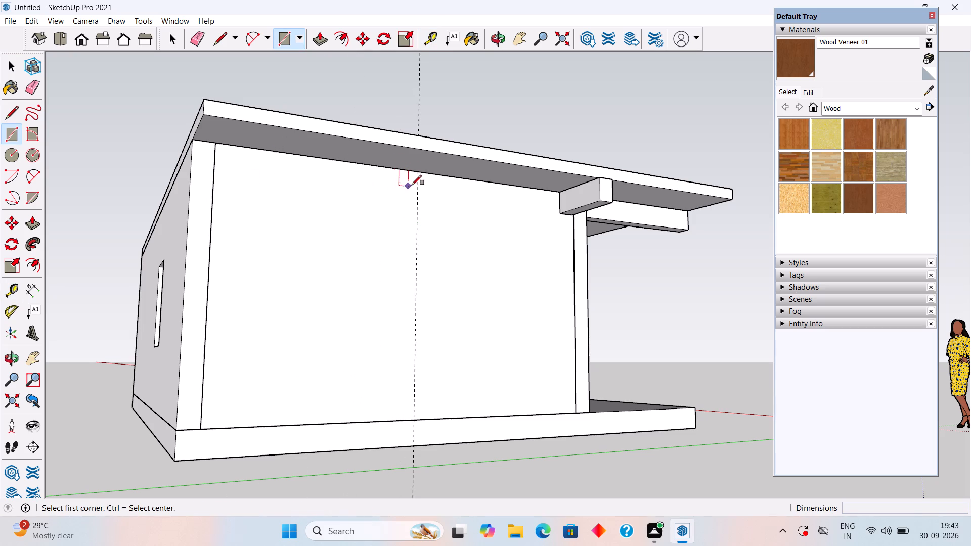
pyautogui.click(419, 172)
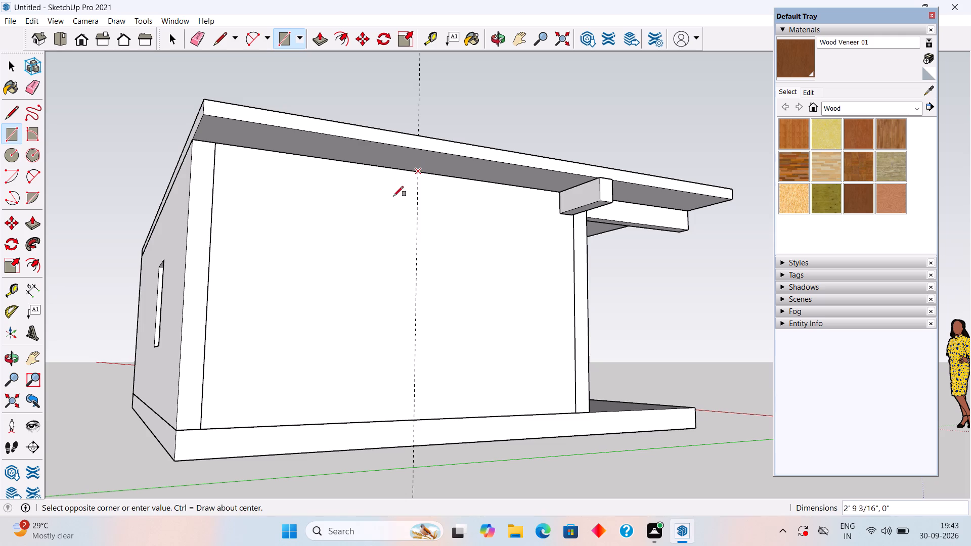
pyautogui.write('12"')
pyautogui.write(',9"')
pyautogui.press('Return')
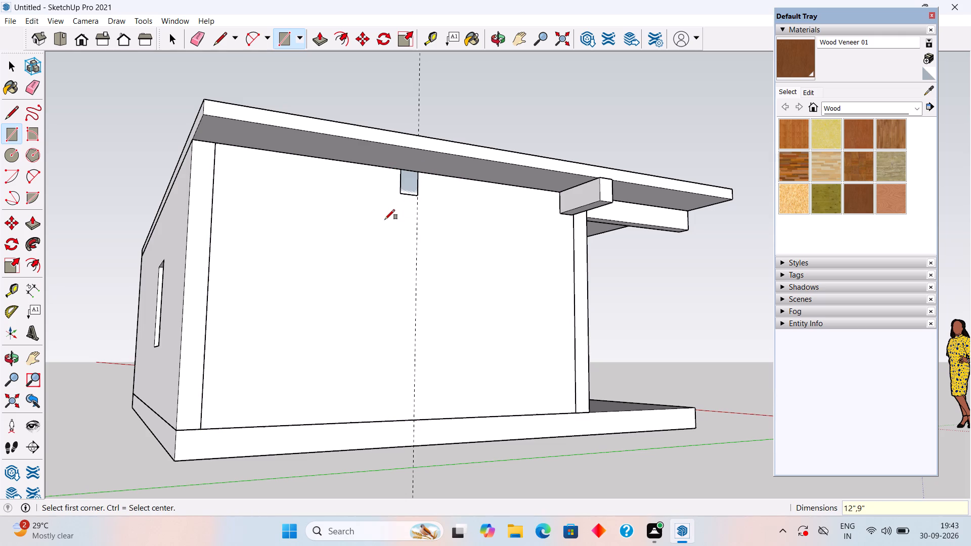
# Extrude the 12" by 9" rectangle outward from the side wall by 3' with Push/Pull to form a second beam.
pyautogui.press('space')
pyautogui.click(404, 184)
pyautogui.press('p')
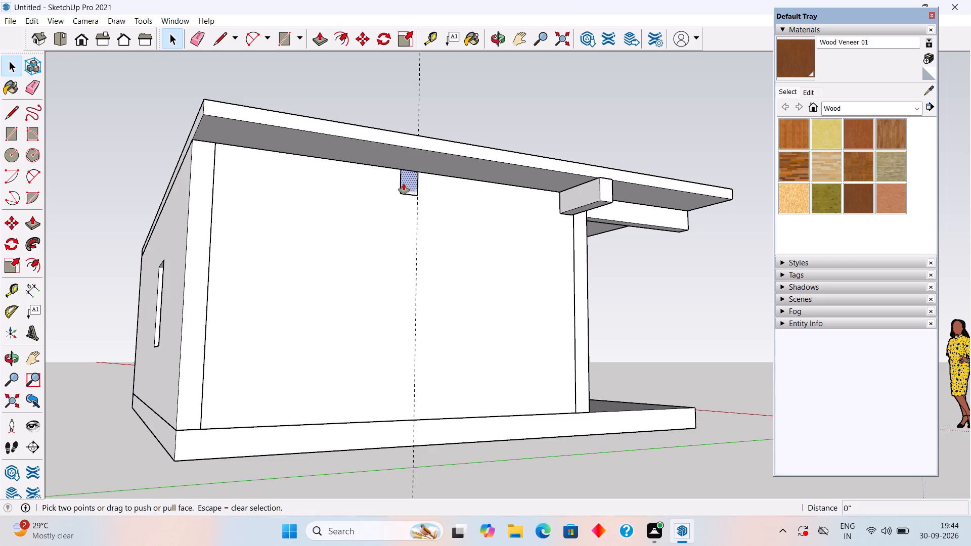
pyautogui.click(404, 184)
pyautogui.write("3'")
pyautogui.press('Return')
pyautogui.press('space')
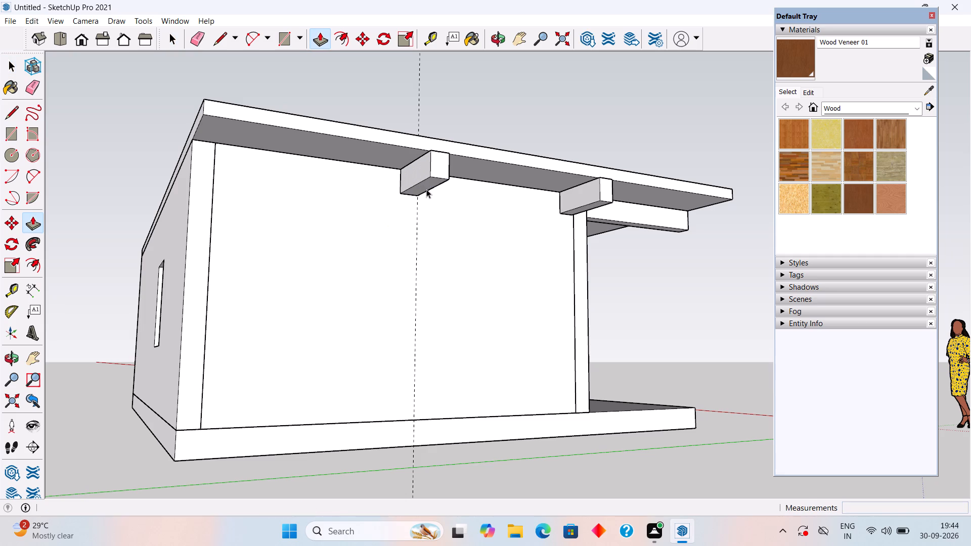
# Make the new middle beam on the side wall into a group.
pyautogui.tripleClick(426, 189)
pyautogui.rightClick(426, 189)
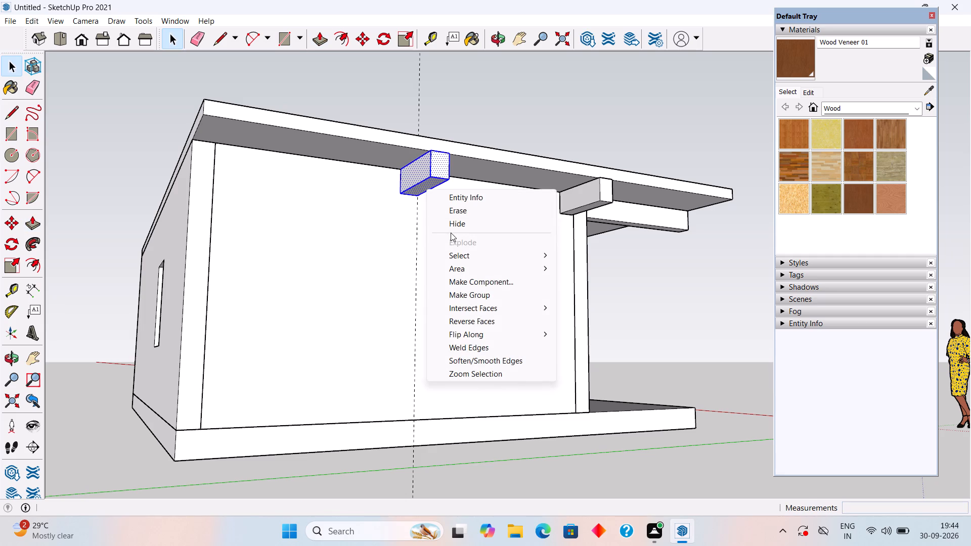
pyautogui.click(463, 295)
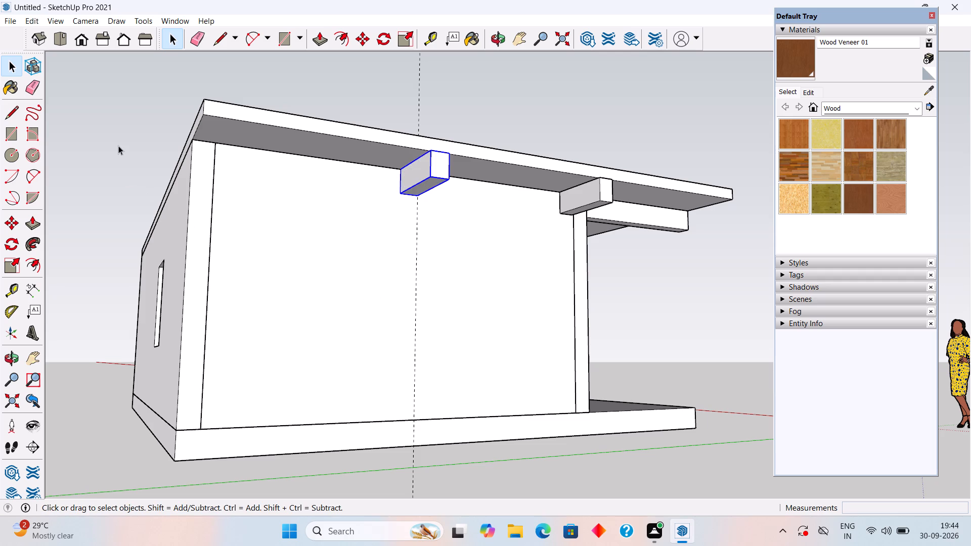
pyautogui.click(118, 146)
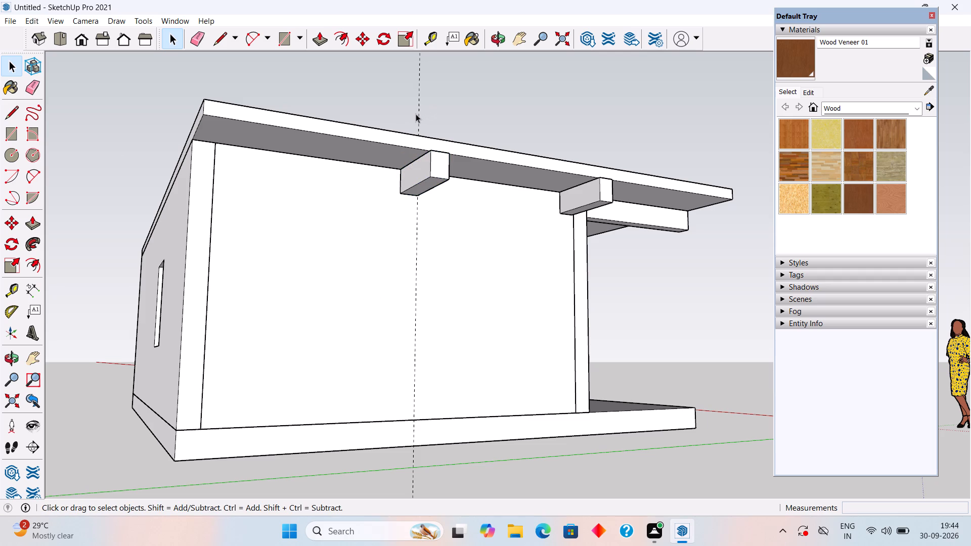
# Delete the vertical guide line on the side wall.
pyautogui.click(416, 114)
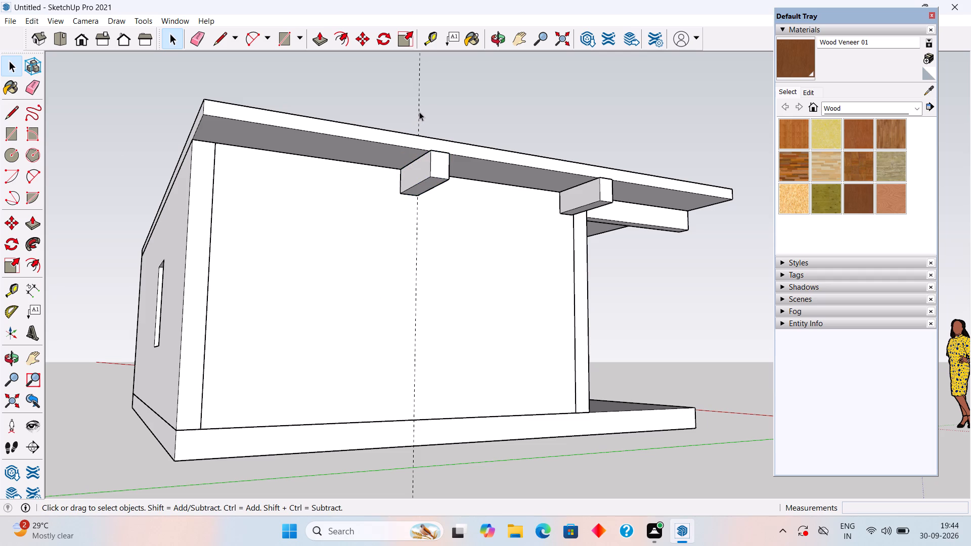
pyautogui.click(419, 112)
pyautogui.press('Delete')
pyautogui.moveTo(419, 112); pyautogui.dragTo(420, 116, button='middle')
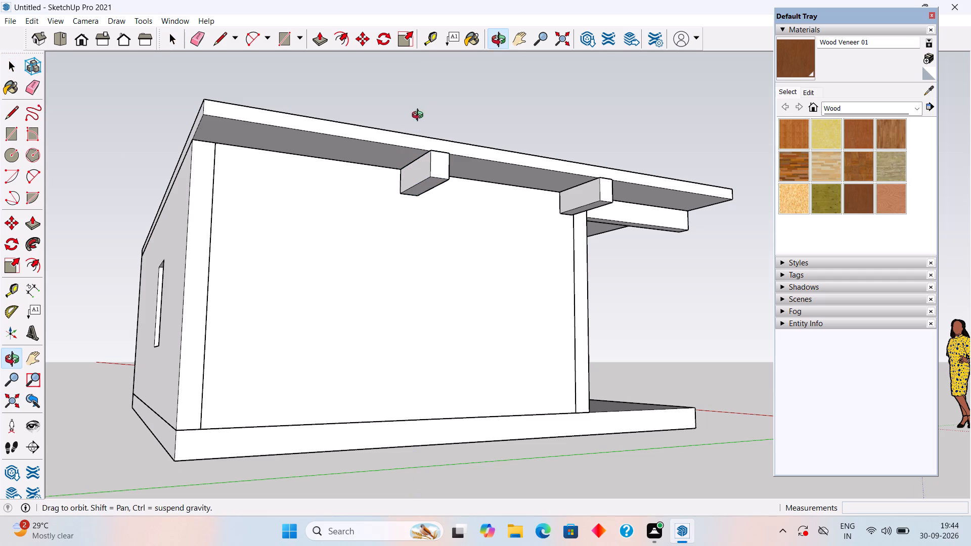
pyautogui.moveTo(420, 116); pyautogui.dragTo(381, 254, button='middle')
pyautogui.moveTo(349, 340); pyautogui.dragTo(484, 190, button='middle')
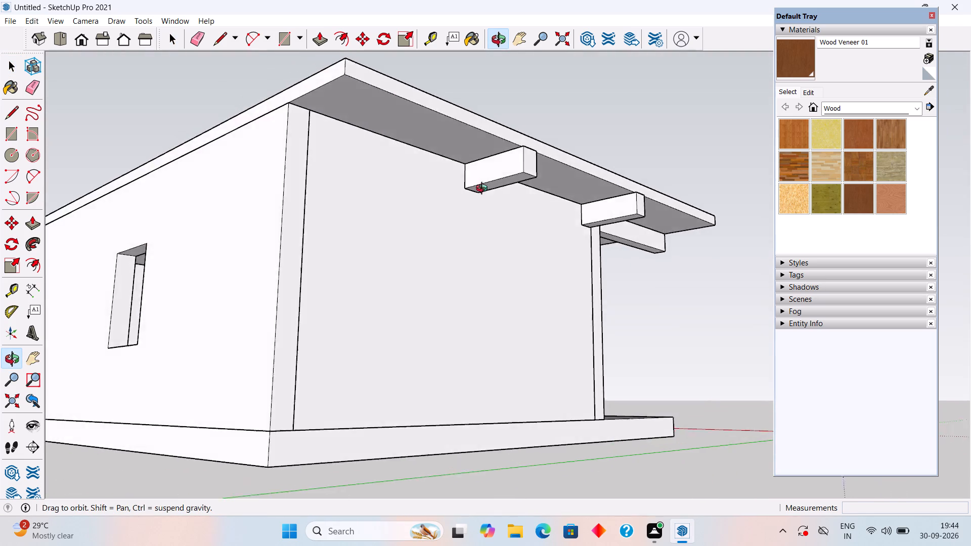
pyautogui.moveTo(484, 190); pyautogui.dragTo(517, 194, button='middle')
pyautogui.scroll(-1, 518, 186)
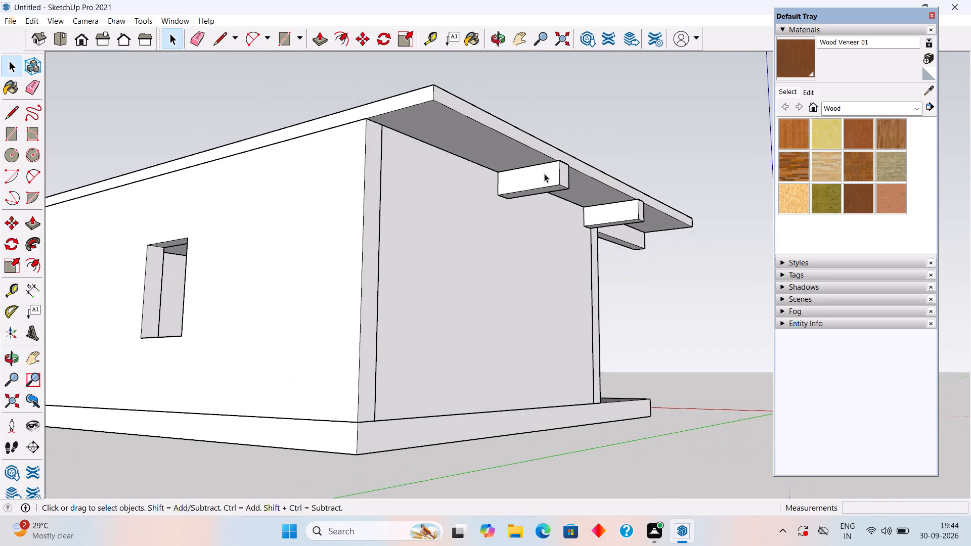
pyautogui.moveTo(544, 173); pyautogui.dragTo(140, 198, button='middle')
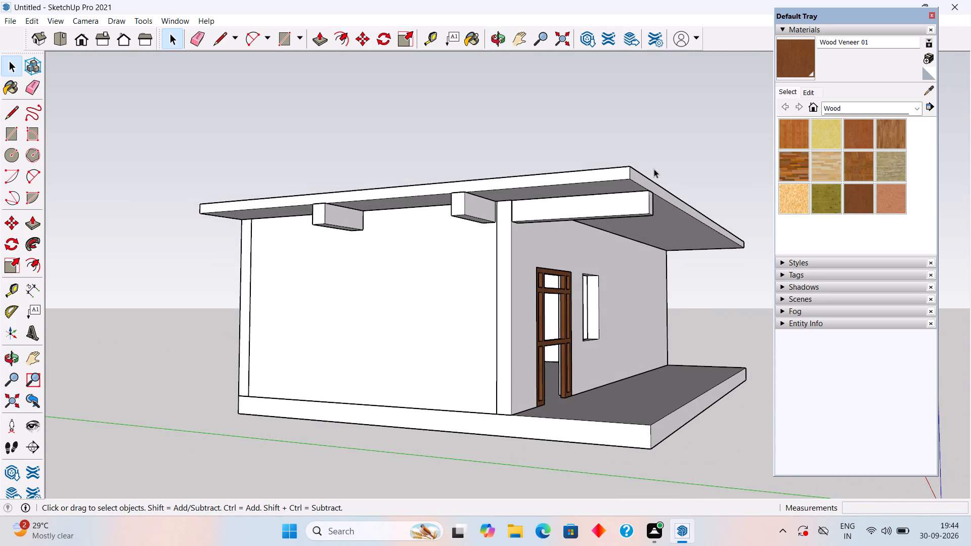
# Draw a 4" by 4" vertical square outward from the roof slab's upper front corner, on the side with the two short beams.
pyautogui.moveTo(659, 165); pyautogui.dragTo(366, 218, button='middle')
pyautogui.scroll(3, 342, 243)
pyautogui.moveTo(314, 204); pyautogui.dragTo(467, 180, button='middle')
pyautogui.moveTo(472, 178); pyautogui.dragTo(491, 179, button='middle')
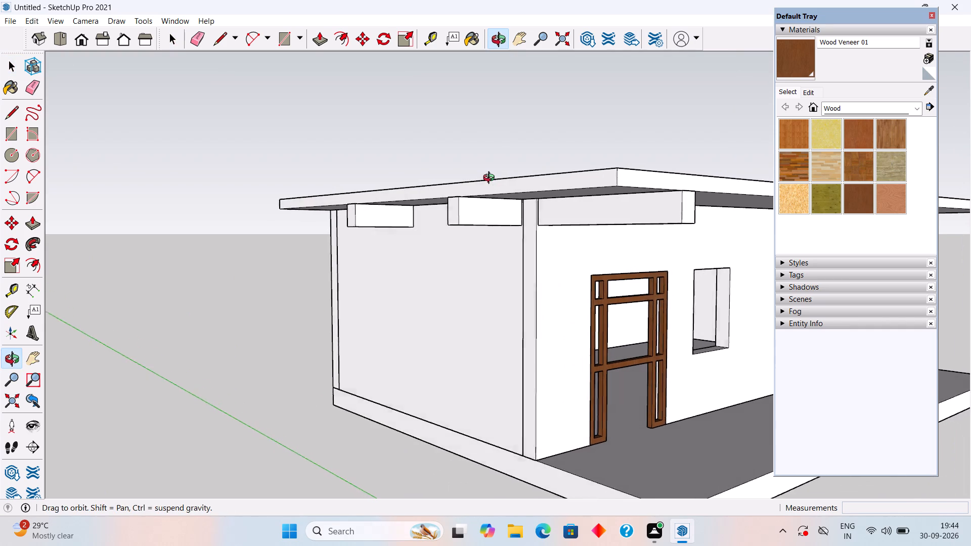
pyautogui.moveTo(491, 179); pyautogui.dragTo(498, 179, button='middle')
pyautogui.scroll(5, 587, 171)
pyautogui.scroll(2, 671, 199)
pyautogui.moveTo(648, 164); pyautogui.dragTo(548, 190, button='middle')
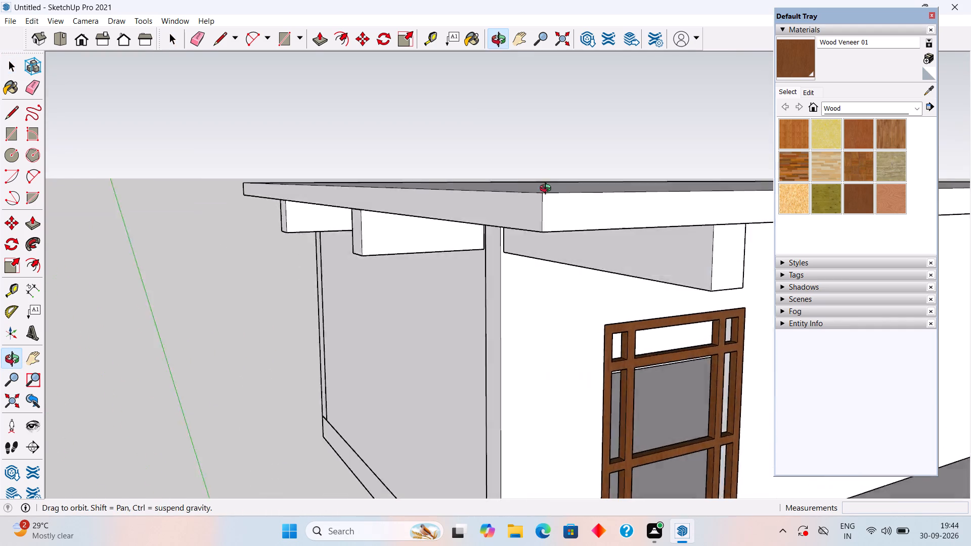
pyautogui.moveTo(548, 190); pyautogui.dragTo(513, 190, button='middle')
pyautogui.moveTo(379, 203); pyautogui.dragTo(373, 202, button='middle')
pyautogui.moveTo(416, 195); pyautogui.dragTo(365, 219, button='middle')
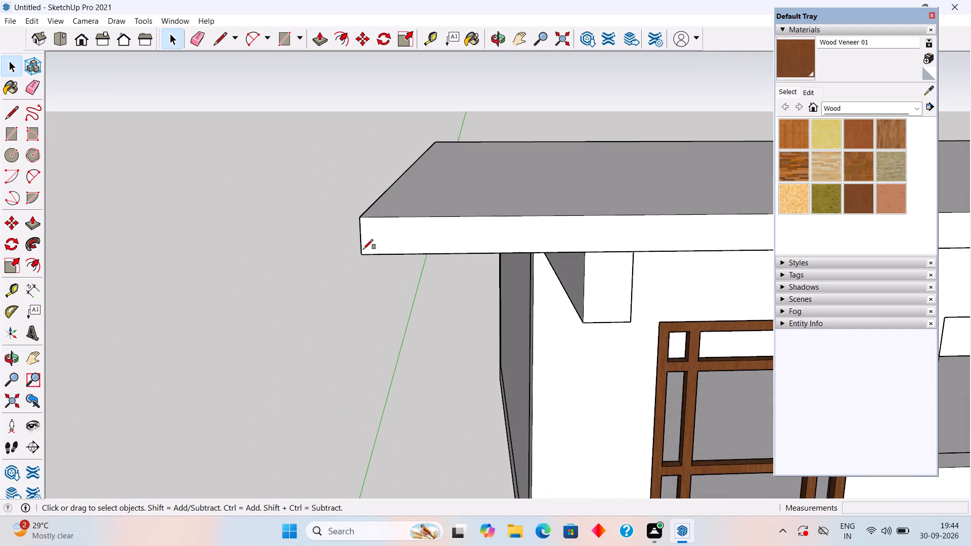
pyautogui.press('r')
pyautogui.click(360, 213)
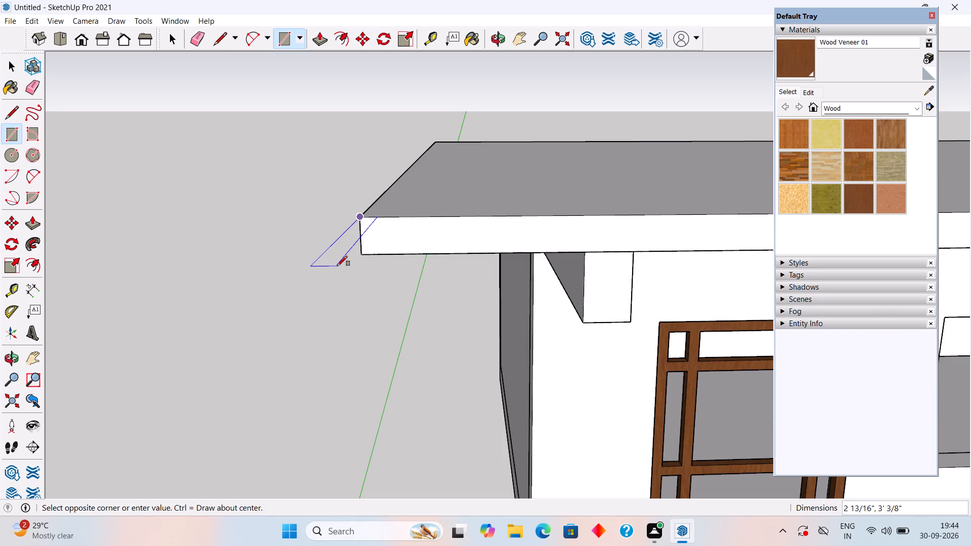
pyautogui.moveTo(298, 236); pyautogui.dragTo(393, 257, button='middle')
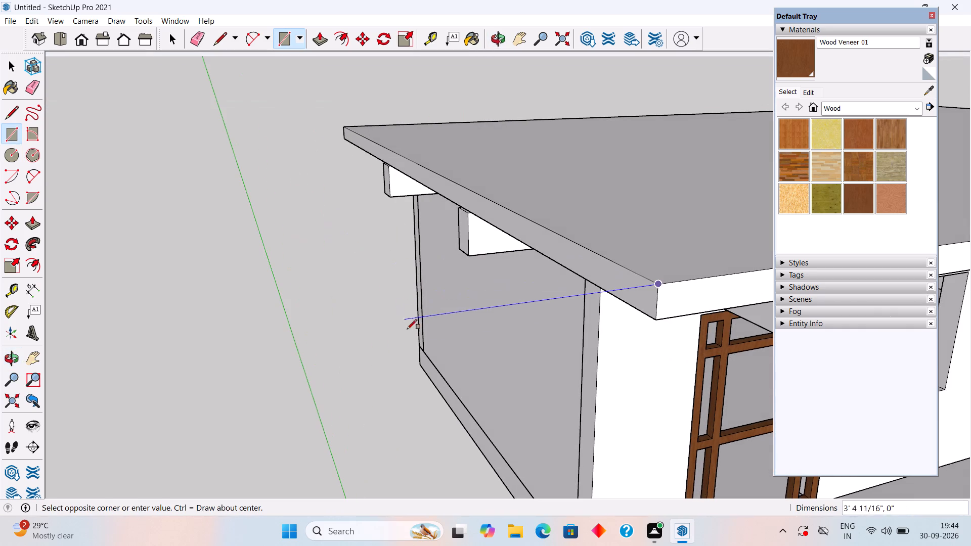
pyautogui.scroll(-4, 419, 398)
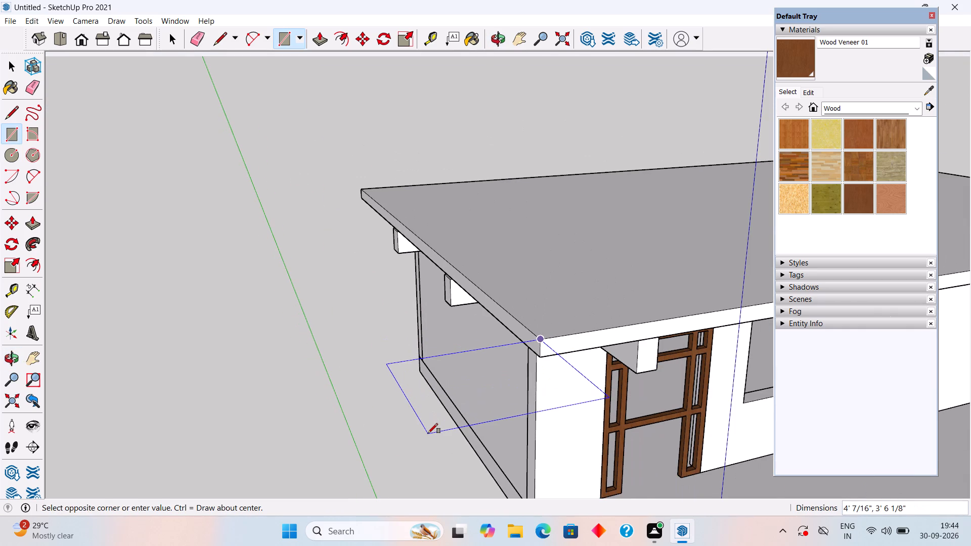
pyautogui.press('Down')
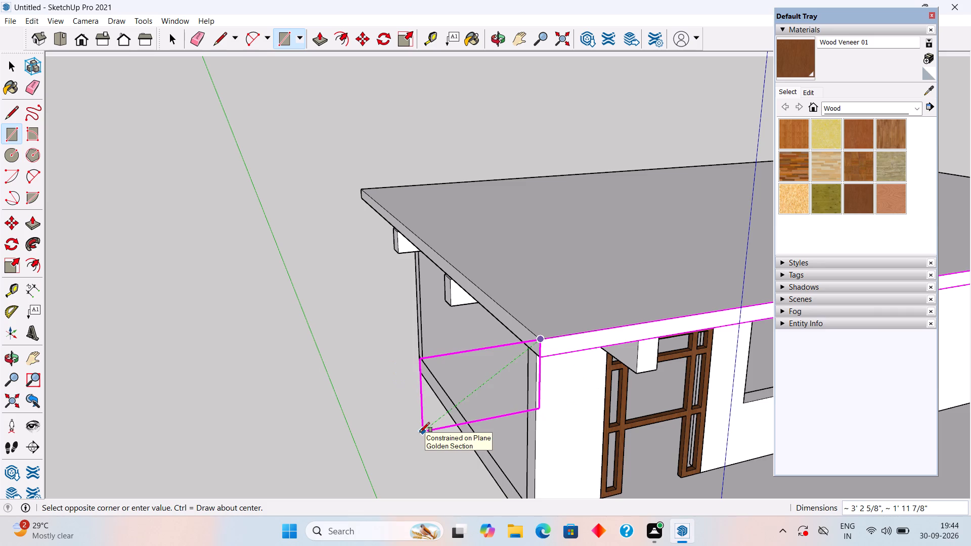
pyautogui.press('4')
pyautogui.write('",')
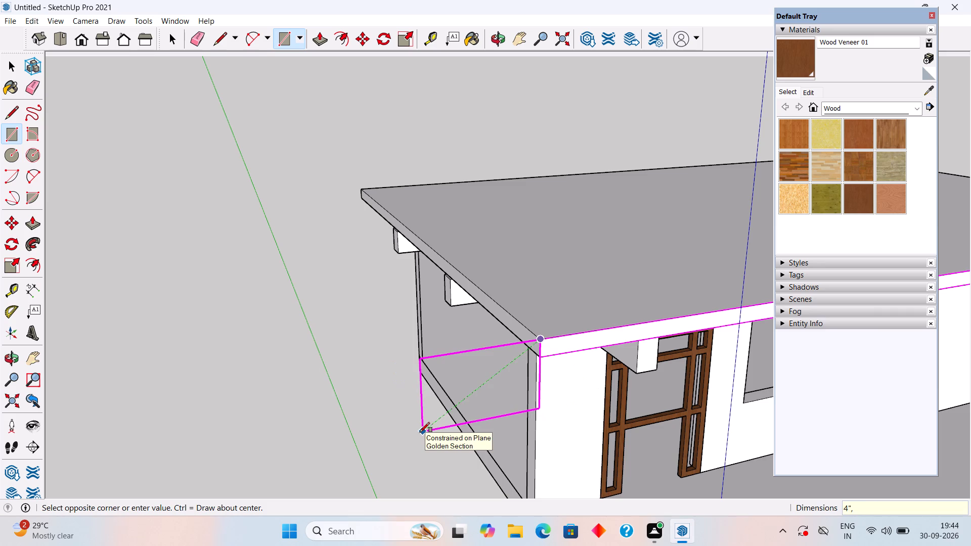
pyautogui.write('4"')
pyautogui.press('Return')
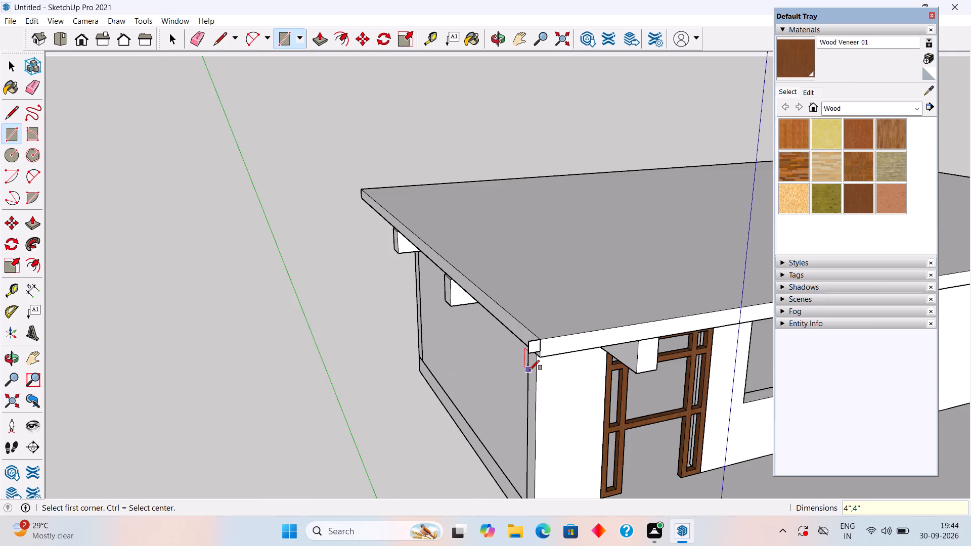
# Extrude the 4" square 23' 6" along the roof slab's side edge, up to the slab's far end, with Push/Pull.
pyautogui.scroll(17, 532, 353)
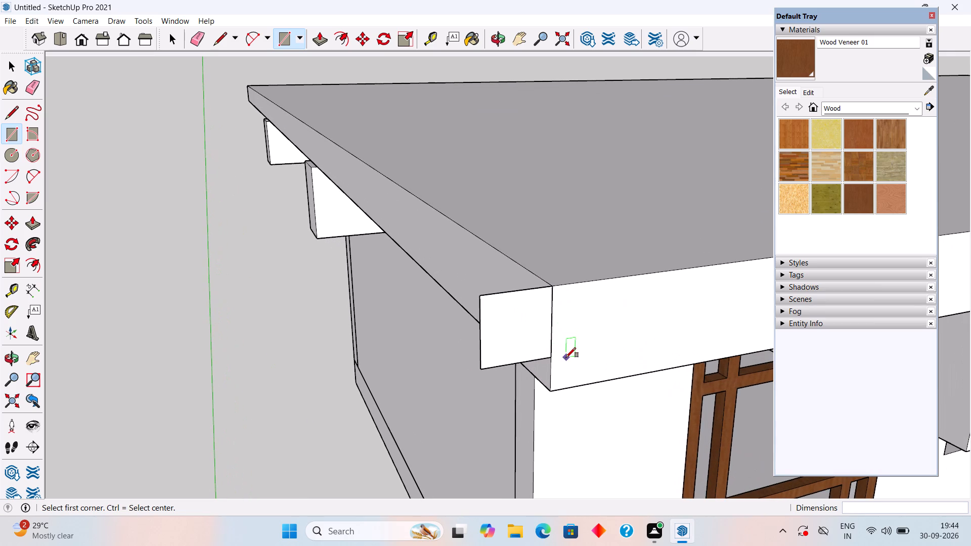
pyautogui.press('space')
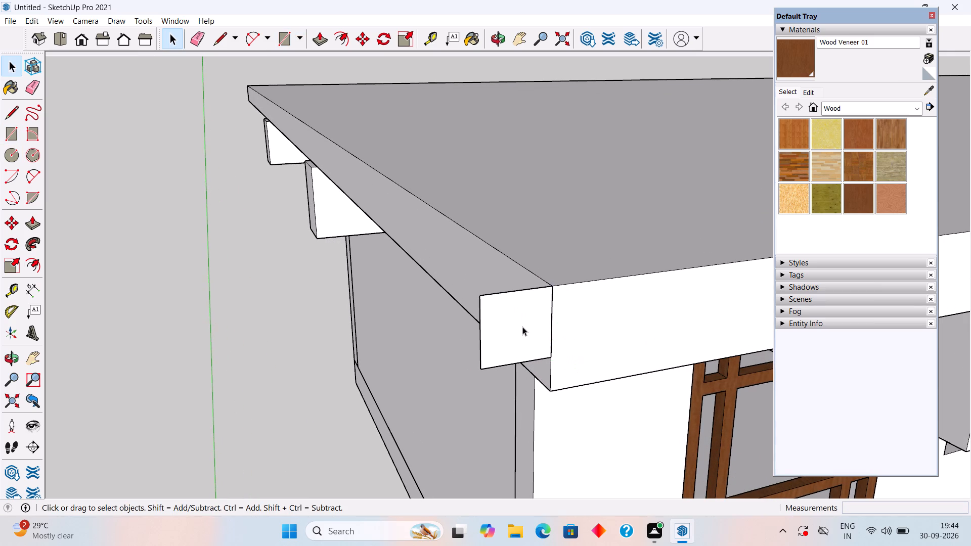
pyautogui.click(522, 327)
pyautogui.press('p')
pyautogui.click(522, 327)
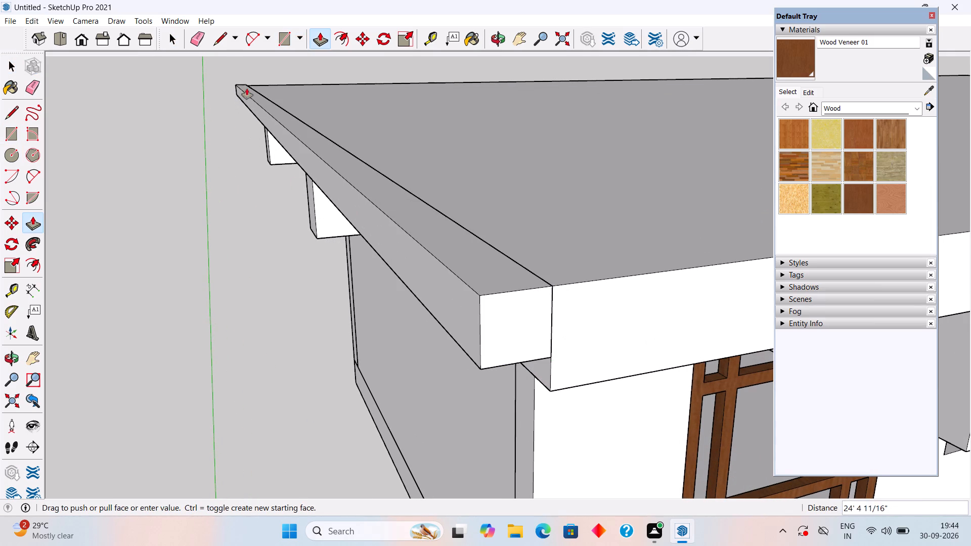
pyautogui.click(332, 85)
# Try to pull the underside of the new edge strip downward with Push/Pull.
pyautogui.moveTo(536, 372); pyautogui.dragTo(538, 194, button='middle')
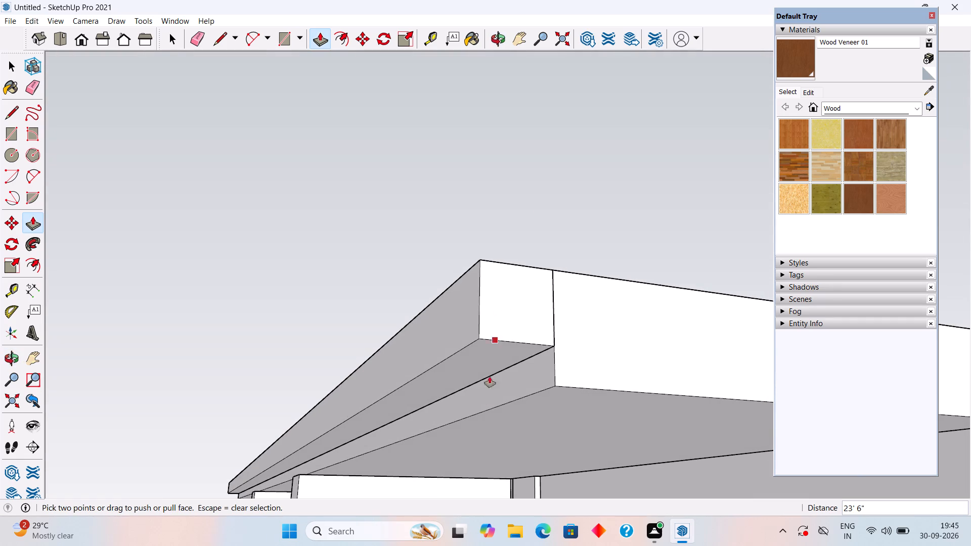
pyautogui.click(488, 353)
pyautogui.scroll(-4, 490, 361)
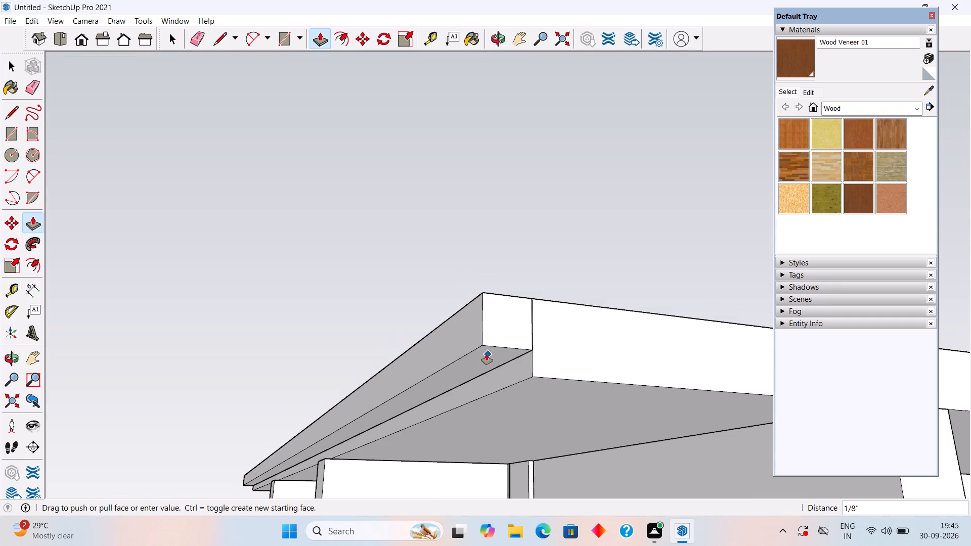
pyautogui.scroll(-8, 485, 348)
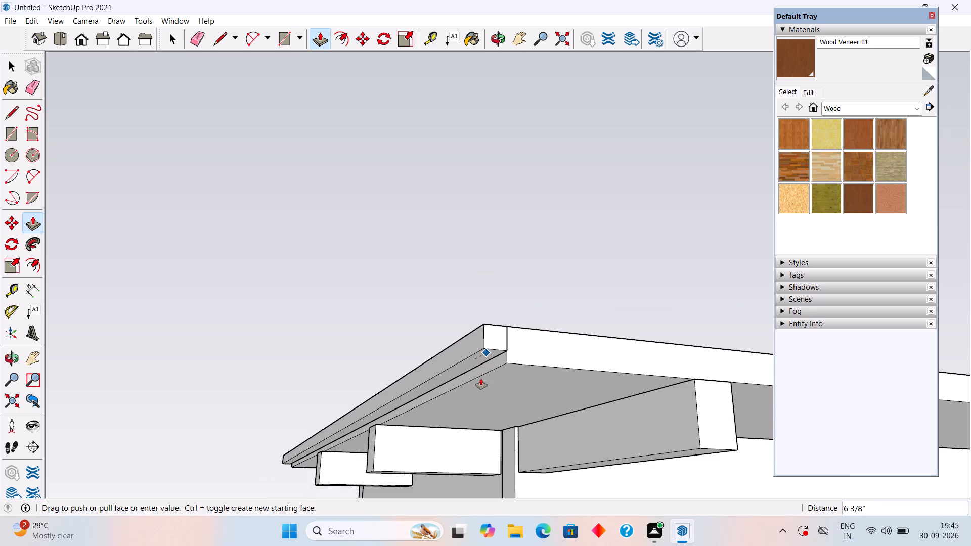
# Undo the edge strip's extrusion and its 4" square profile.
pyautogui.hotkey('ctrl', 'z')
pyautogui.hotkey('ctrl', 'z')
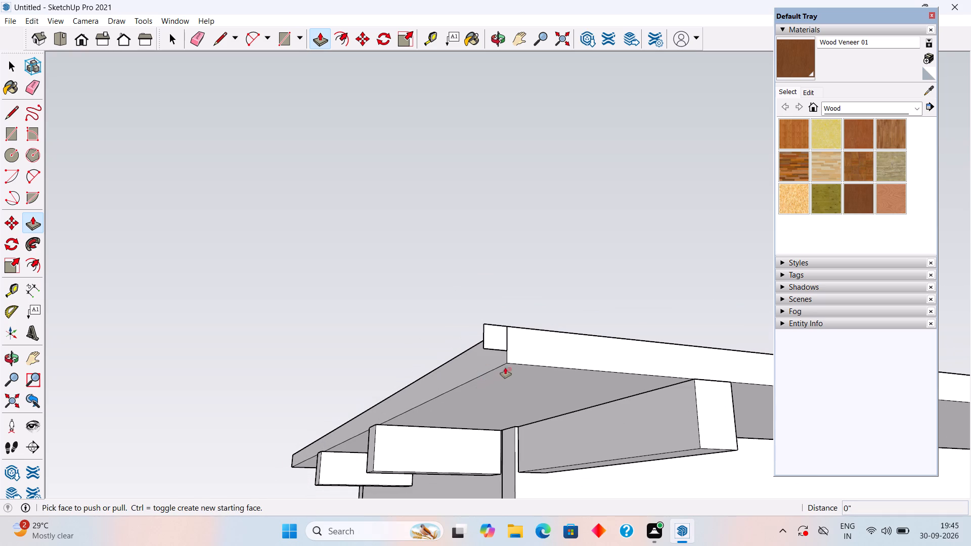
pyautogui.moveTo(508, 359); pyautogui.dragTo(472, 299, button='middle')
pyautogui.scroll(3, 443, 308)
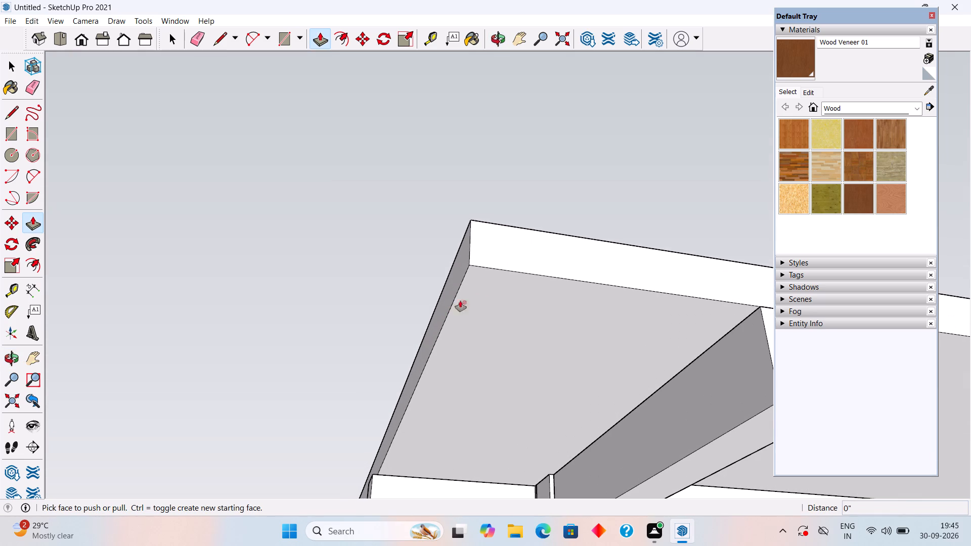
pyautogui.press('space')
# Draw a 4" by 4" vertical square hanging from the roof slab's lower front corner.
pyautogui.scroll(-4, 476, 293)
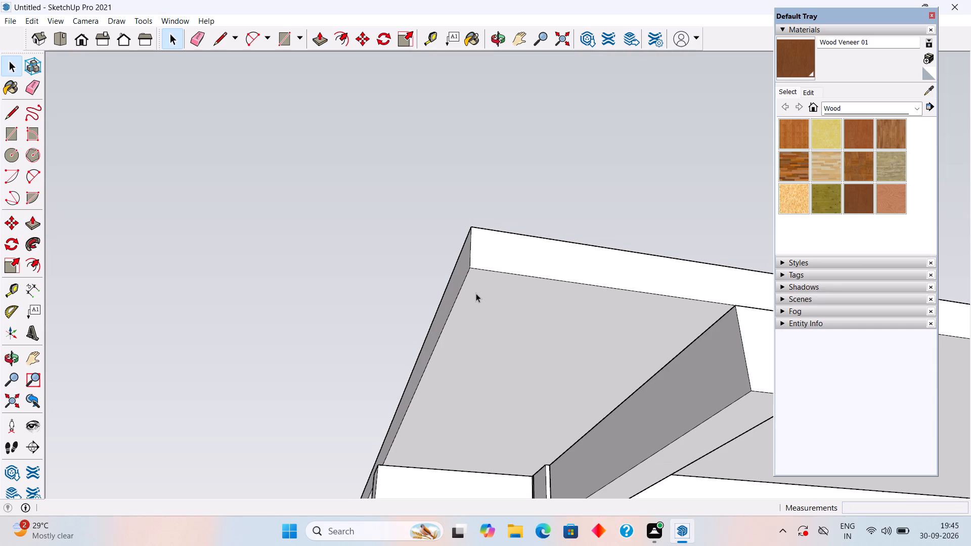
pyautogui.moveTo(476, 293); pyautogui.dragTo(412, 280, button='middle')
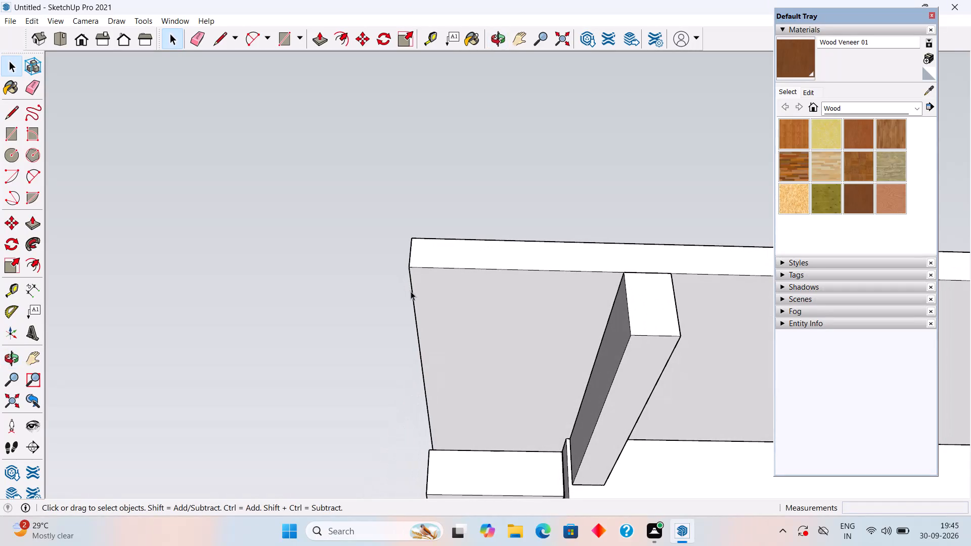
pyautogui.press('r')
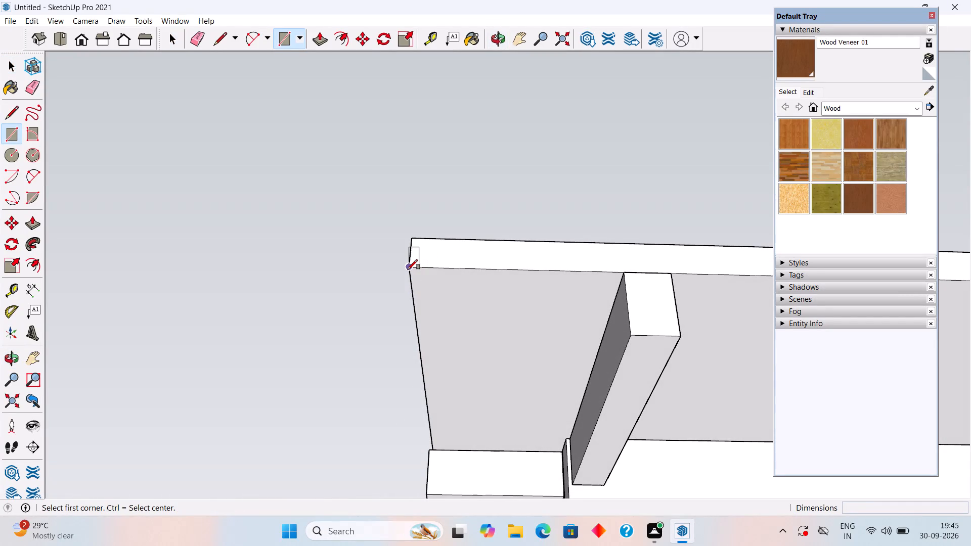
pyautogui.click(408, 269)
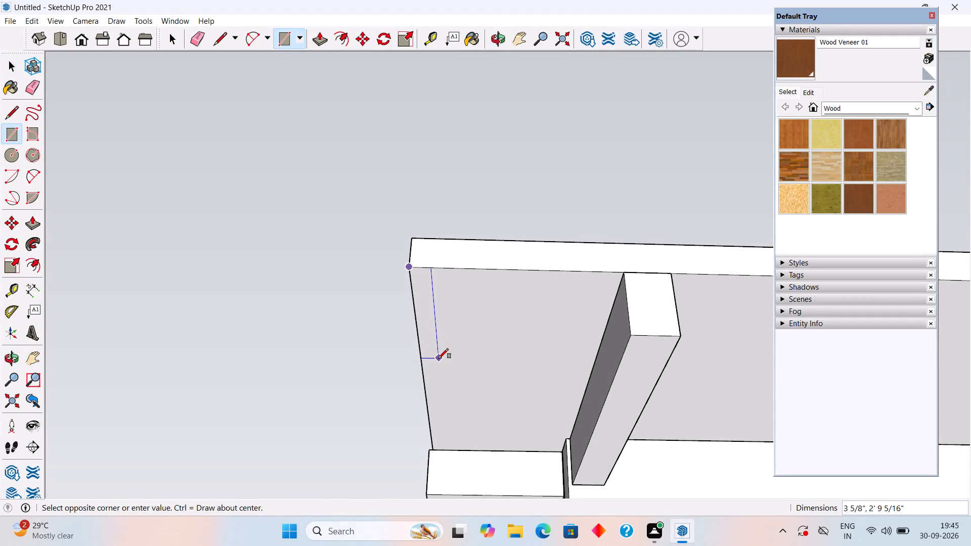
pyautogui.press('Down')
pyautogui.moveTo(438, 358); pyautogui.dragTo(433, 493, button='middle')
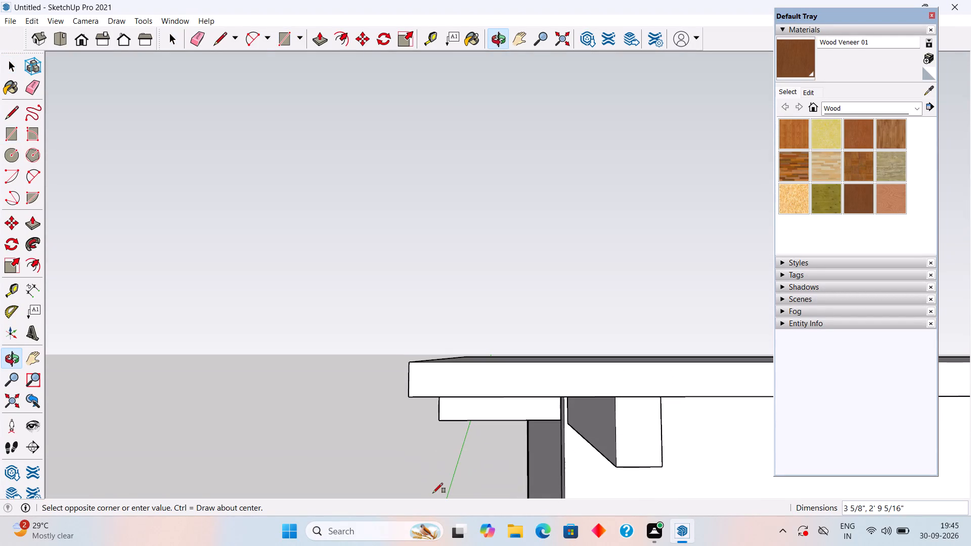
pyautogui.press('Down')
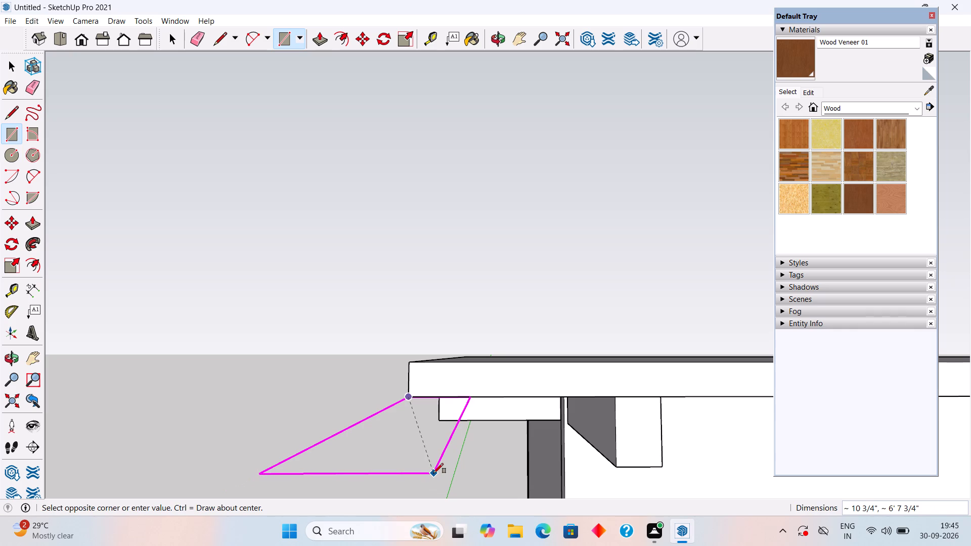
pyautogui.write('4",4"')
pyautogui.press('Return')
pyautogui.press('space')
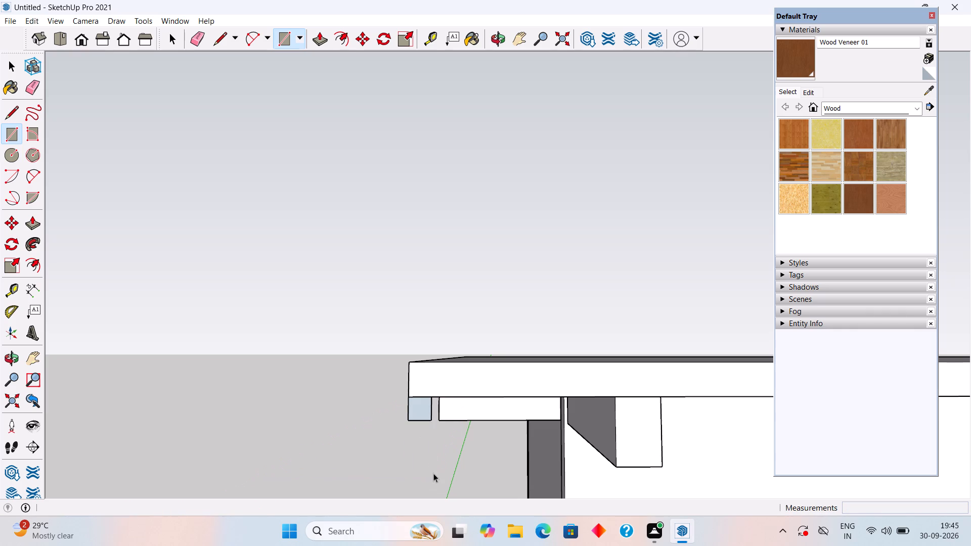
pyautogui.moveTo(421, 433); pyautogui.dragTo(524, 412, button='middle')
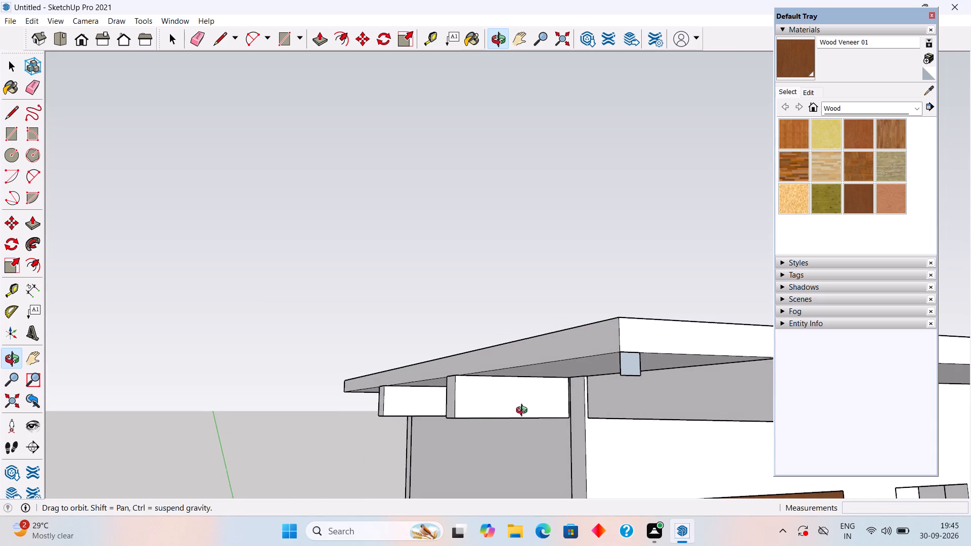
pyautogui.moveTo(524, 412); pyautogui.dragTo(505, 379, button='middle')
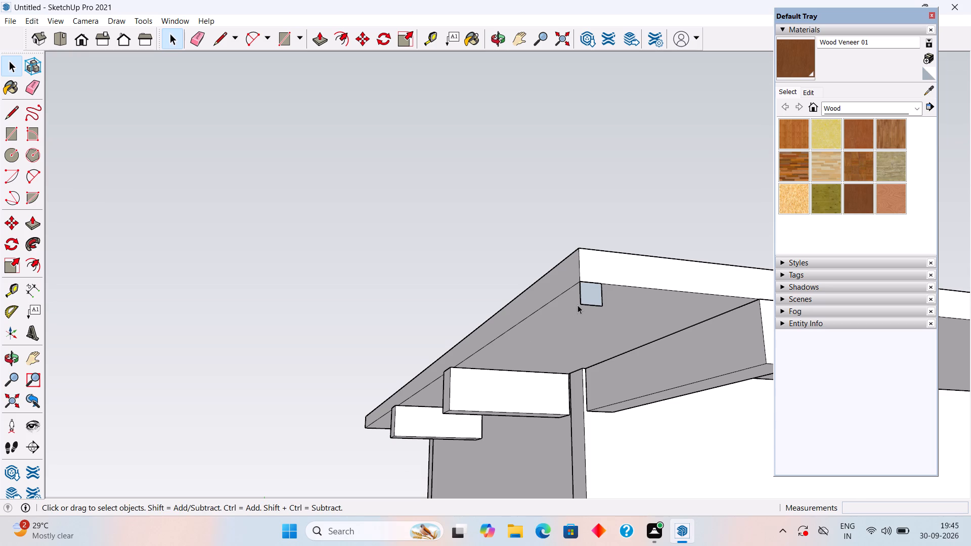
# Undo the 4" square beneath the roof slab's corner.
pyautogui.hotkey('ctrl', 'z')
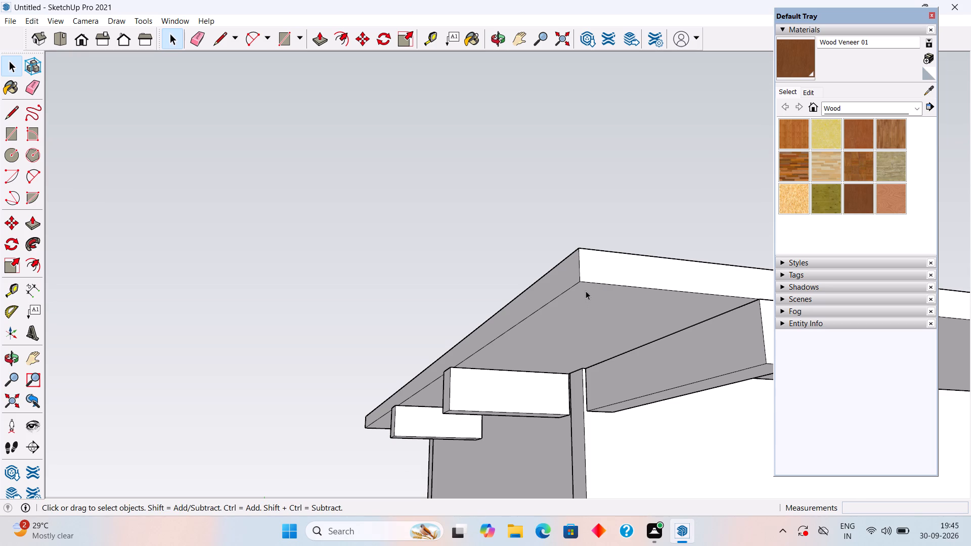
# Draw a vertical rectangle 4" wide and 12" high, hanging from the roof slab's lower front corner and parallel to the front wall.
pyautogui.press('r')
pyautogui.click(579, 281)
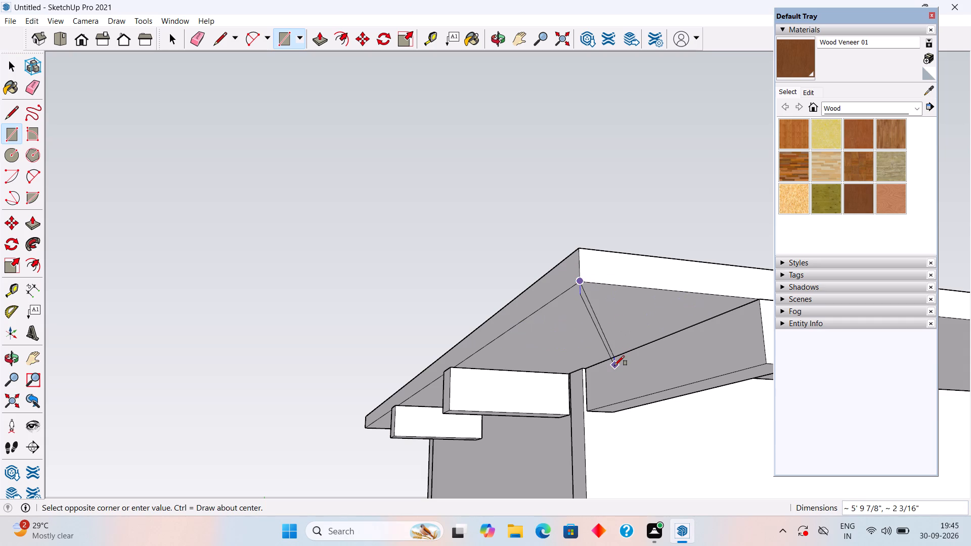
pyautogui.press('Down')
pyautogui.moveTo(611, 401); pyautogui.dragTo(592, 459, button='middle')
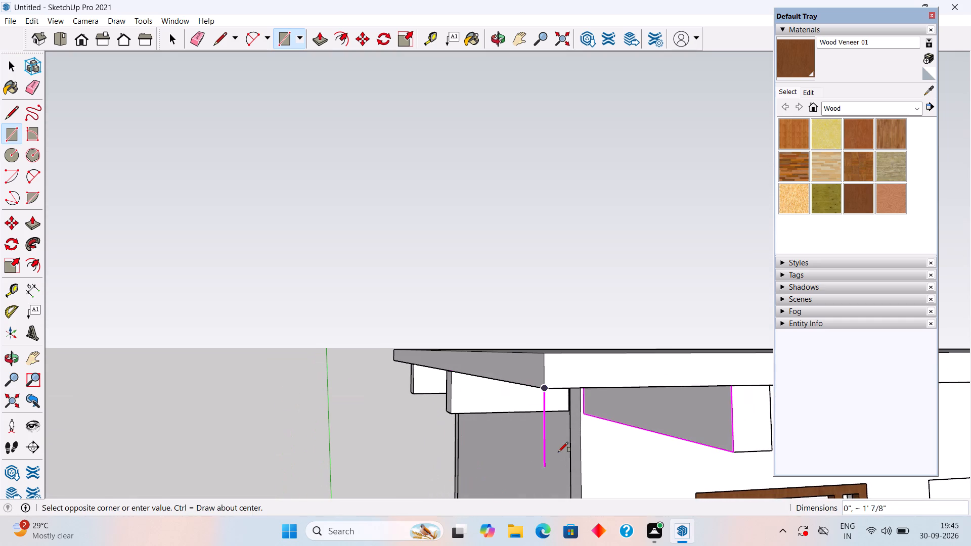
pyautogui.press('Down')
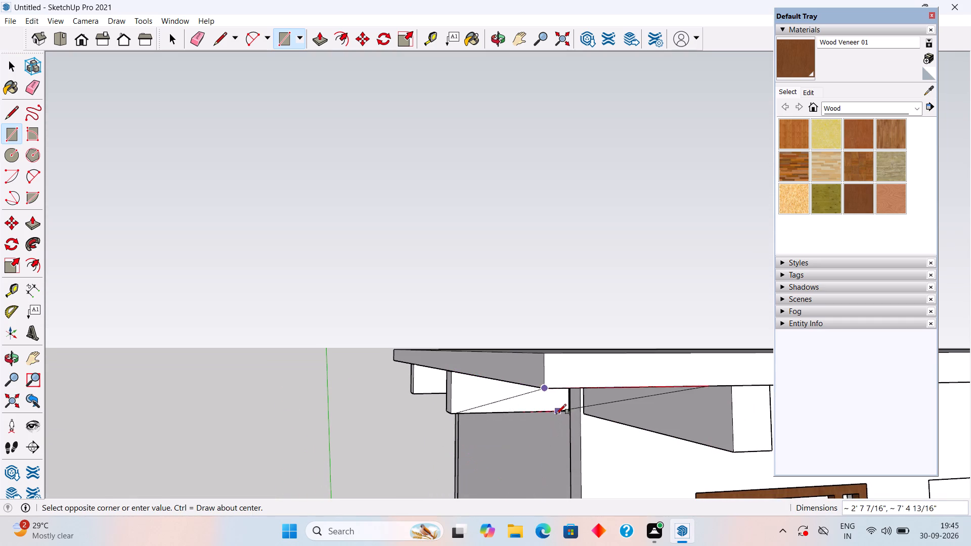
pyautogui.press('Down')
pyautogui.press('Down')
pyautogui.moveTo(483, 385); pyautogui.dragTo(445, 390, button='middle')
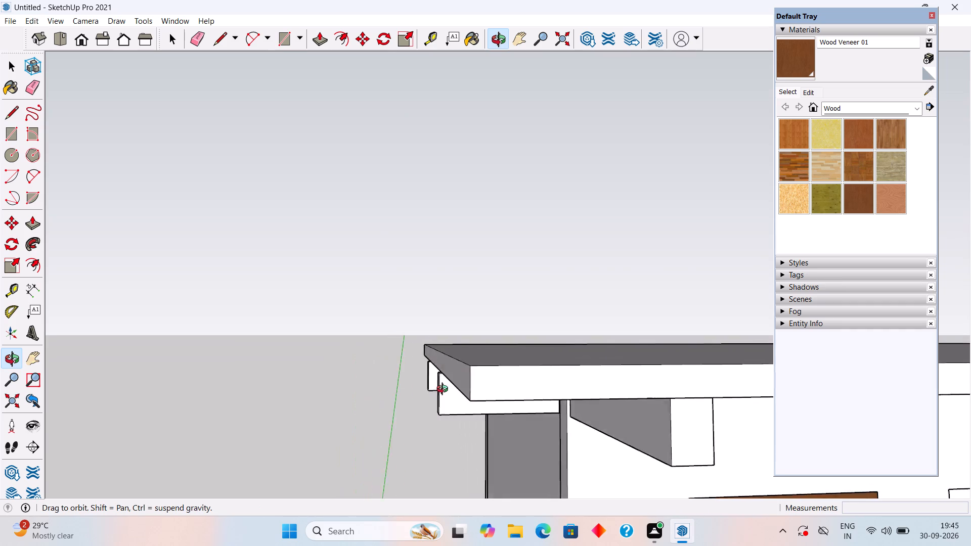
pyautogui.moveTo(445, 390); pyautogui.dragTo(395, 390, button='middle')
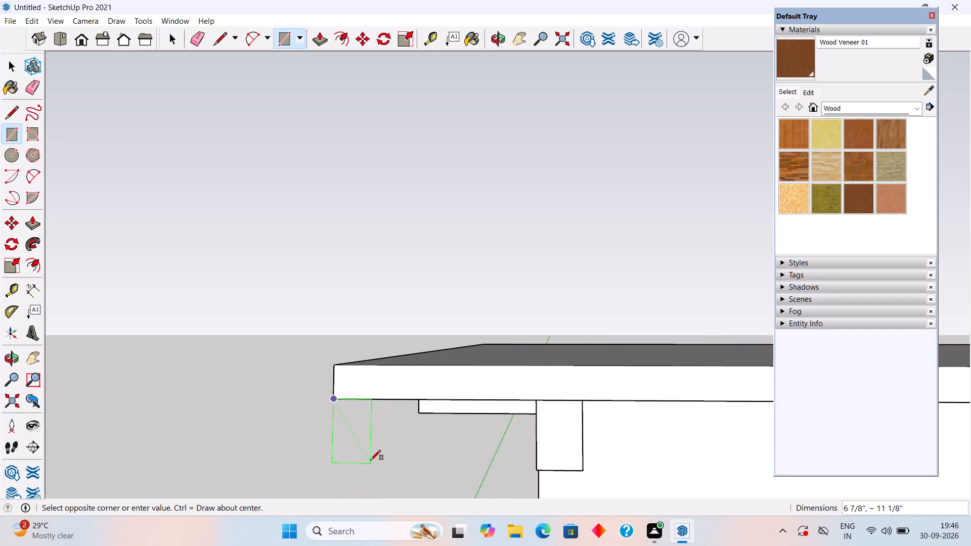
pyautogui.press('4')
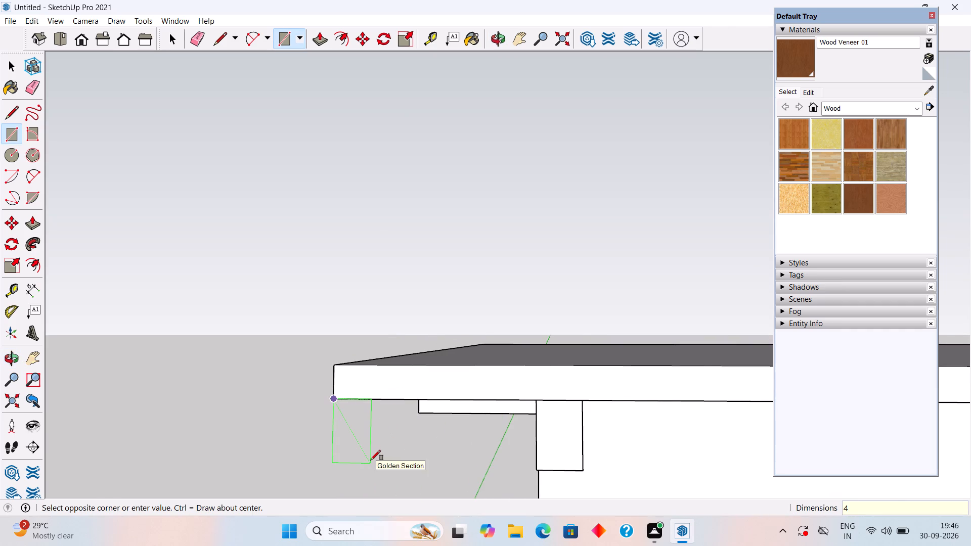
pyautogui.write('",12"')
pyautogui.press('Return')
pyautogui.press('space')
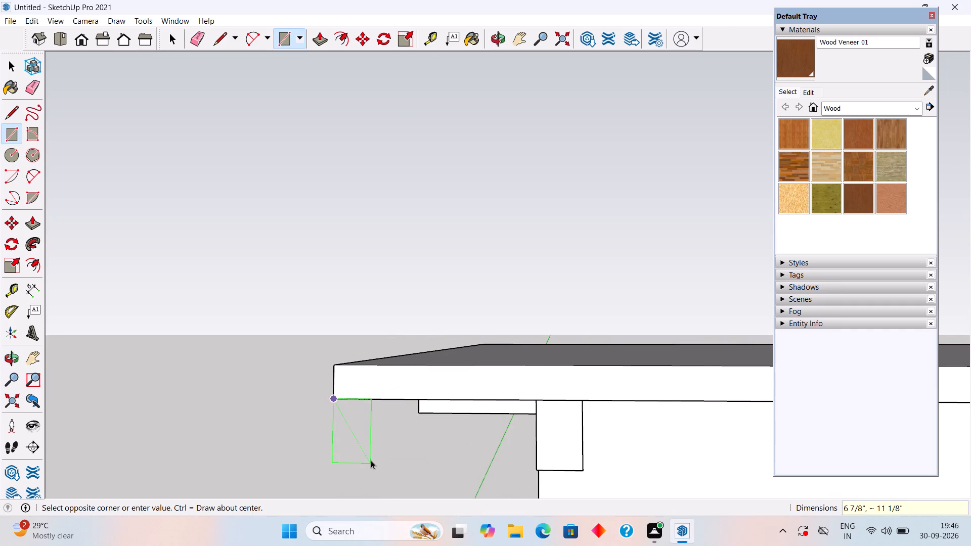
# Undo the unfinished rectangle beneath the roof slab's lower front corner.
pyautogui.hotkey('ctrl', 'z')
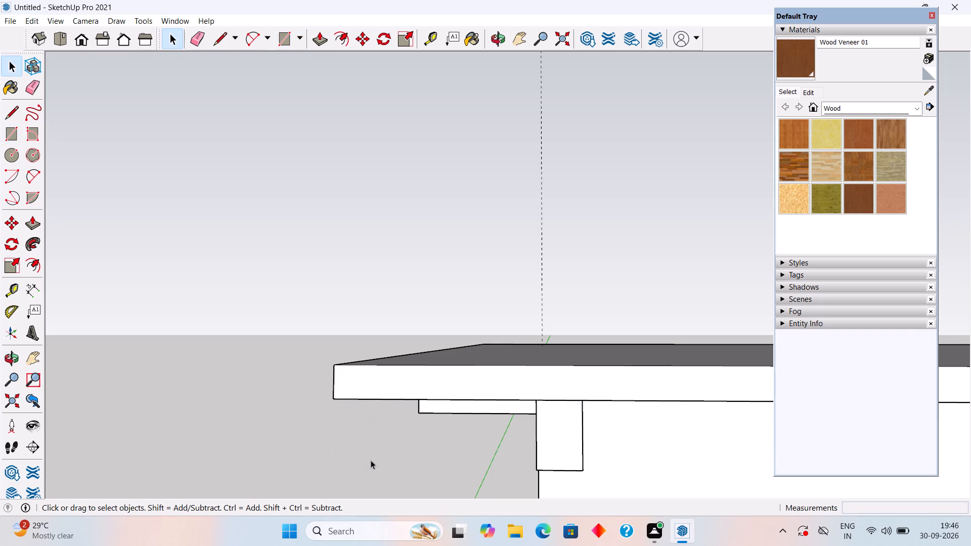
# Delete the vertical construction guide line beside the building's side wall.
pyautogui.moveTo(371, 460); pyautogui.dragTo(552, 445, button='middle')
pyautogui.scroll(-1, 372, 449)
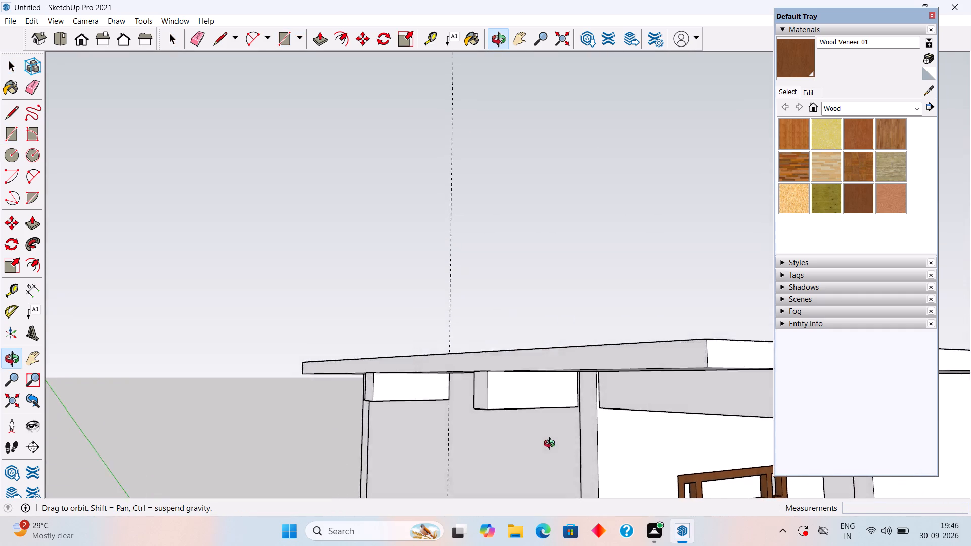
pyautogui.moveTo(552, 445); pyautogui.dragTo(542, 416, button='middle')
pyautogui.scroll(-3, 542, 416)
pyautogui.moveTo(542, 416); pyautogui.dragTo(546, 392, button='middle')
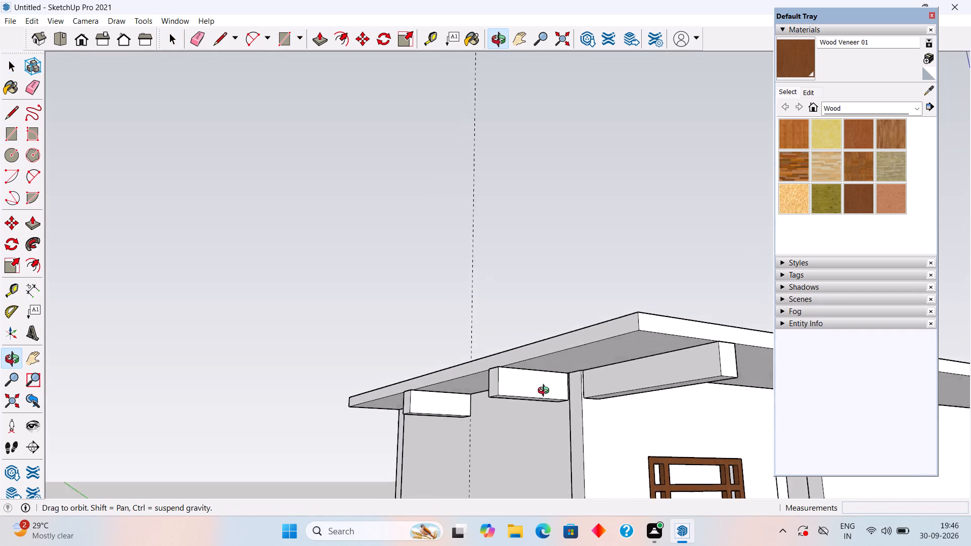
pyautogui.moveTo(546, 392); pyautogui.dragTo(596, 381, button='middle')
pyautogui.click(458, 278)
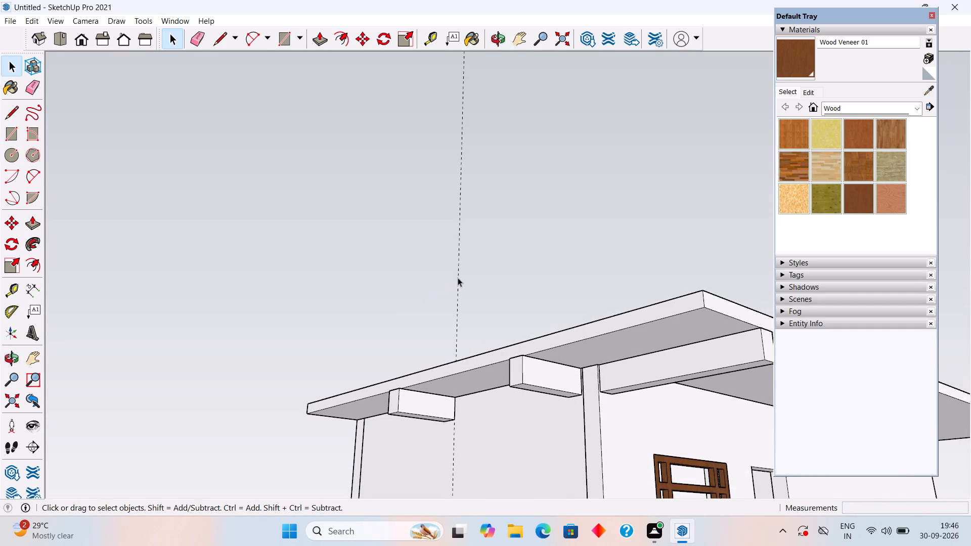
pyautogui.press('Delete')
# Examine the roof slab's front corner and the projecting beams from above and below.
pyautogui.moveTo(443, 291); pyautogui.dragTo(209, 373, button='middle')
pyautogui.scroll(-4, 217, 366)
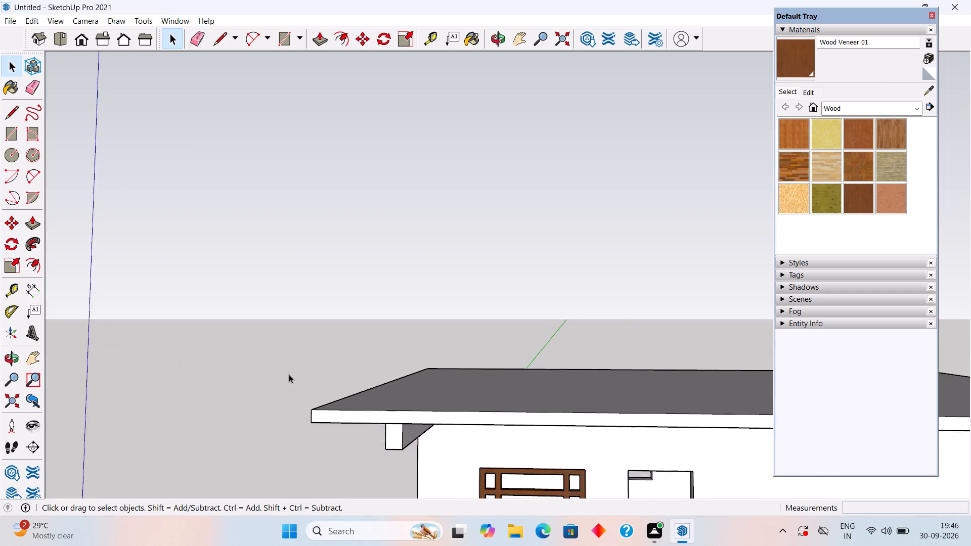
pyautogui.scroll(-14, 314, 420)
pyautogui.scroll(1, 326, 456)
pyautogui.moveTo(326, 456); pyautogui.dragTo(363, 325, button='middle')
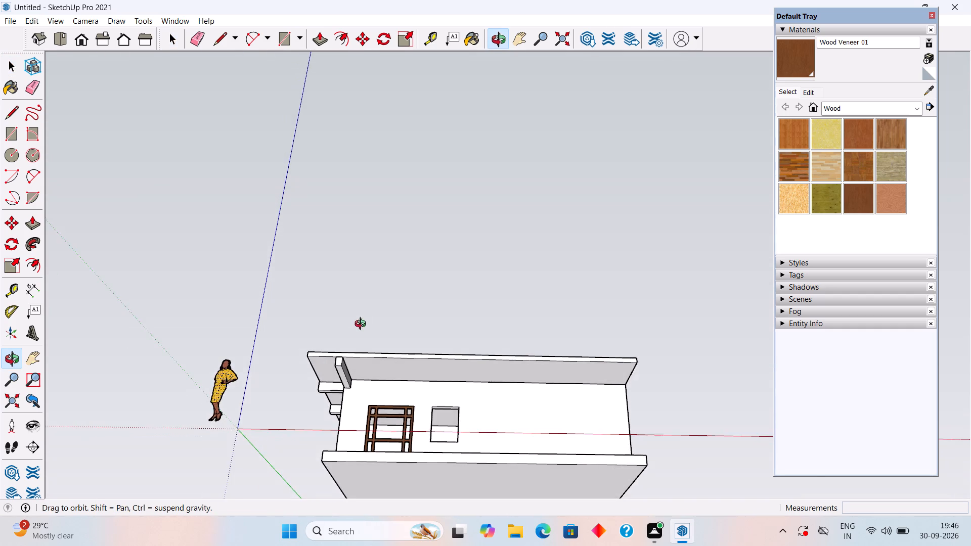
pyautogui.moveTo(363, 325); pyautogui.dragTo(364, 327, button='middle')
pyautogui.scroll(-1, 366, 337)
pyautogui.scroll(9, 259, 459)
pyautogui.moveTo(348, 325); pyautogui.dragTo(375, 395, button='middle')
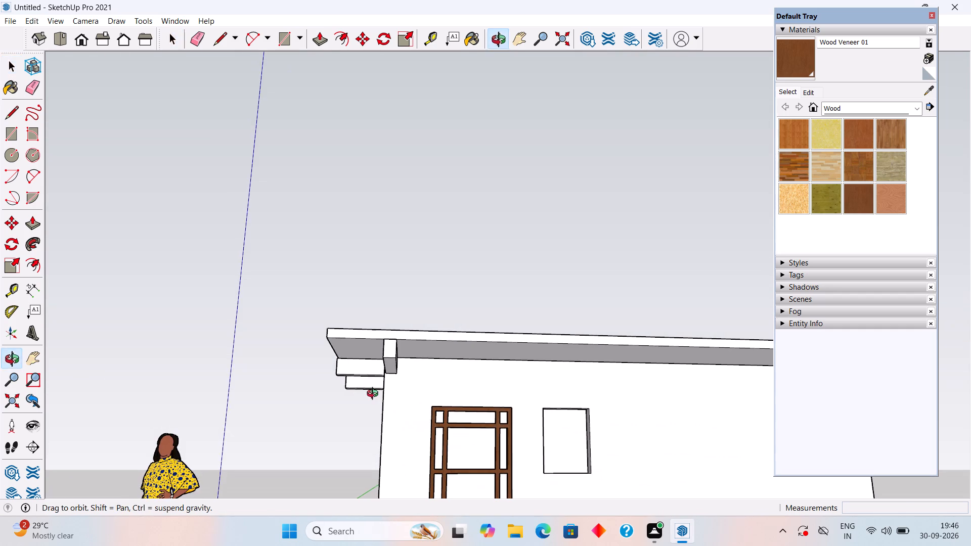
pyautogui.moveTo(375, 395); pyautogui.dragTo(375, 395, button='middle')
pyautogui.scroll(3, 372, 355)
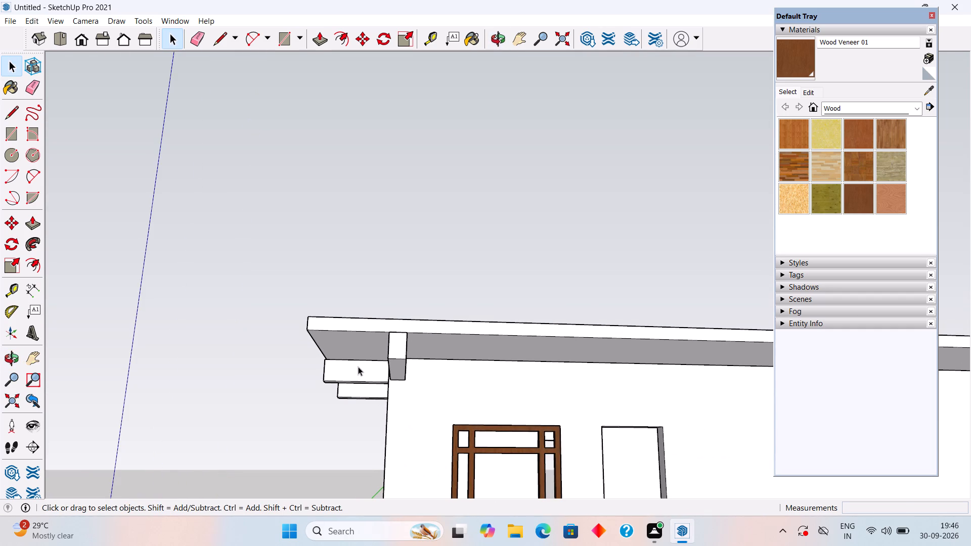
pyautogui.scroll(5, 331, 351)
pyautogui.scroll(1, 225, 287)
pyautogui.moveTo(225, 287); pyautogui.dragTo(229, 349, button='middle')
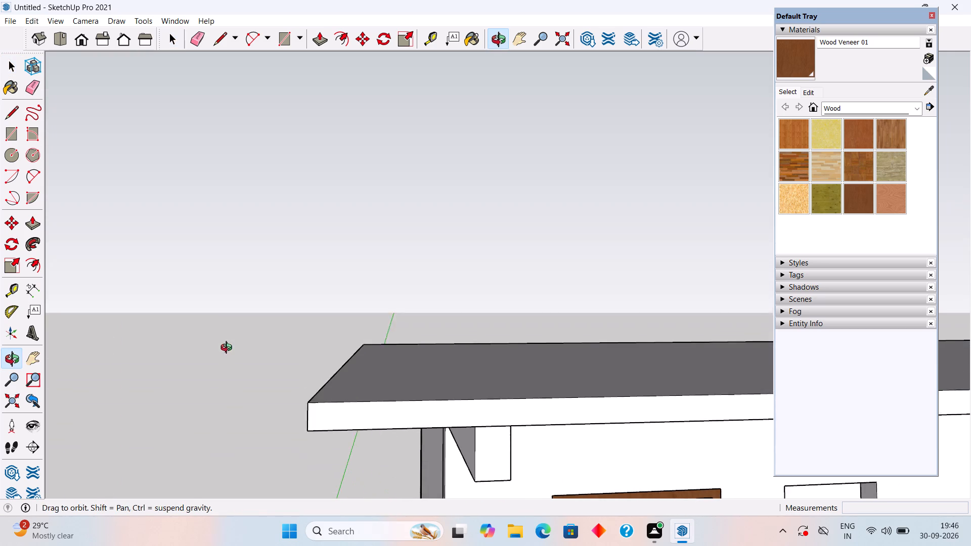
pyautogui.moveTo(229, 349); pyautogui.dragTo(230, 351, button='middle')
pyautogui.middleClick(310, 403)
pyautogui.scroll(2, 310, 403)
pyautogui.scroll(-15, 314, 441)
pyautogui.middleClick(314, 441)
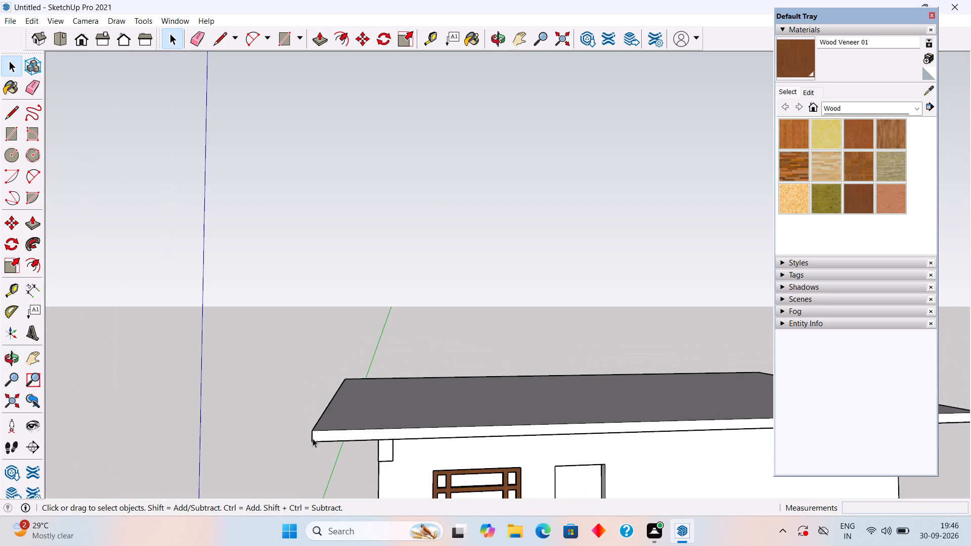
pyautogui.moveTo(313, 438); pyautogui.dragTo(296, 317, button='middle')
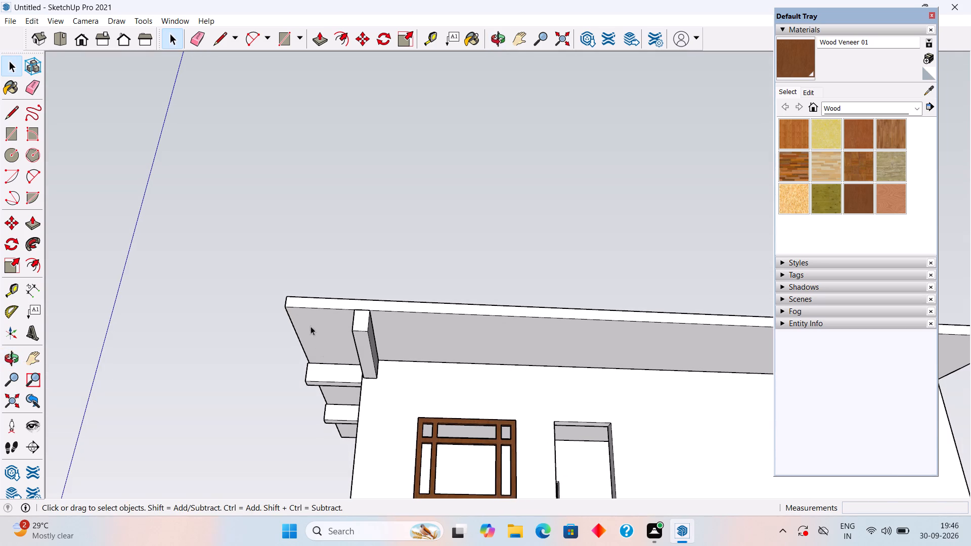
pyautogui.keyDown('shift'); pyautogui.moveTo(321, 349); pyautogui.dragTo(342, 221, button='middle'); pyautogui.keyUp('shift')
pyautogui.moveTo(342, 221); pyautogui.dragTo(342, 284, button='middle')
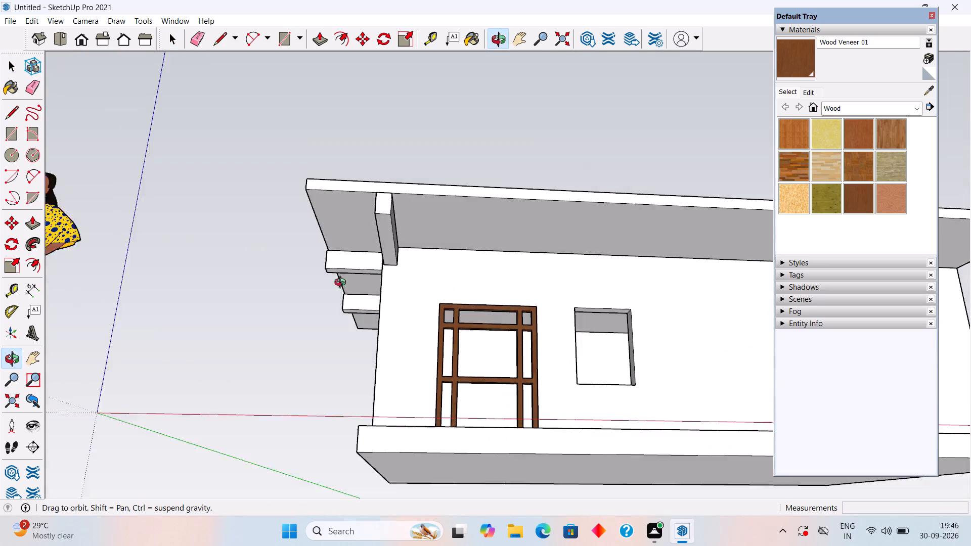
pyautogui.moveTo(342, 284); pyautogui.dragTo(353, 370, button='middle')
# Draw a vertical rectangle 4" wide and 12" high, hanging from the roof slab's lower front corner and parallel to the front wall.
pyautogui.scroll(6, 334, 315)
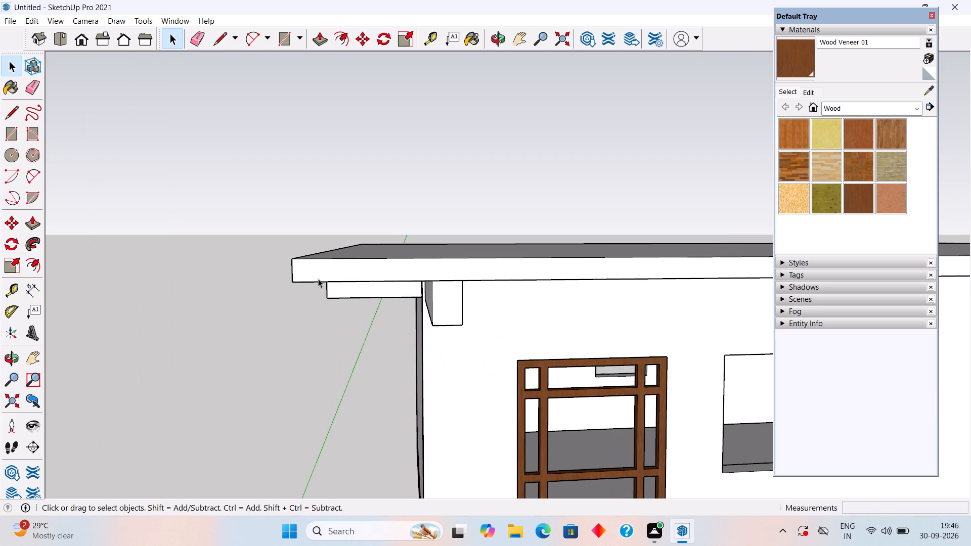
pyautogui.press('r')
pyautogui.click(294, 283)
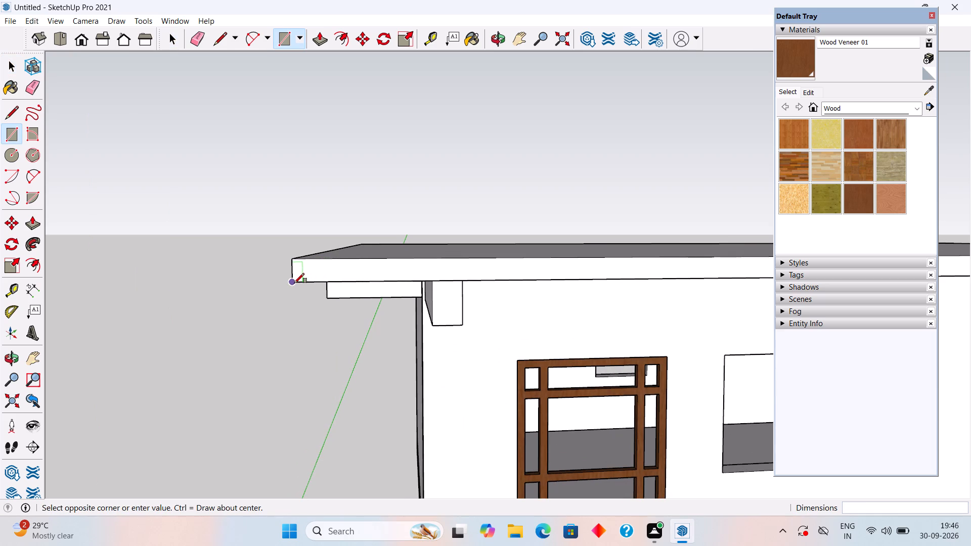
pyautogui.press('4')
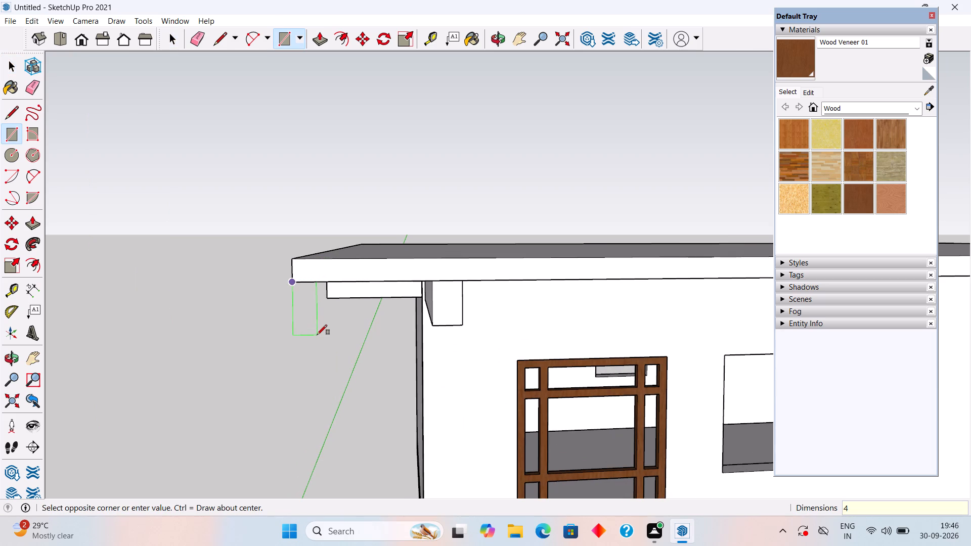
pyautogui.write('",12')
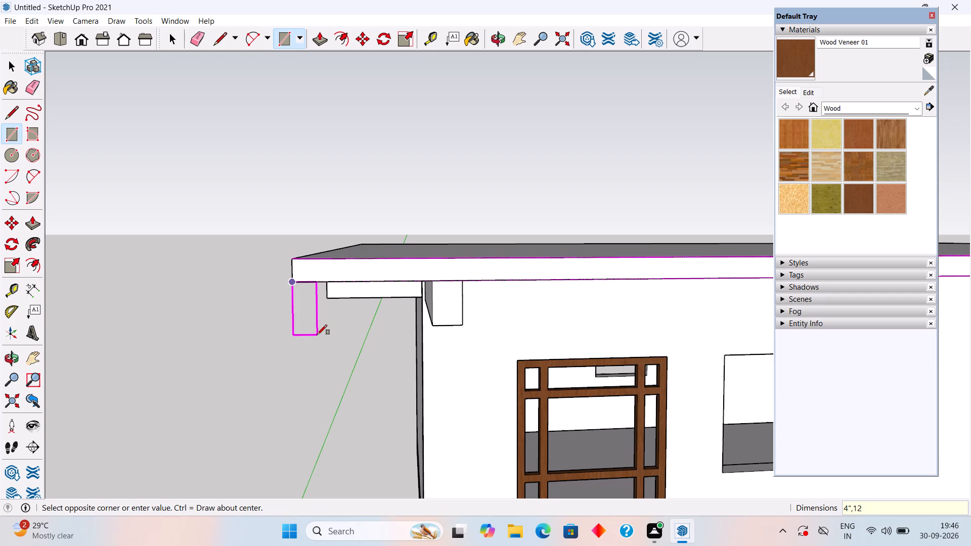
pyautogui.hotkey('shift', '"')
pyautogui.press('Return')
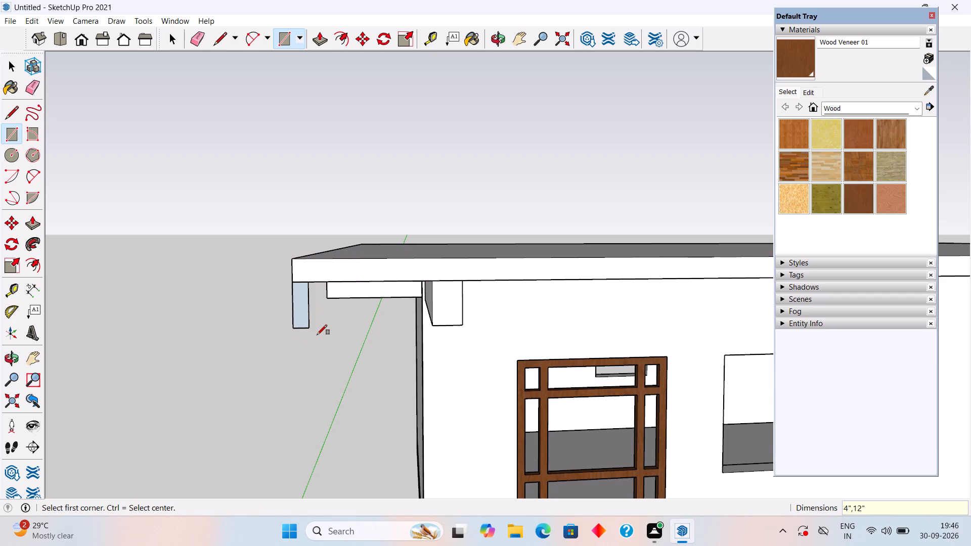
pyautogui.press('space')
# Extrude the 4" by 12" profile 23' 6" beneath the roof slab's side edge, reaching the slab's back corner.
pyautogui.moveTo(308, 333); pyautogui.dragTo(505, 295, button='middle')
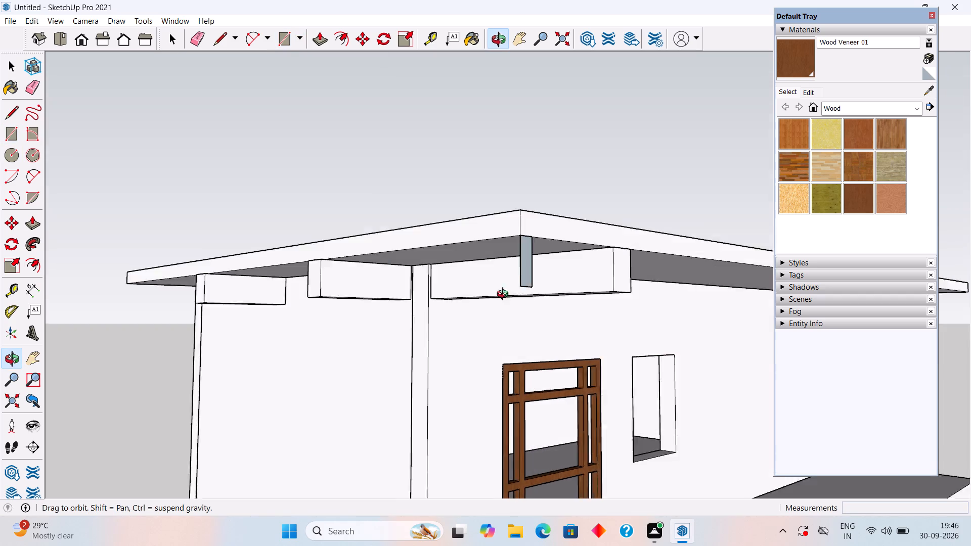
pyautogui.moveTo(505, 295); pyautogui.dragTo(534, 301, button='middle')
pyautogui.moveTo(550, 280); pyautogui.dragTo(741, 254, button='middle')
pyautogui.scroll(-1, 741, 254)
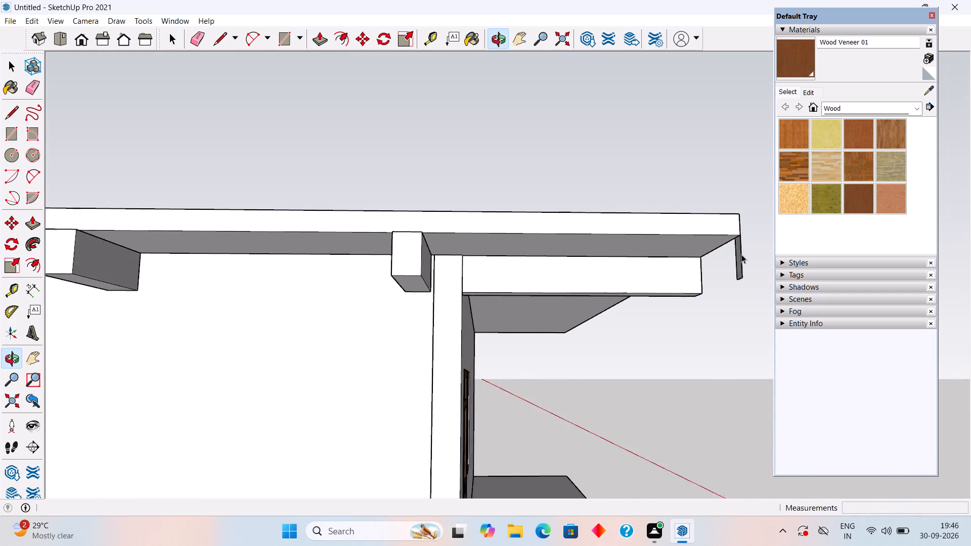
pyautogui.scroll(-6, 741, 254)
pyautogui.moveTo(727, 256); pyautogui.dragTo(771, 259, button='middle')
pyautogui.scroll(5, 763, 274)
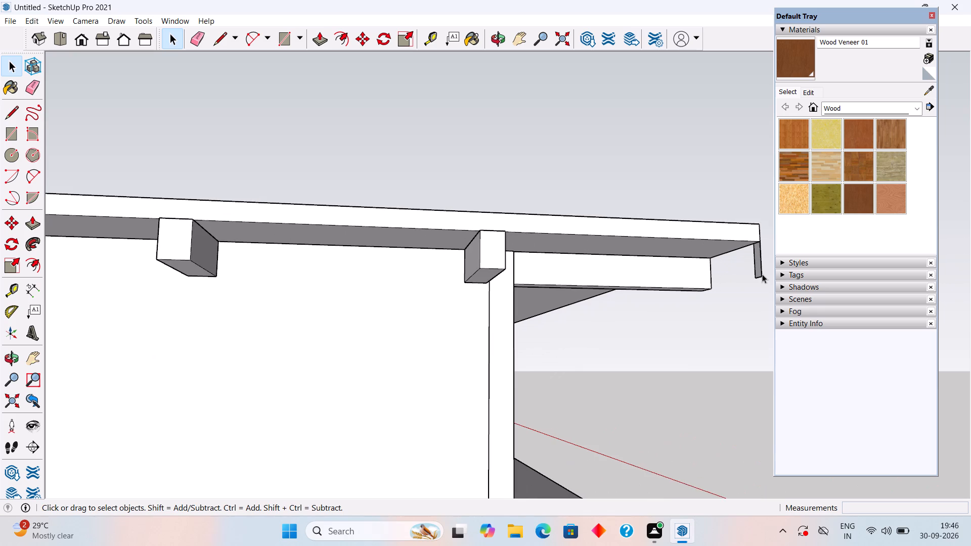
pyautogui.scroll(3, 762, 272)
pyautogui.press('p')
pyautogui.click(754, 265)
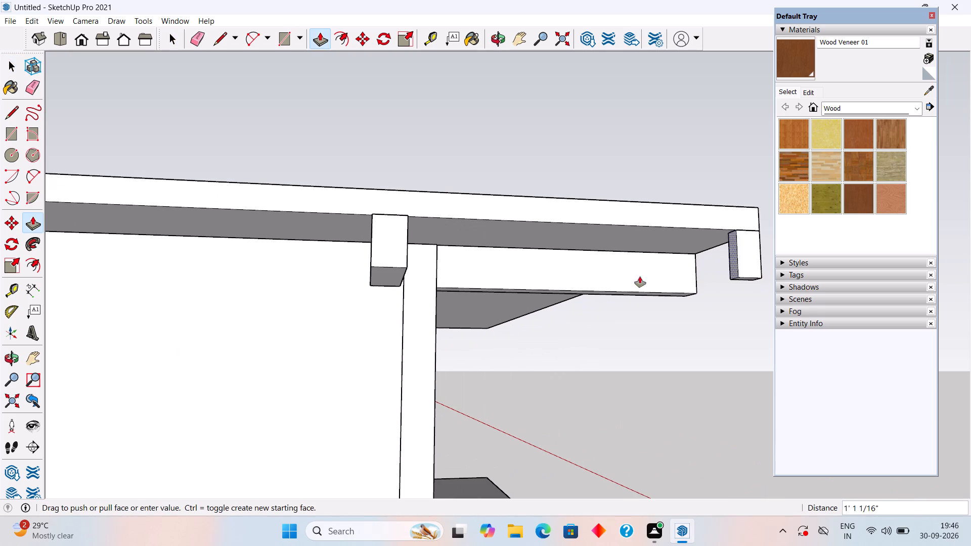
pyautogui.scroll(-13, 459, 290)
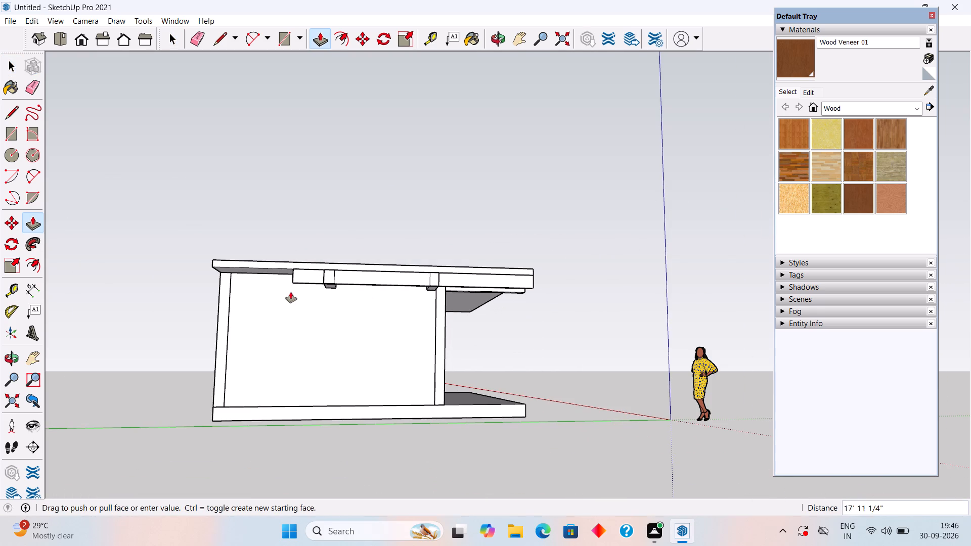
pyautogui.click(210, 265)
pyautogui.press('space')
# Select the whole extruded edge beam beneath the roof slab's side and make it a group.
pyautogui.tripleClick(219, 274)
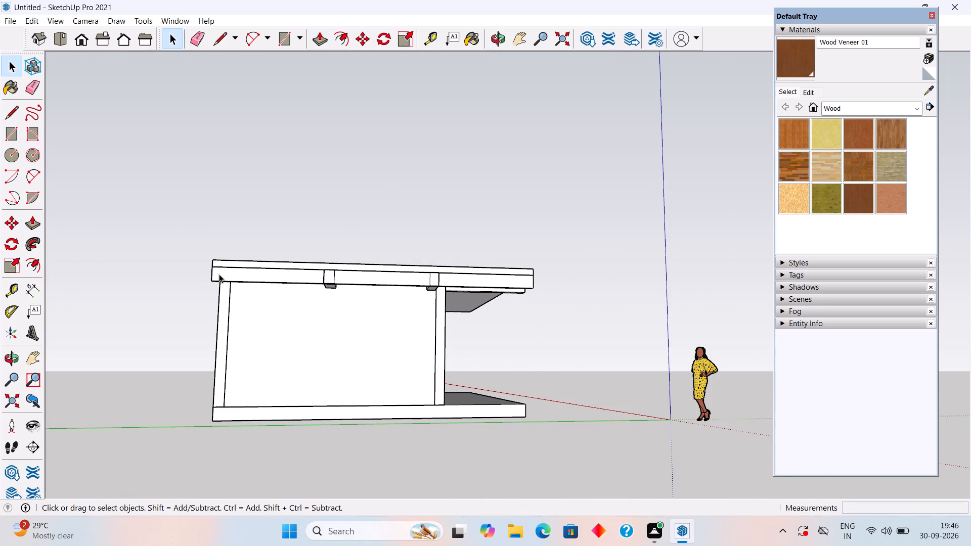
pyautogui.moveTo(226, 274); pyautogui.dragTo(418, 305, button='middle')
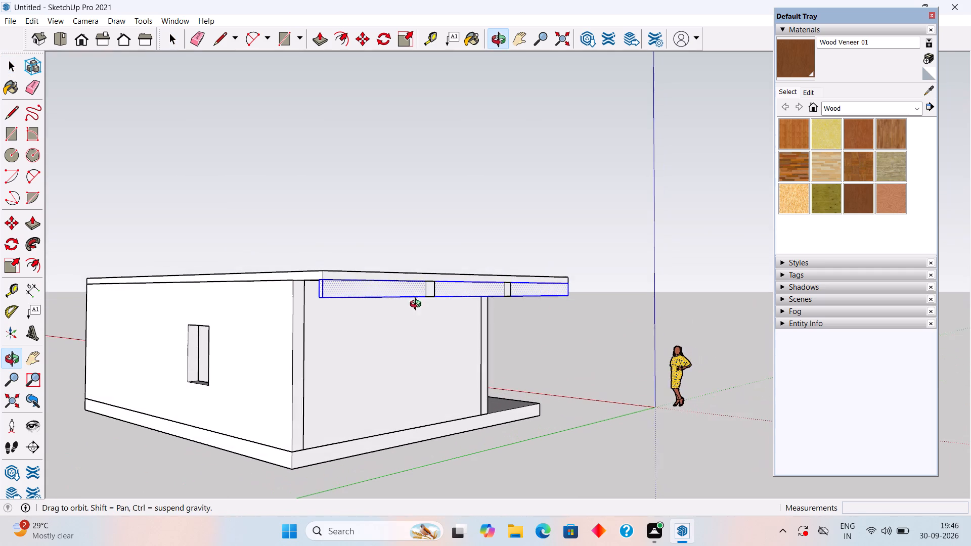
pyautogui.moveTo(418, 305); pyautogui.dragTo(418, 305, button='middle')
pyautogui.rightClick(423, 305)
pyautogui.click(553, 448)
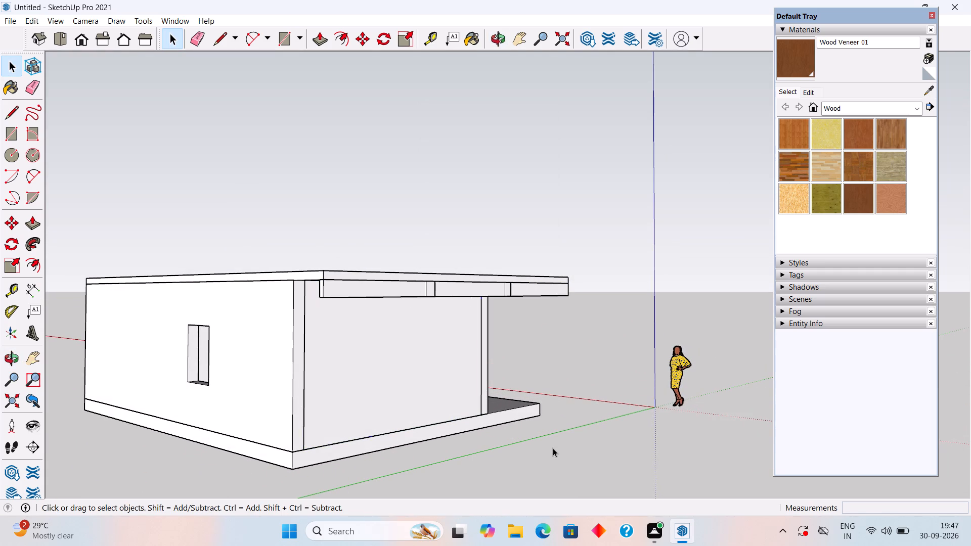
pyautogui.tripleClick(377, 293)
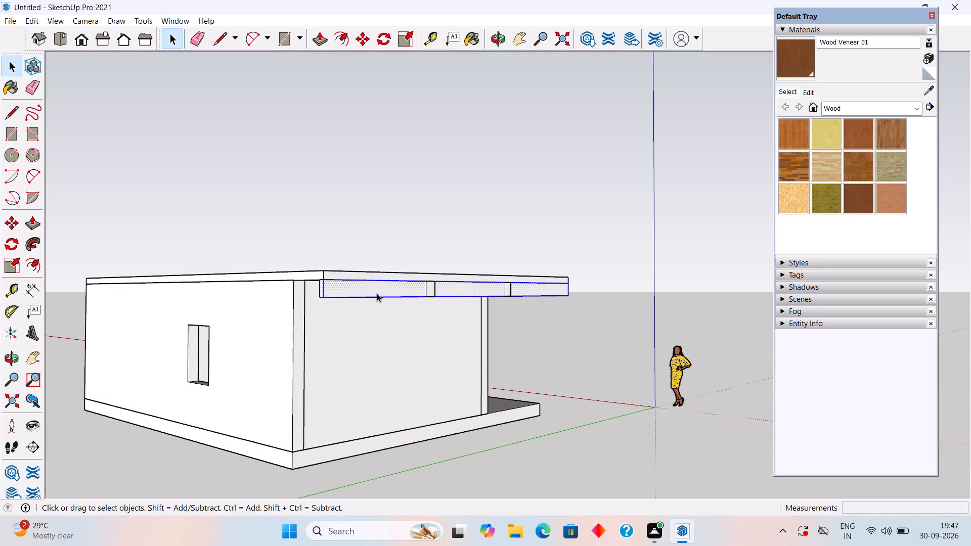
pyautogui.rightClick(377, 293)
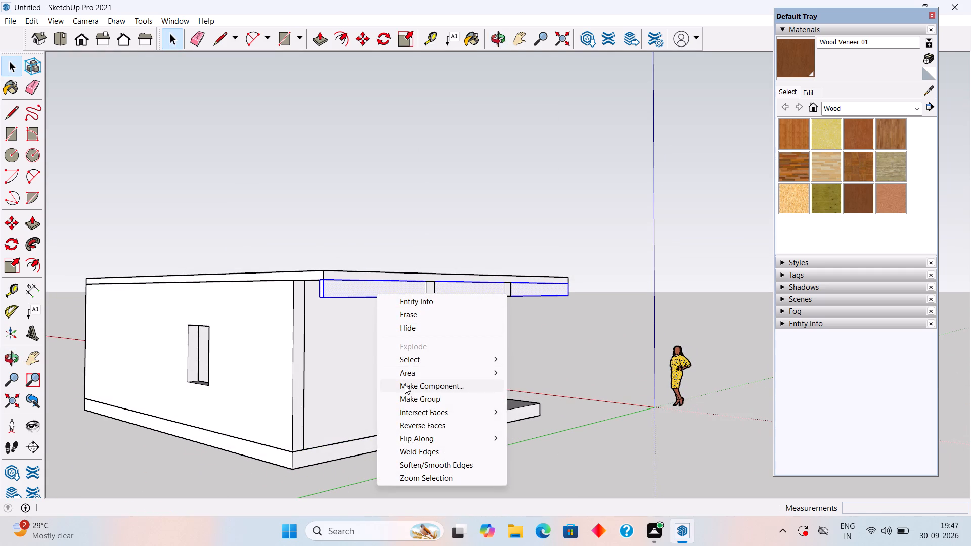
pyautogui.click(406, 393)
pyautogui.click(391, 221)
# Examine the grouped edge beam and where the projecting beams meet it, from the front, below and the side.
pyautogui.scroll(-1, 482, 258)
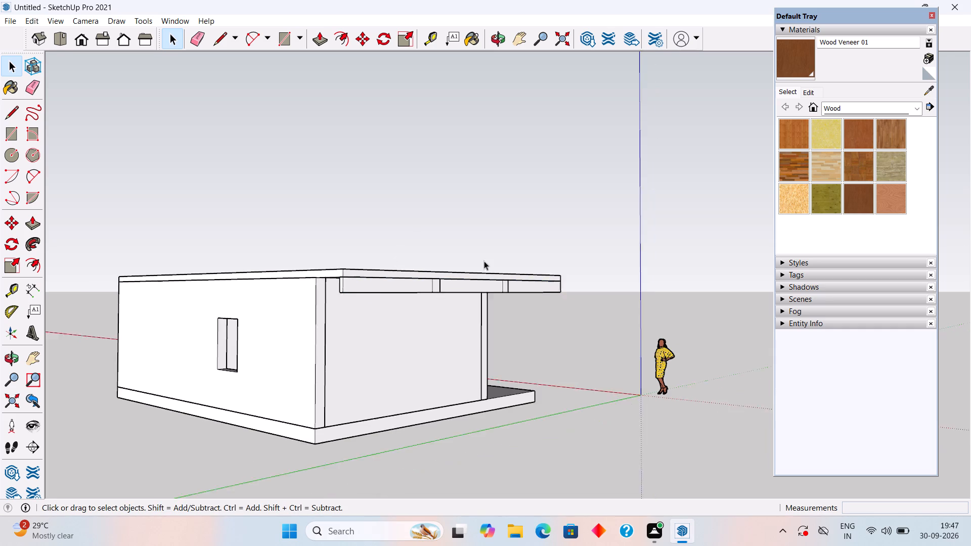
pyautogui.moveTo(491, 266); pyautogui.dragTo(215, 346, button='middle')
pyautogui.moveTo(527, 356); pyautogui.dragTo(259, 337, button='middle')
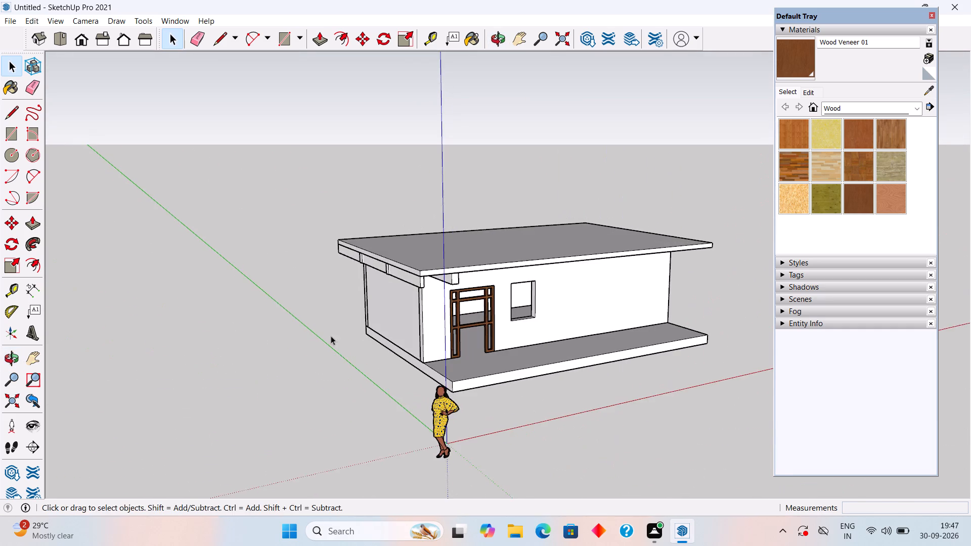
pyautogui.moveTo(526, 328); pyautogui.dragTo(342, 239, button='middle')
pyautogui.scroll(5, 432, 261)
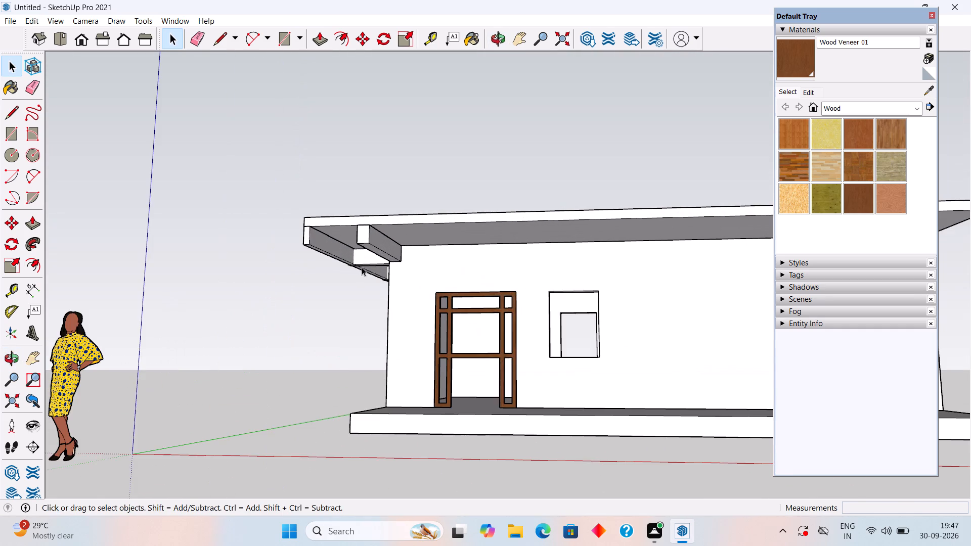
pyautogui.moveTo(354, 255); pyautogui.dragTo(381, 172, button='middle')
pyautogui.scroll(10, 345, 235)
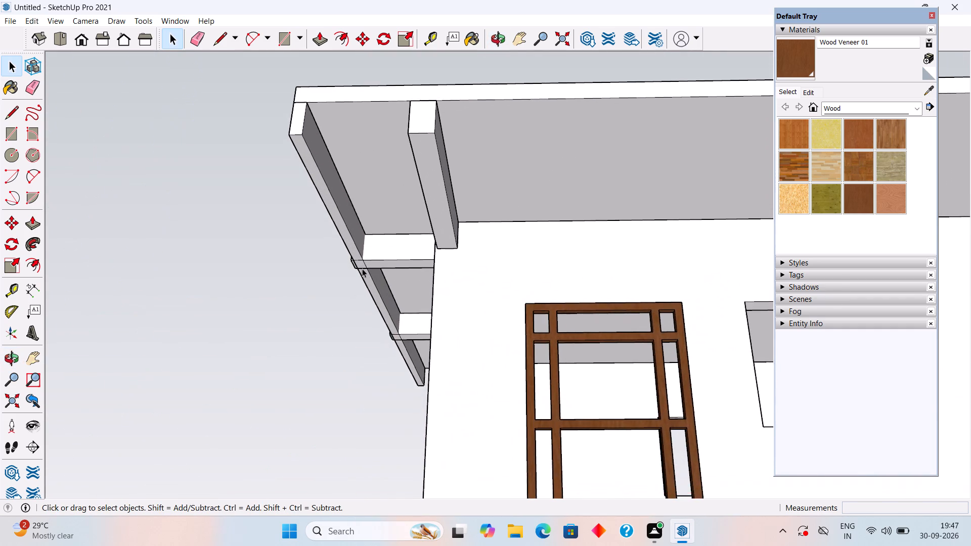
pyautogui.scroll(5, 364, 264)
pyautogui.moveTo(374, 262); pyautogui.dragTo(481, 312, button='middle')
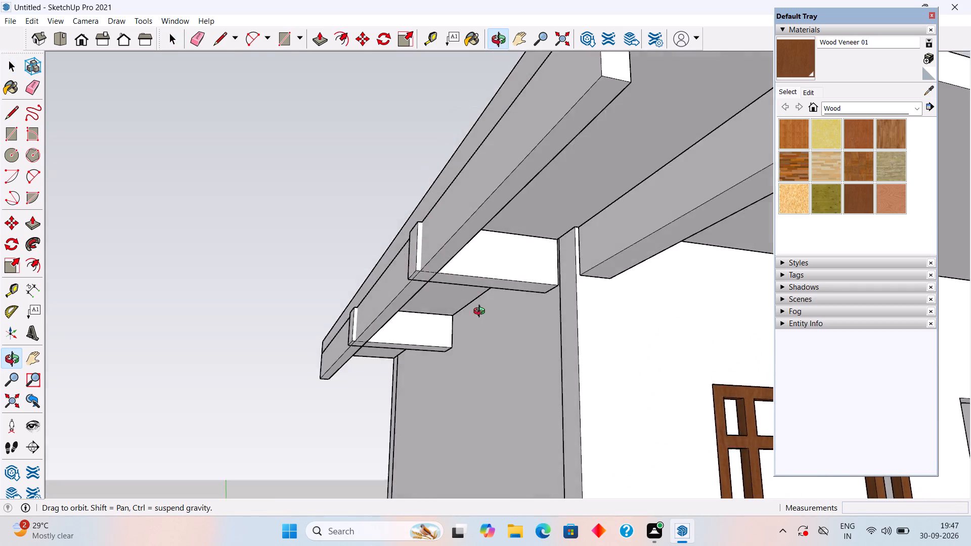
pyautogui.moveTo(481, 312); pyautogui.dragTo(469, 374, button='middle')
pyautogui.scroll(2, 502, 291)
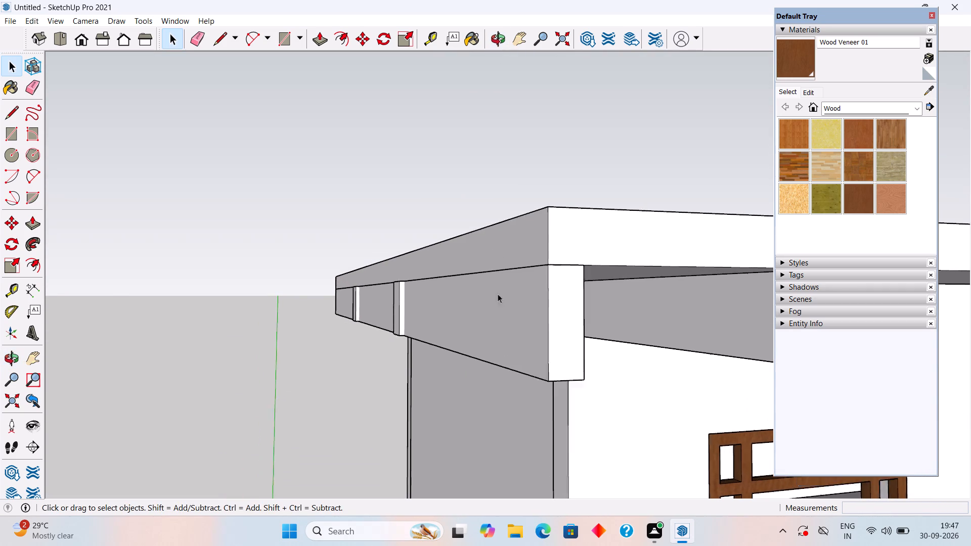
pyautogui.scroll(2, 498, 294)
pyautogui.moveTo(296, 283); pyautogui.dragTo(442, 317, button='middle')
pyautogui.scroll(-3, 445, 317)
pyautogui.scroll(-6, 307, 285)
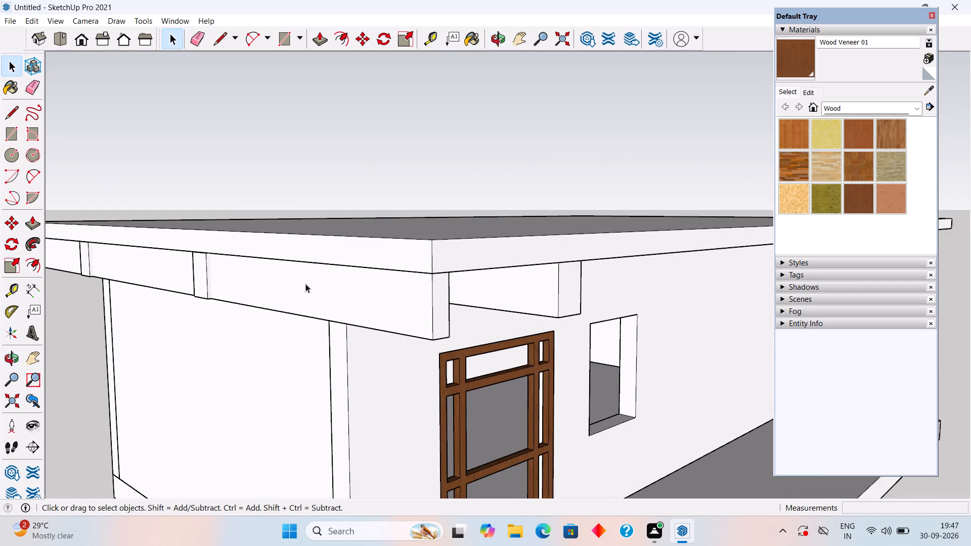
pyautogui.scroll(-8, 305, 284)
pyautogui.scroll(1, 133, 286)
pyautogui.moveTo(133, 286); pyautogui.dragTo(133, 286, button='middle')
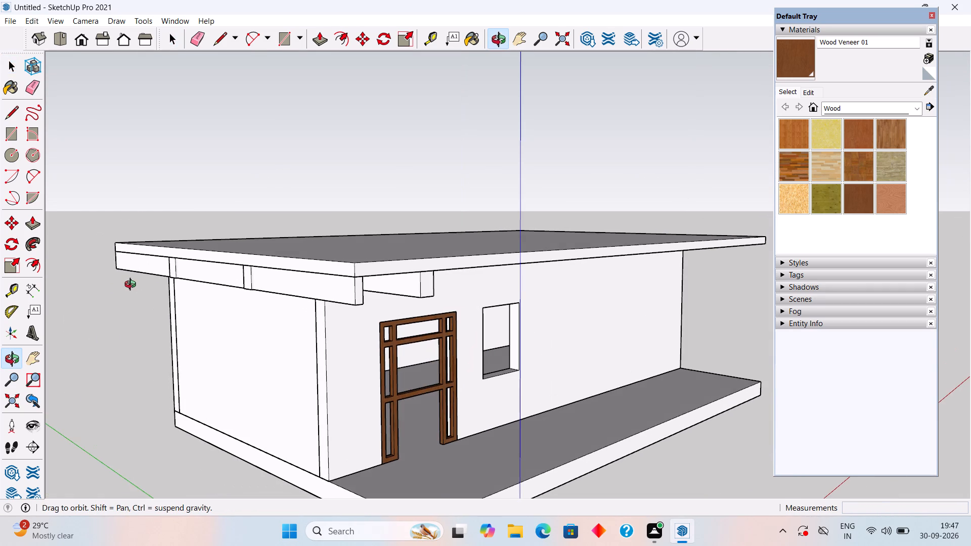
# Open the projecting beam nearer the front and push its end face back 1" at the side edge beam.
pyautogui.moveTo(133, 286); pyautogui.dragTo(302, 228, button='middle')
pyautogui.scroll(10, 416, 201)
pyautogui.click(440, 226)
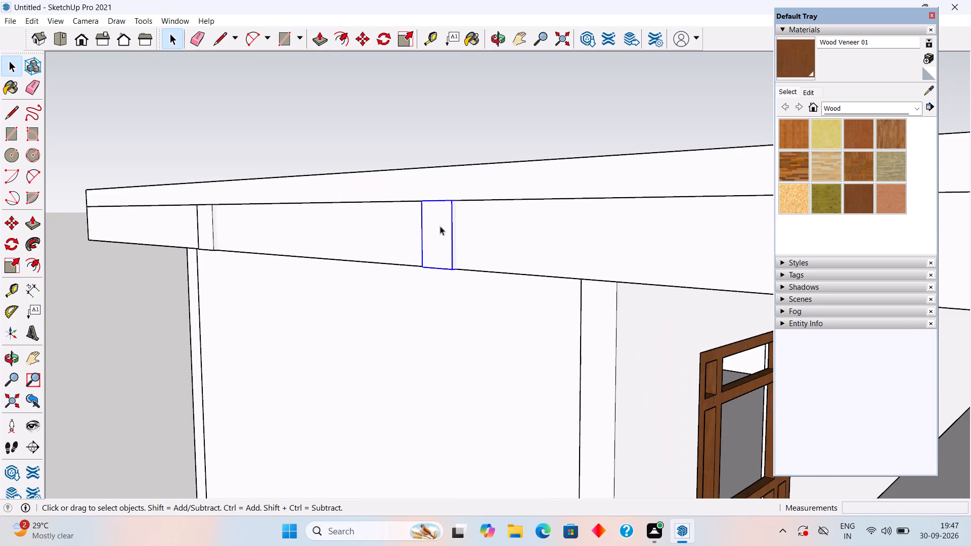
pyautogui.doubleClick(440, 226)
pyautogui.click(440, 226)
pyautogui.press('p')
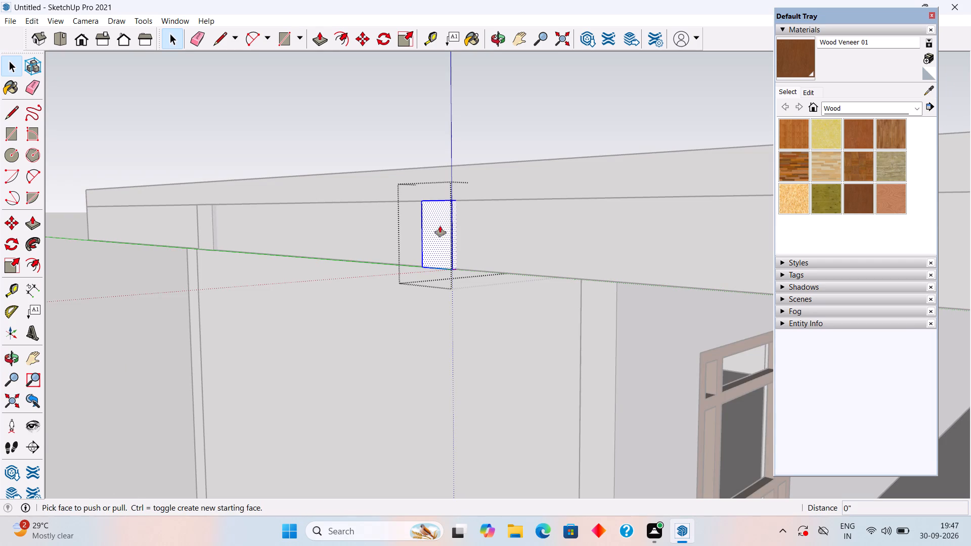
pyautogui.click(440, 226)
pyautogui.click(464, 211)
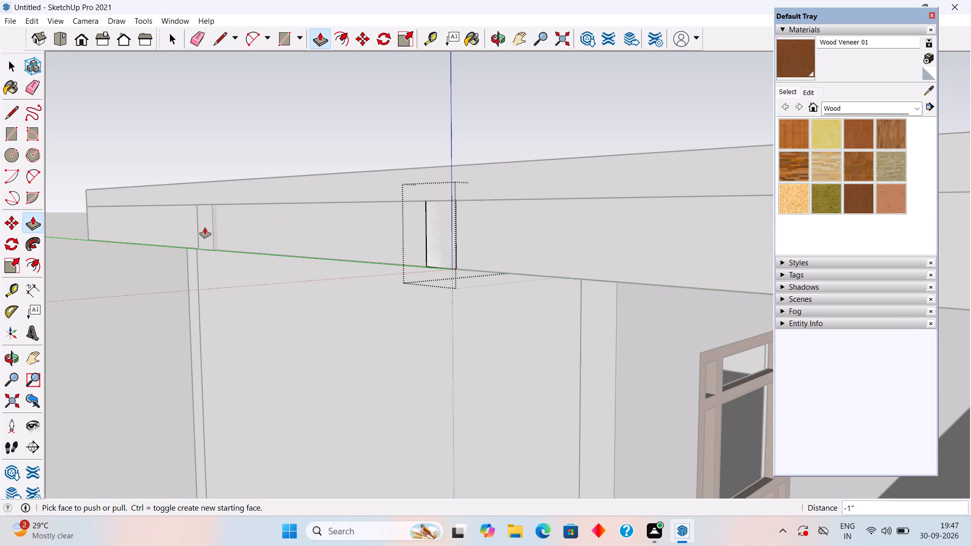
pyautogui.press('space')
# Open the projecting beam nearer the back and push its end face slightly inward at the side edge beam, then close it.
pyautogui.tripleClick(205, 227)
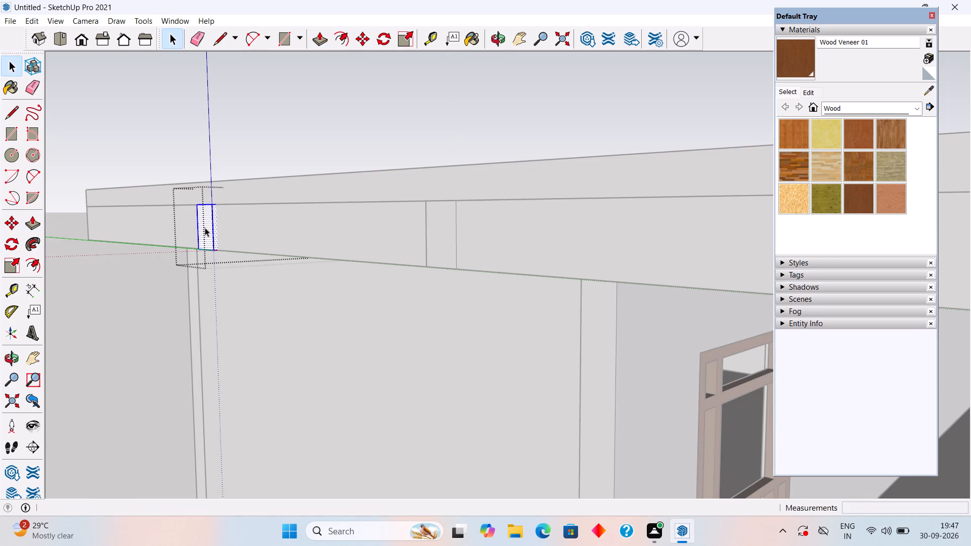
pyautogui.press('p')
pyautogui.click(205, 227)
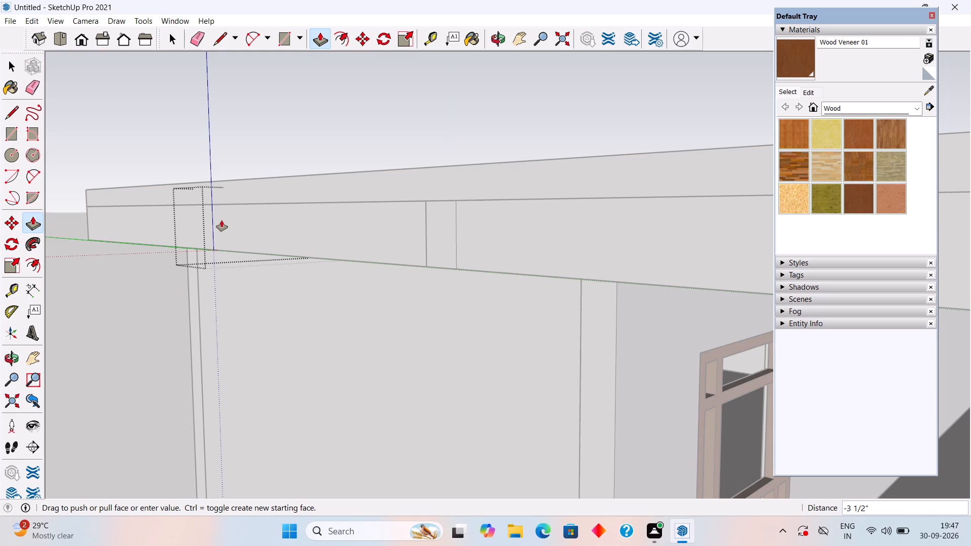
pyautogui.click(264, 194)
pyautogui.press('space')
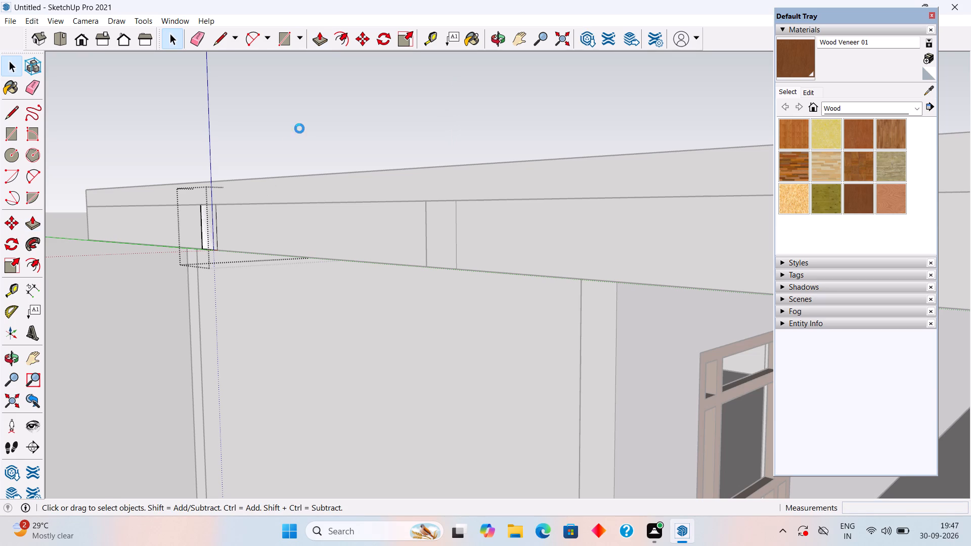
pyautogui.click(299, 128)
# Examine the shortened projecting beams and the edge beam from the side and from beneath the roof overhang.
pyautogui.scroll(-7, 299, 128)
pyautogui.moveTo(297, 145); pyautogui.dragTo(295, 156, button='middle')
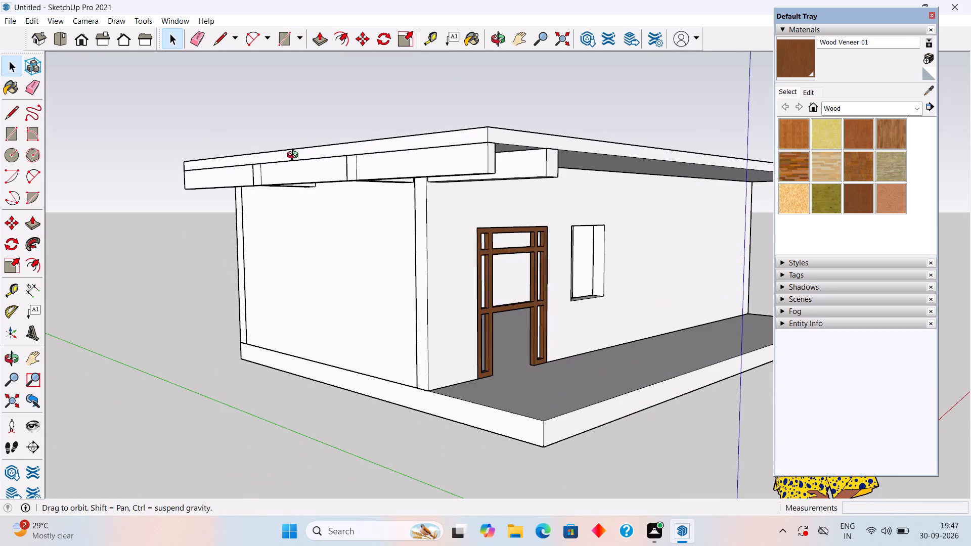
pyautogui.moveTo(295, 156); pyautogui.dragTo(625, 62, button='middle')
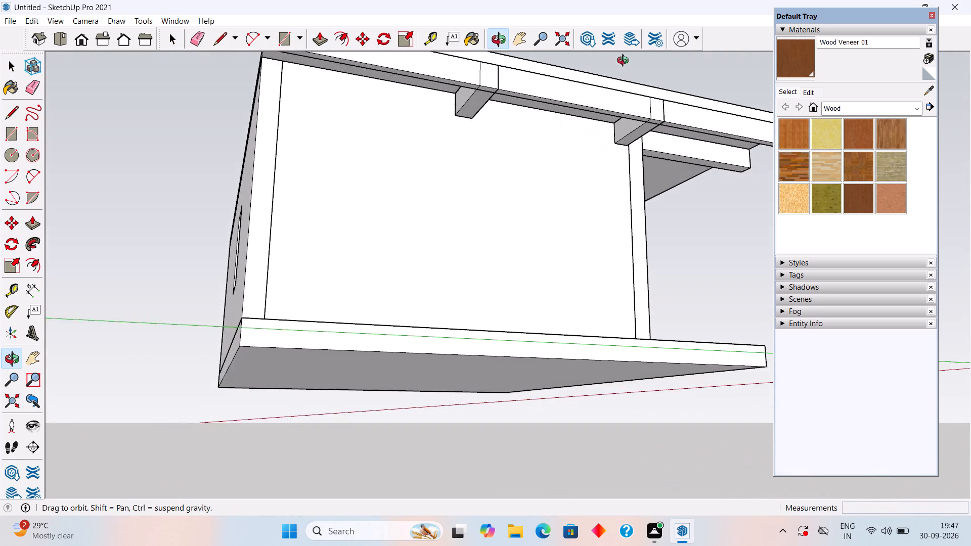
pyautogui.moveTo(625, 62); pyautogui.dragTo(95, 73, button='middle')
pyautogui.scroll(-1, 91, 144)
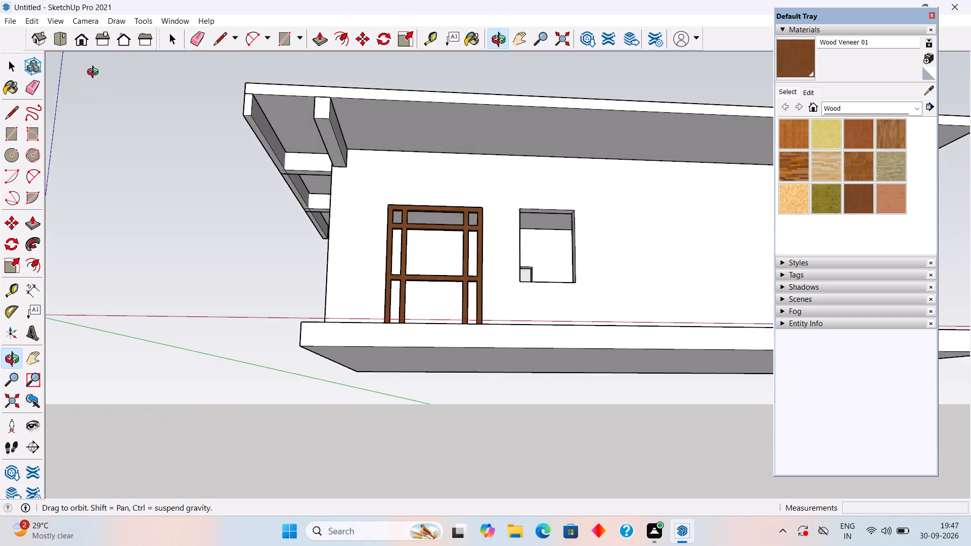
pyautogui.moveTo(95, 73); pyautogui.dragTo(121, 171, button='middle')
pyautogui.moveTo(228, 259); pyautogui.dragTo(250, 138, button='middle')
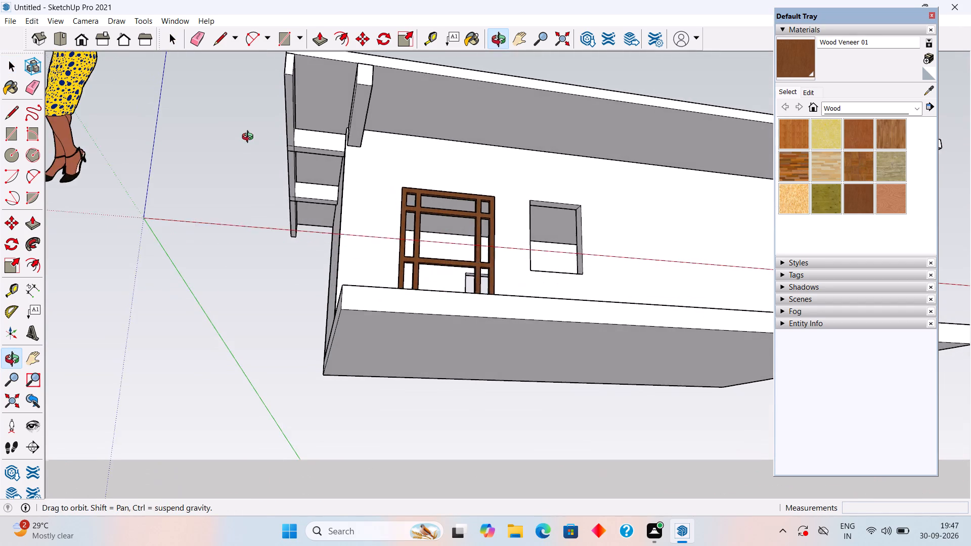
pyautogui.moveTo(250, 138); pyautogui.dragTo(250, 138, button='middle')
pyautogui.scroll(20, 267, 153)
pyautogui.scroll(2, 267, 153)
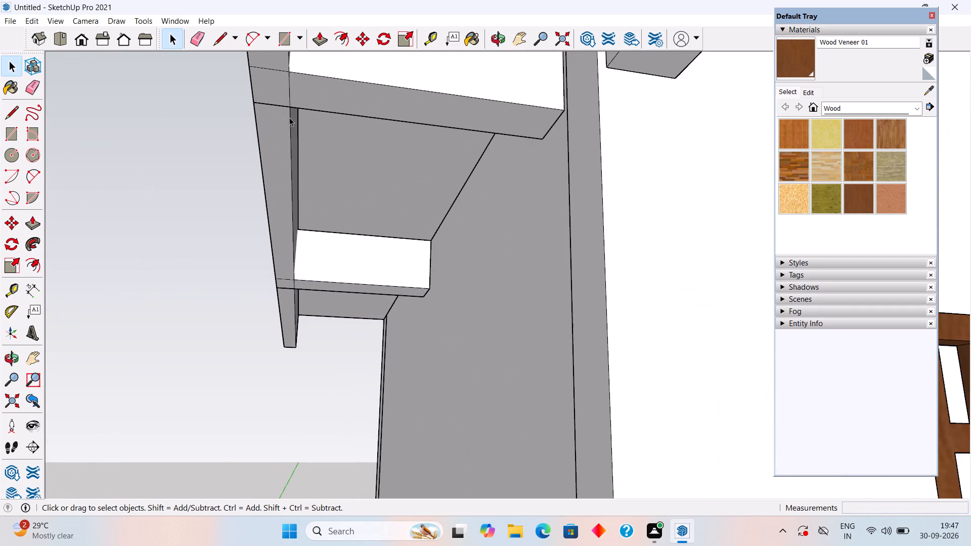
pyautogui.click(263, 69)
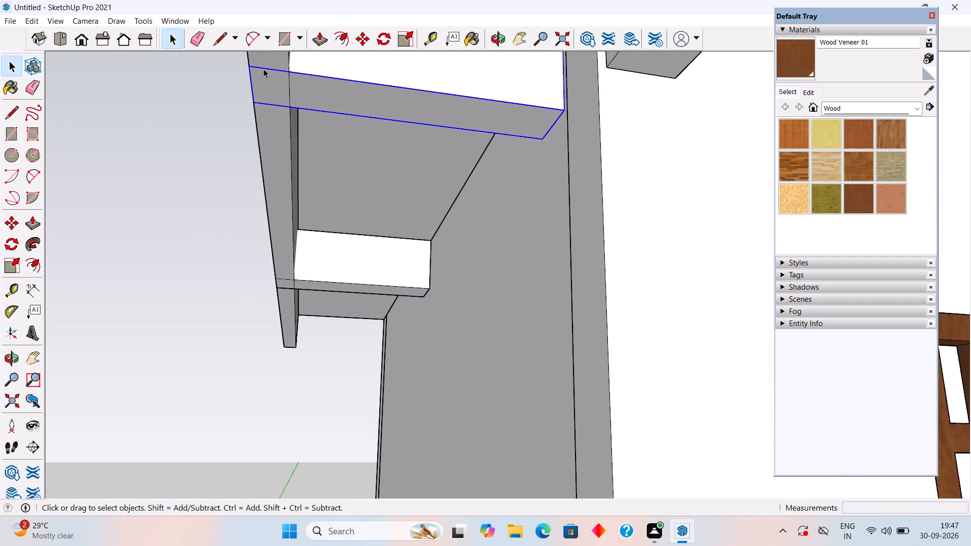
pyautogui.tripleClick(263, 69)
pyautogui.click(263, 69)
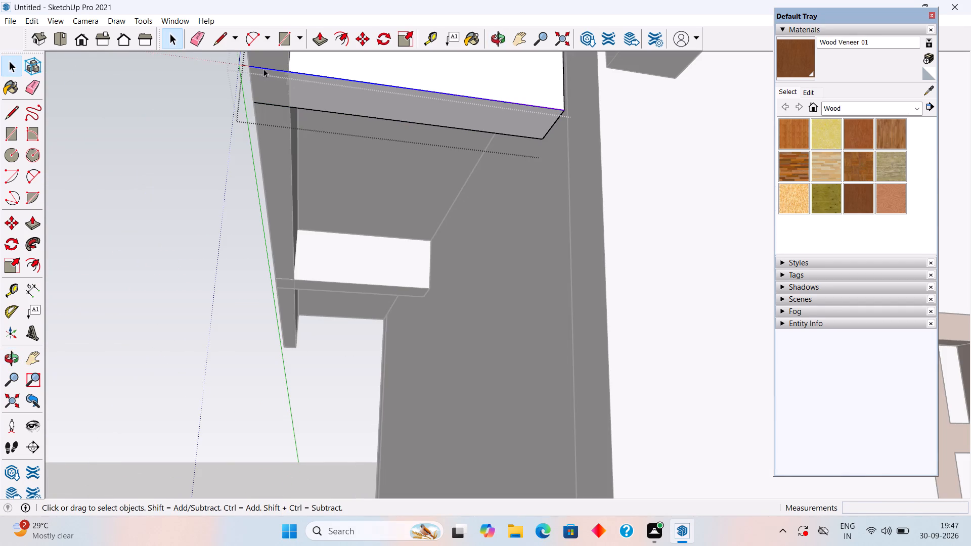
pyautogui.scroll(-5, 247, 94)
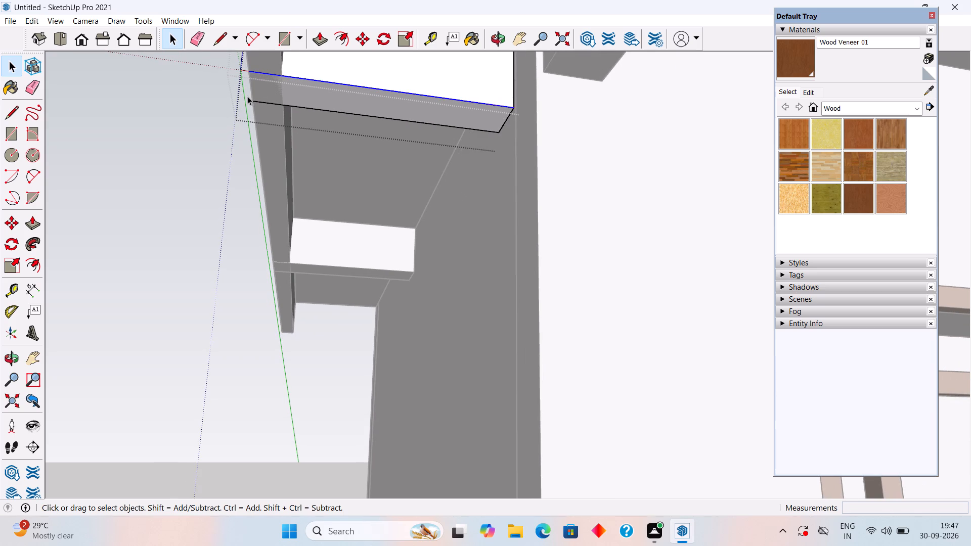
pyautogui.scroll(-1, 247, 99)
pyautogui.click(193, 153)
# Examine the whole building, its roof slab, overhangs and beams from the front, side, below and above.
pyautogui.scroll(-7, 193, 153)
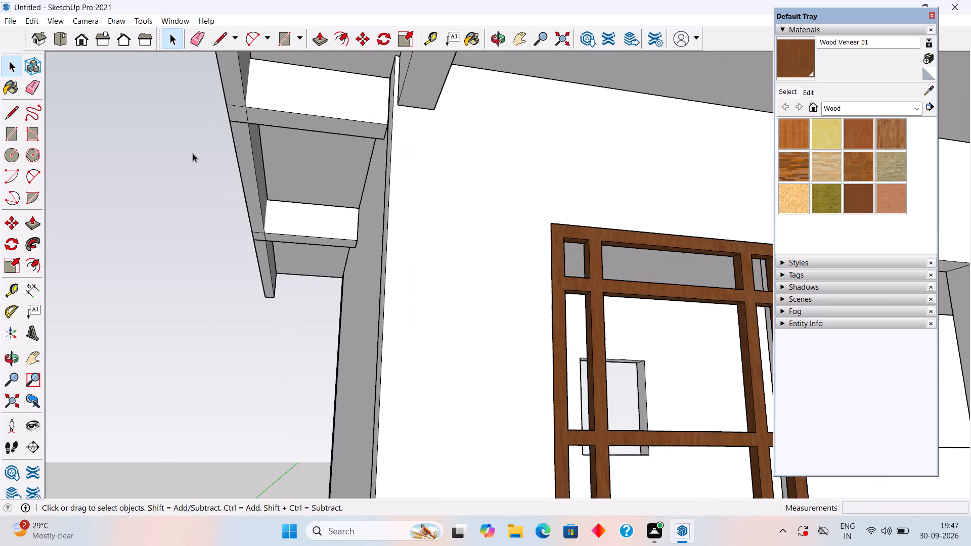
pyautogui.scroll(-3, 193, 153)
pyautogui.moveTo(193, 153); pyautogui.dragTo(204, 244, button='middle')
pyautogui.scroll(-11, 204, 244)
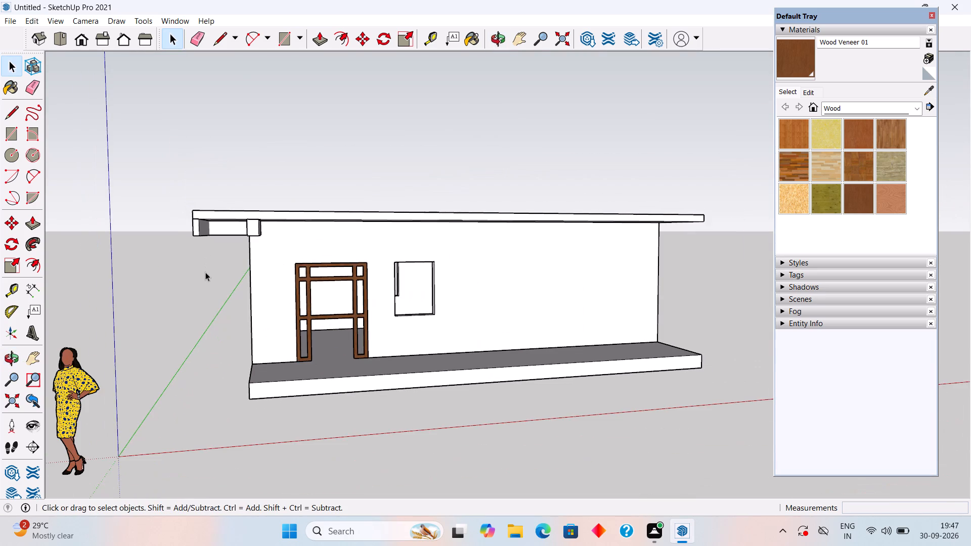
pyautogui.moveTo(240, 373); pyautogui.dragTo(263, 378, button='middle')
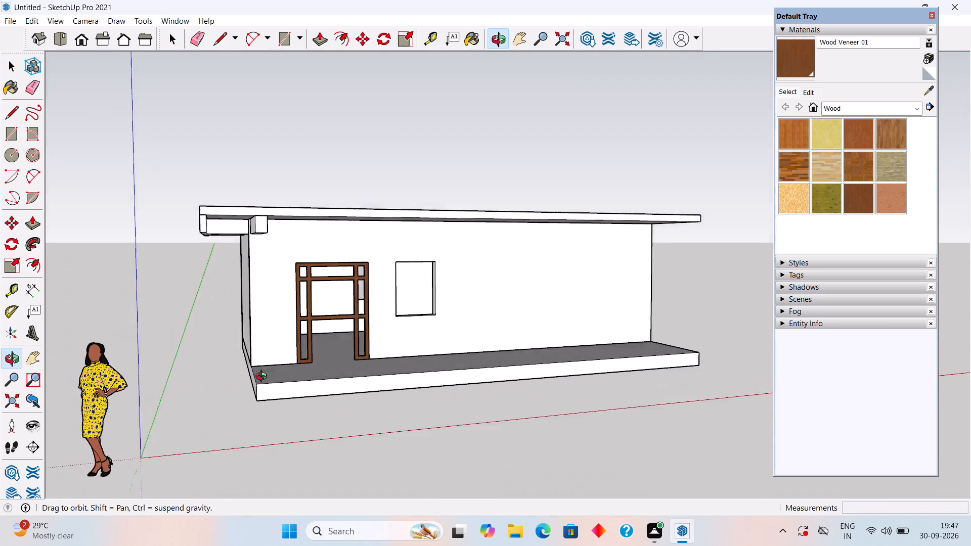
pyautogui.moveTo(263, 378); pyautogui.dragTo(566, 370, button='middle')
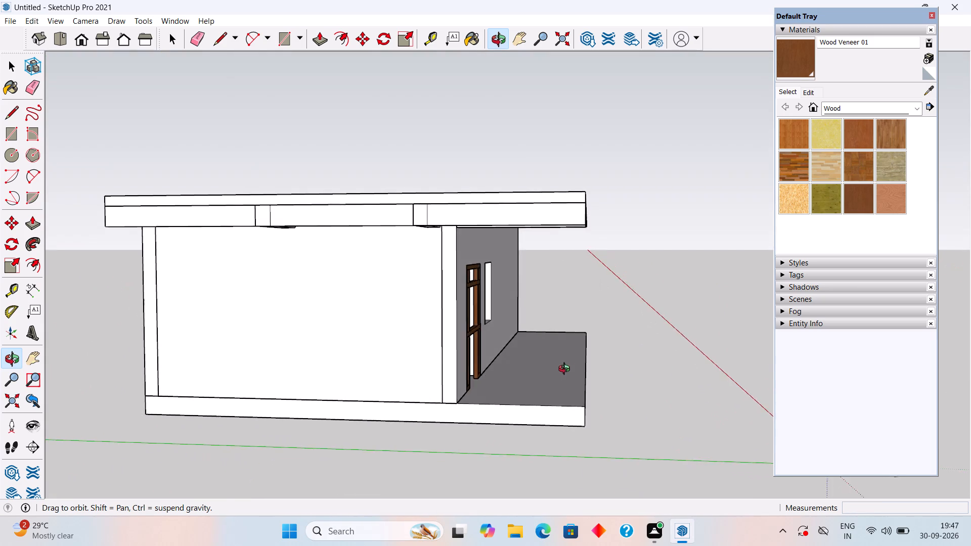
pyautogui.moveTo(566, 370); pyautogui.dragTo(678, 353, button='middle')
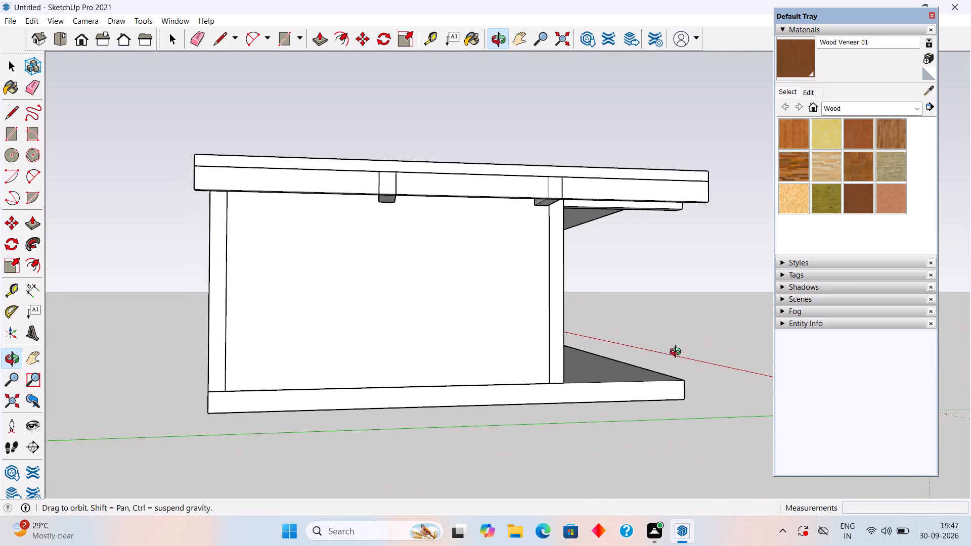
pyautogui.moveTo(678, 353); pyautogui.dragTo(462, 379, button='middle')
pyautogui.scroll(-1, 588, 413)
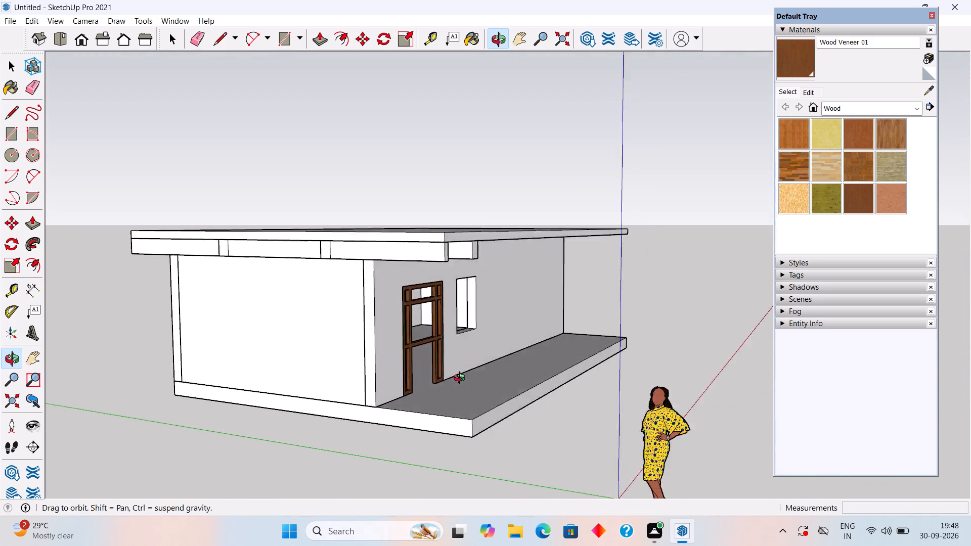
pyautogui.moveTo(462, 379); pyautogui.dragTo(261, 362, button='middle')
pyautogui.moveTo(537, 307); pyautogui.dragTo(365, 260, button='middle')
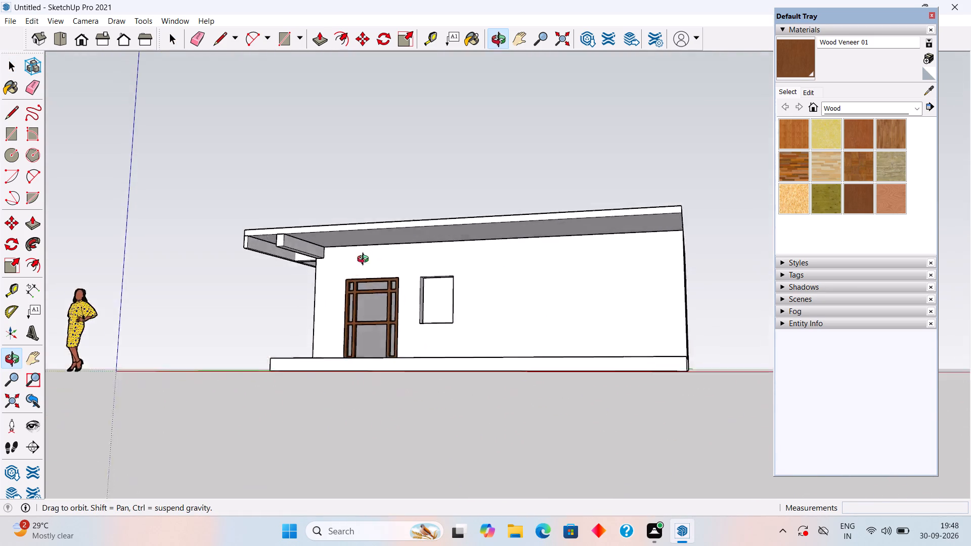
pyautogui.moveTo(365, 260); pyautogui.dragTo(404, 287, button='middle')
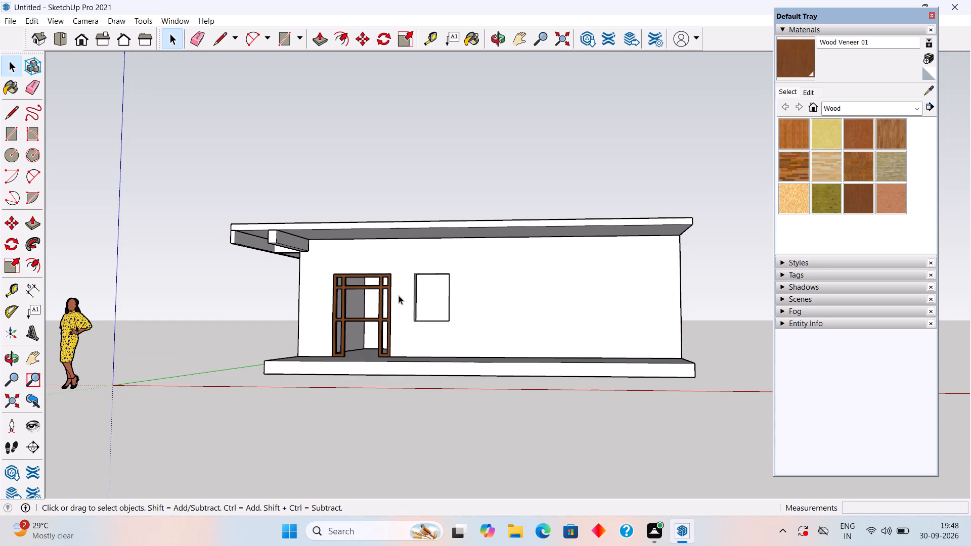
pyautogui.moveTo(393, 305); pyautogui.dragTo(609, 363, button='middle')
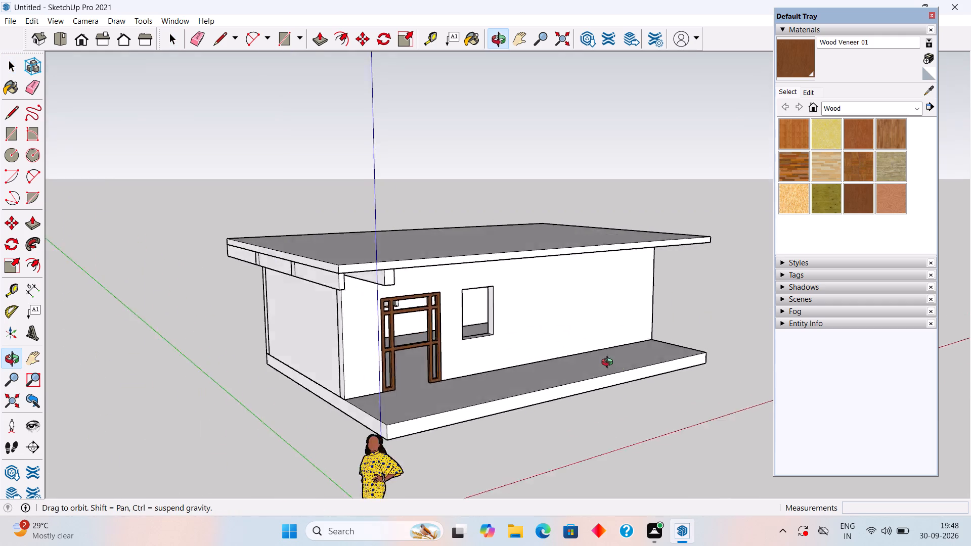
pyautogui.moveTo(609, 363); pyautogui.dragTo(744, 389, button='middle')
pyautogui.moveTo(510, 305); pyautogui.dragTo(519, 307, button='middle')
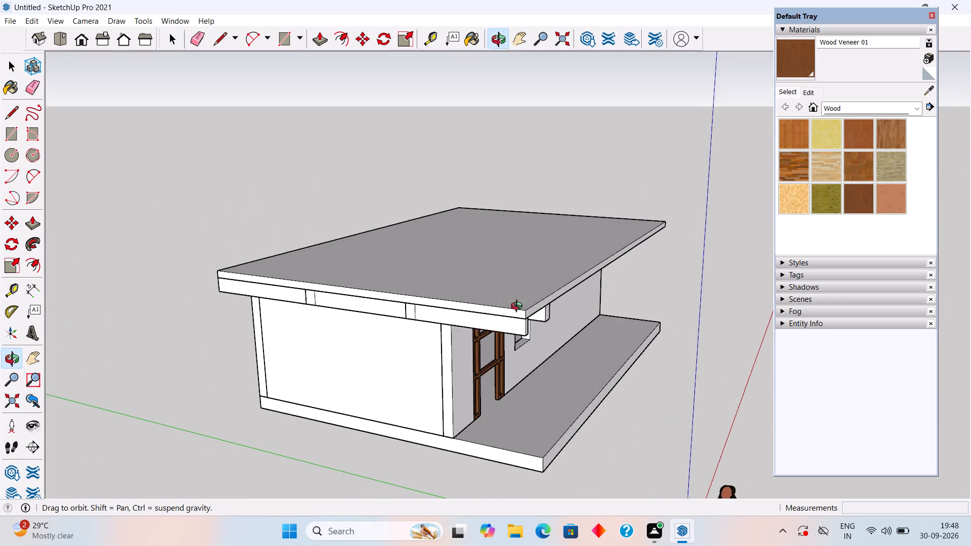
pyautogui.moveTo(519, 307); pyautogui.dragTo(602, 276, button='middle')
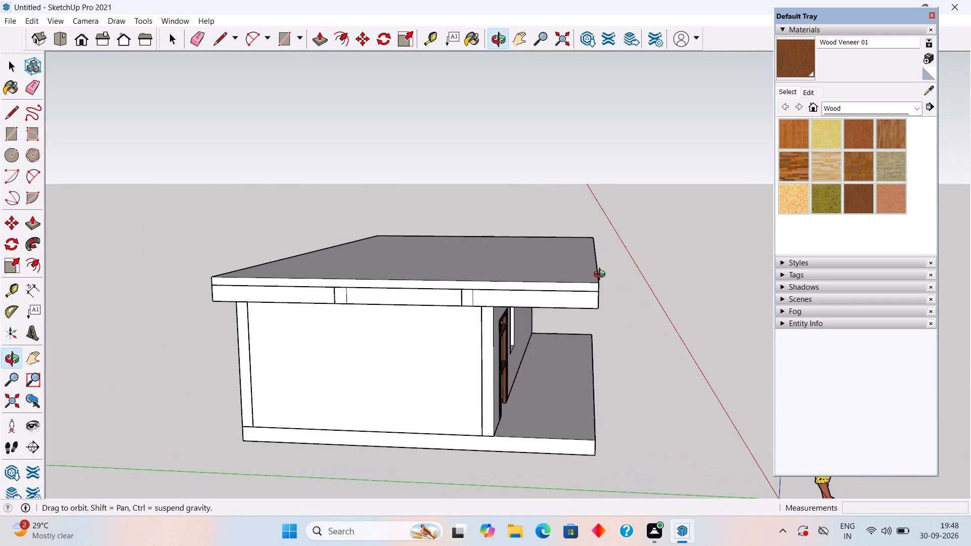
pyautogui.moveTo(602, 276); pyautogui.dragTo(599, 276, button='middle')
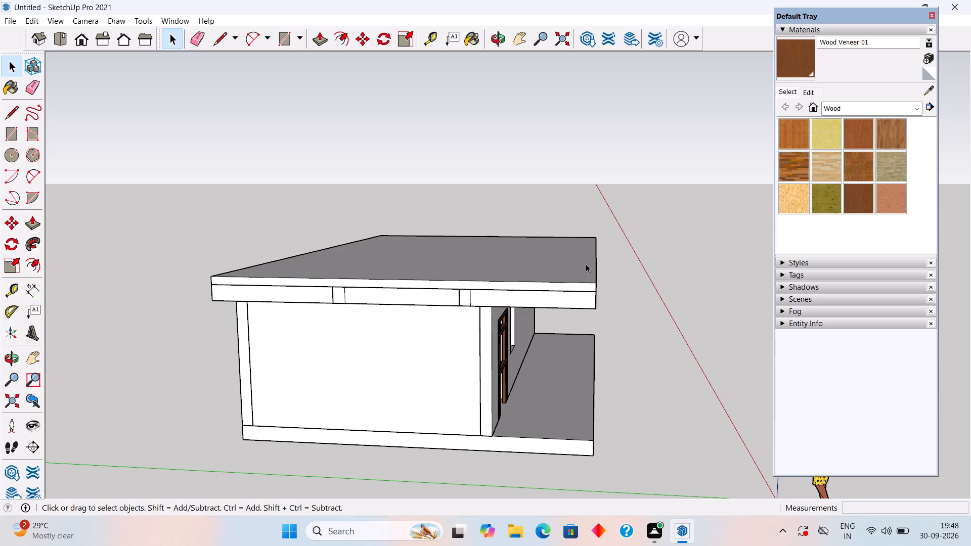
pyautogui.scroll(-1, 586, 264)
pyautogui.moveTo(586, 264); pyautogui.dragTo(614, 355, button='middle')
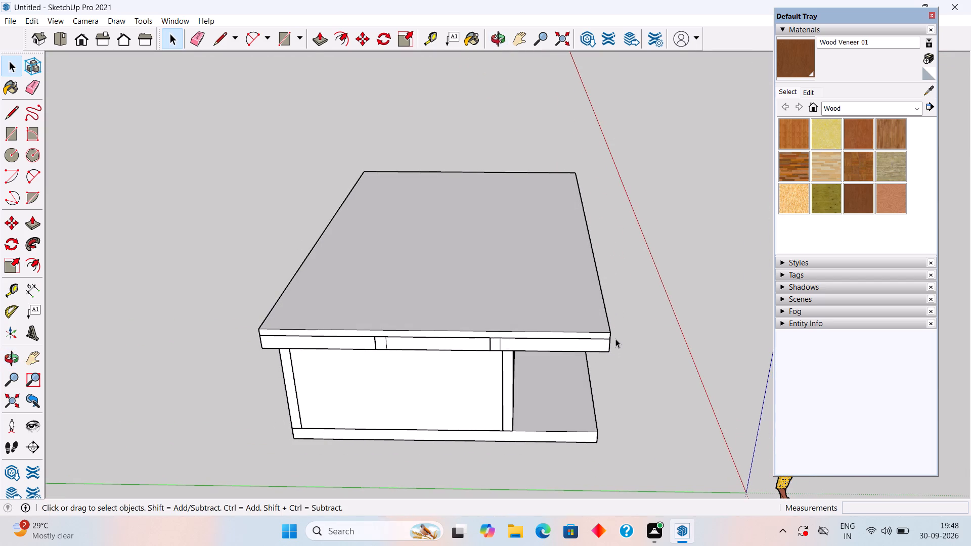
pyautogui.scroll(-2, 542, 334)
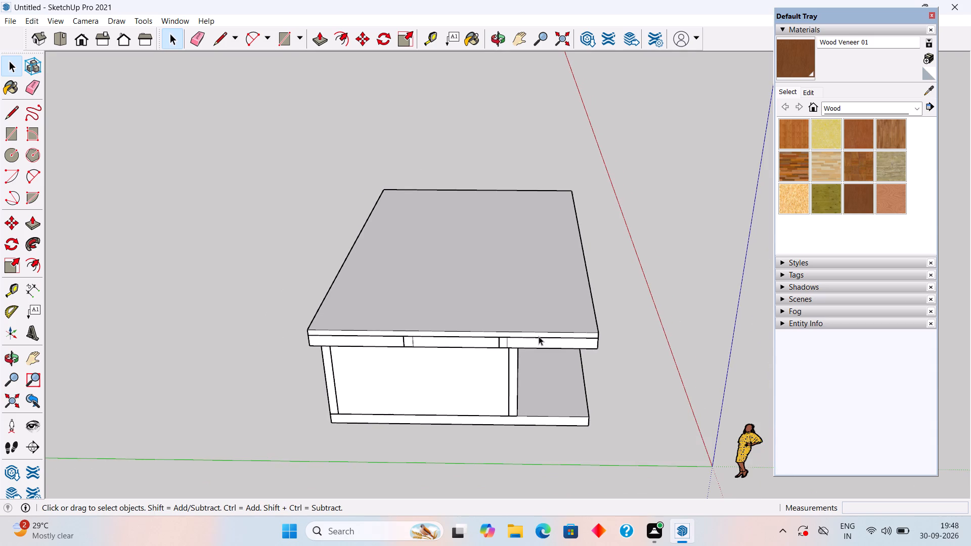
pyautogui.moveTo(537, 338); pyautogui.dragTo(621, 309, button='middle')
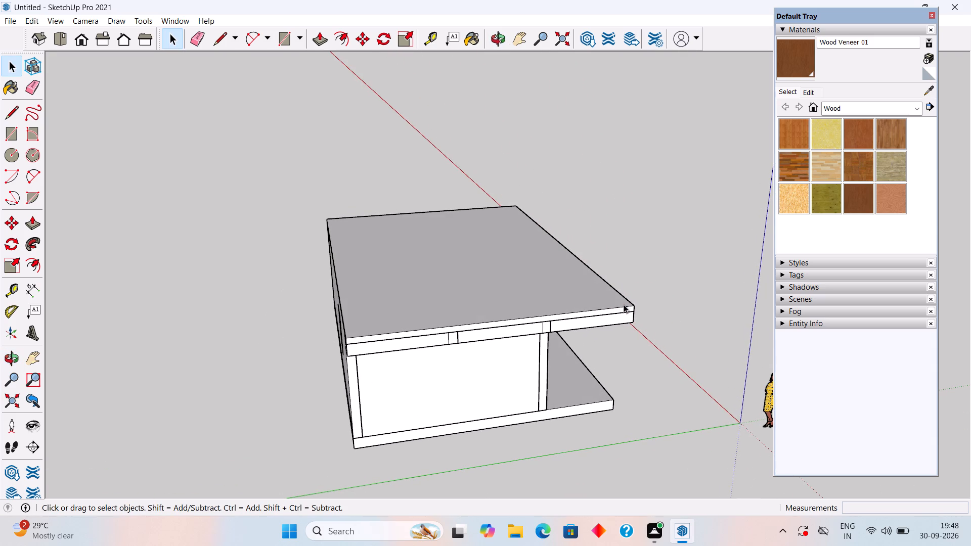
pyautogui.moveTo(592, 282); pyautogui.dragTo(454, 133, button='middle')
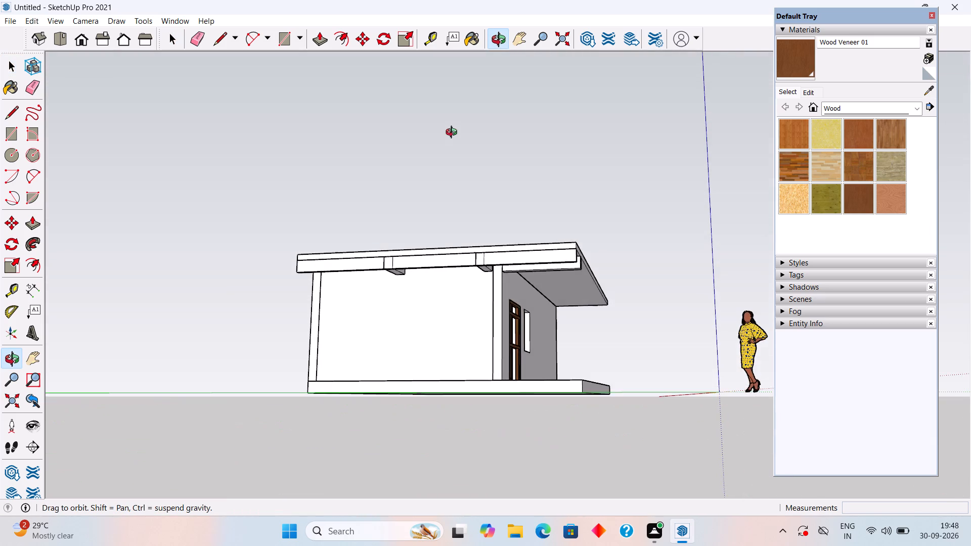
pyautogui.moveTo(454, 133); pyautogui.dragTo(379, 180, button='middle')
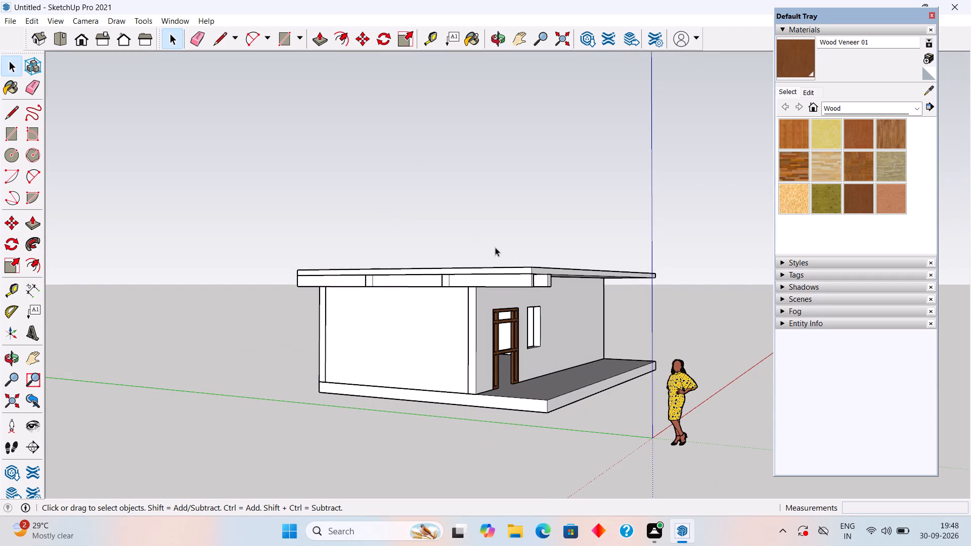
pyautogui.moveTo(514, 264); pyautogui.dragTo(413, 287, button='middle')
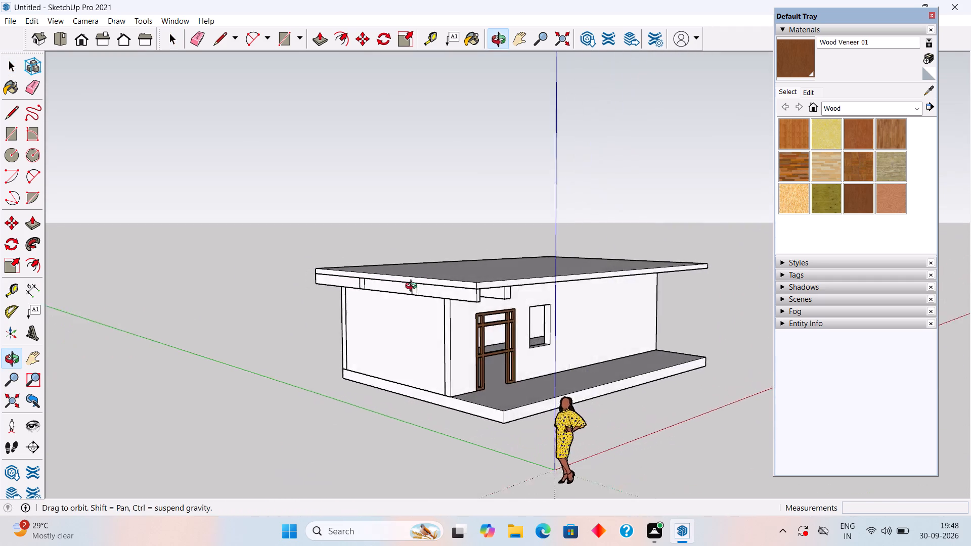
pyautogui.moveTo(413, 287); pyautogui.dragTo(304, 272, button='middle')
pyautogui.moveTo(438, 254); pyautogui.dragTo(433, 294, button='middle')
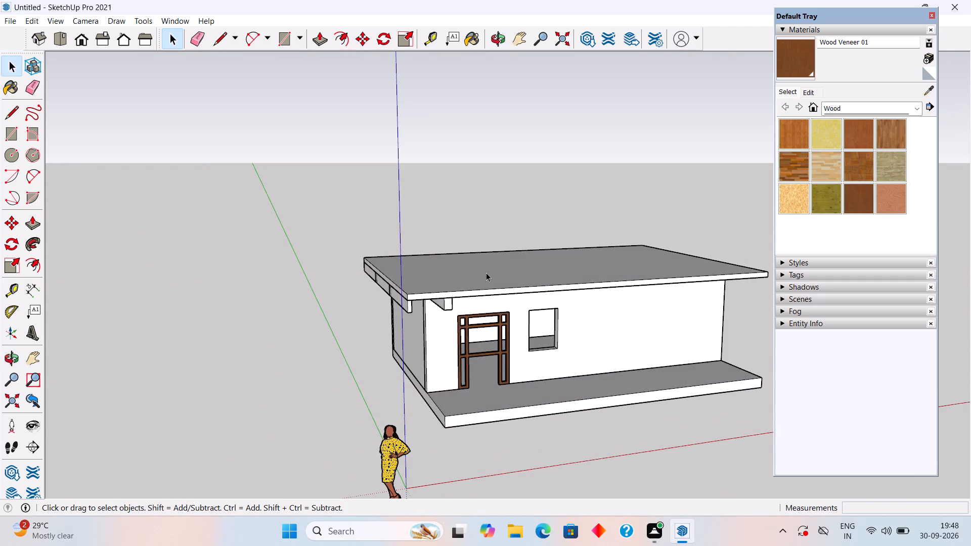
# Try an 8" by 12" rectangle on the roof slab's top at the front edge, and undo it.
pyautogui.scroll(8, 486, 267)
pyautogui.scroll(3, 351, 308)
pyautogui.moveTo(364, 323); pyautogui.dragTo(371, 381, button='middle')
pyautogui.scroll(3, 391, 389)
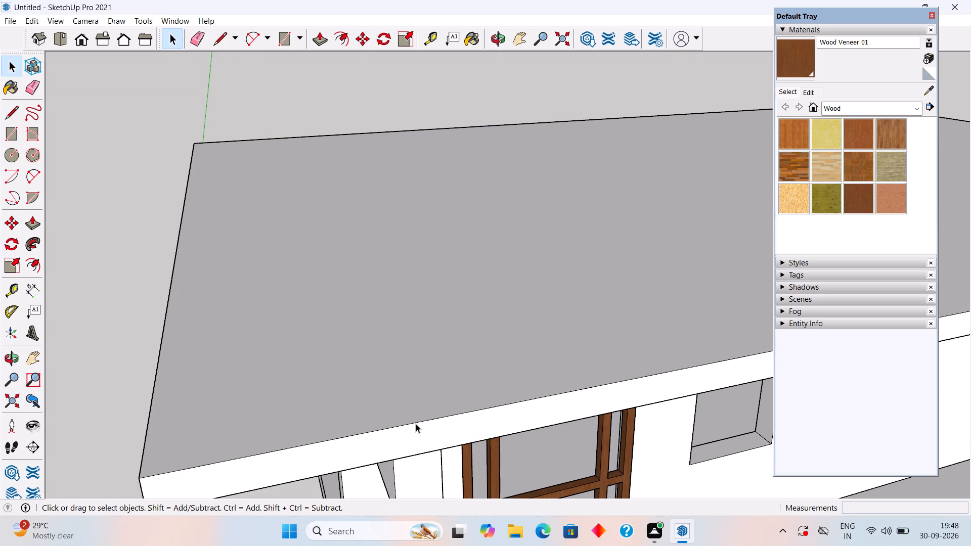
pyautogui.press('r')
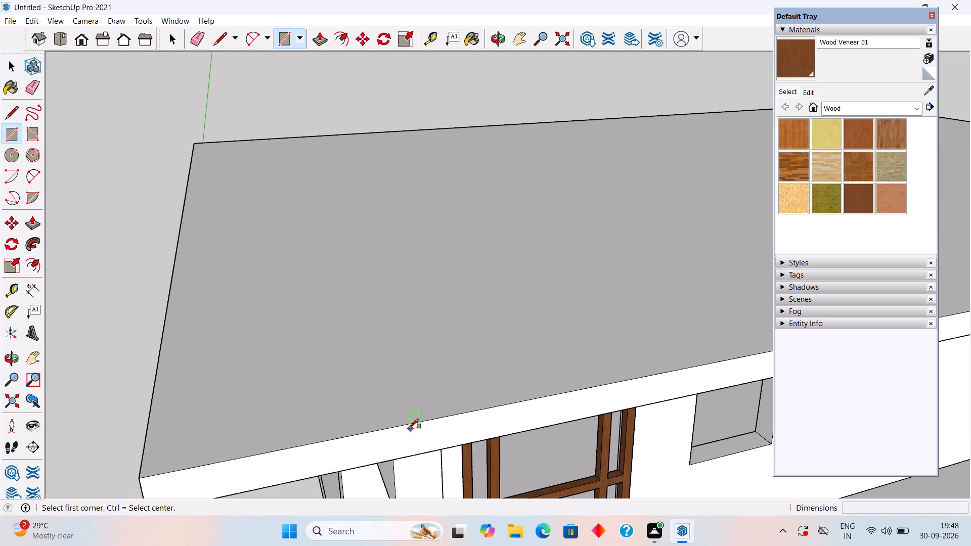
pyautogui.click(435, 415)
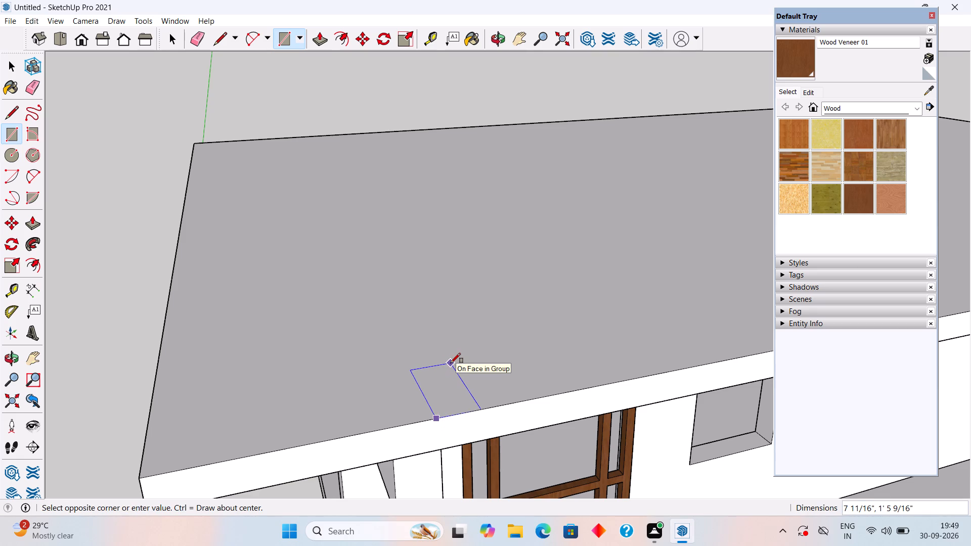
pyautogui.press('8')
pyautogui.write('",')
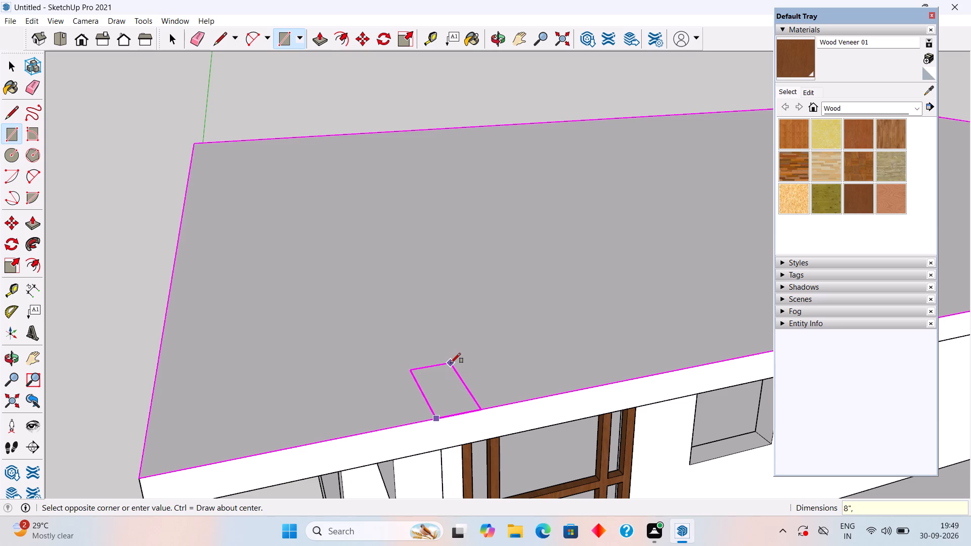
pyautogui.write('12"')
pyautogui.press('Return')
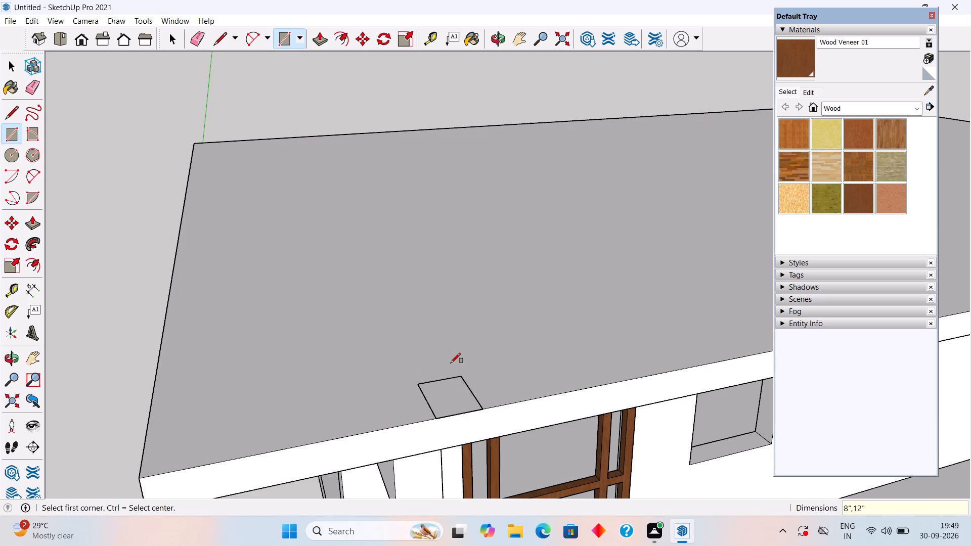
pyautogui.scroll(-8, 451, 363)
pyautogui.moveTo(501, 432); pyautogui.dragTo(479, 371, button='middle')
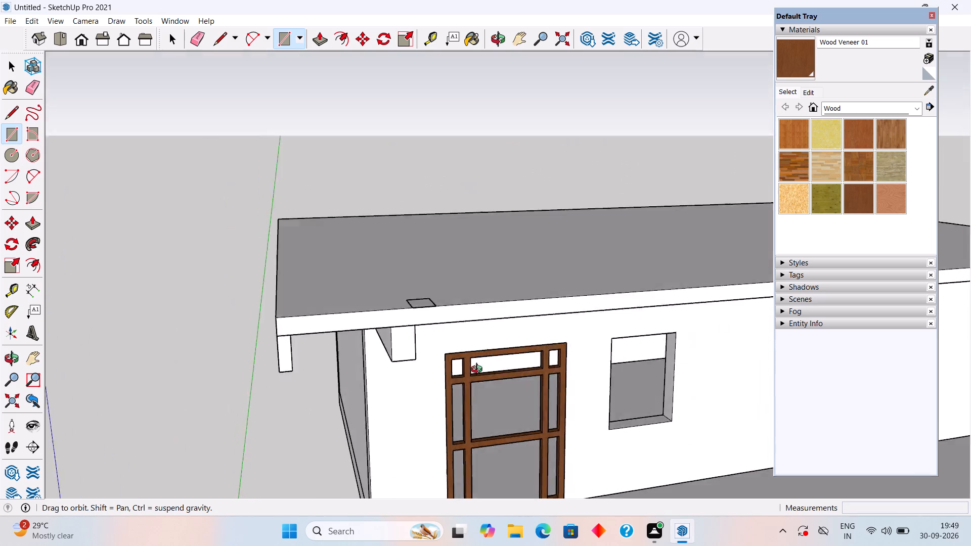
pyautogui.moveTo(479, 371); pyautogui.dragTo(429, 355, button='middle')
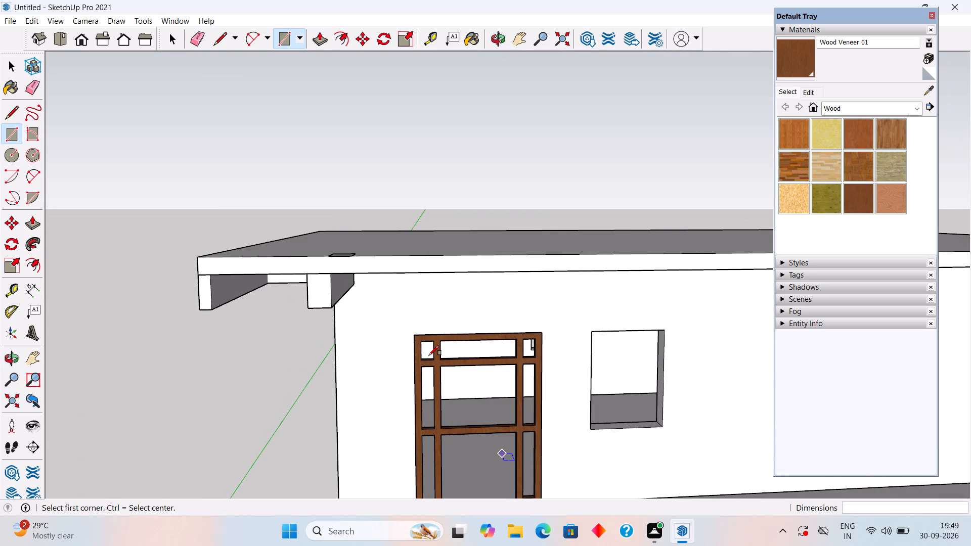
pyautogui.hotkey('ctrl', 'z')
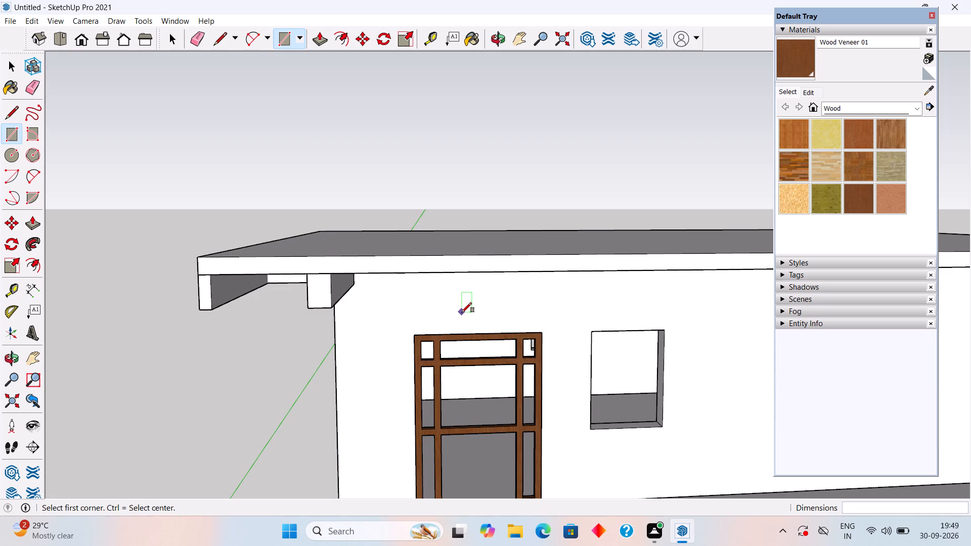
# Place two vertical guides along the two side edges of the front projecting beam's end face.
pyautogui.press('space')
pyautogui.press('t')
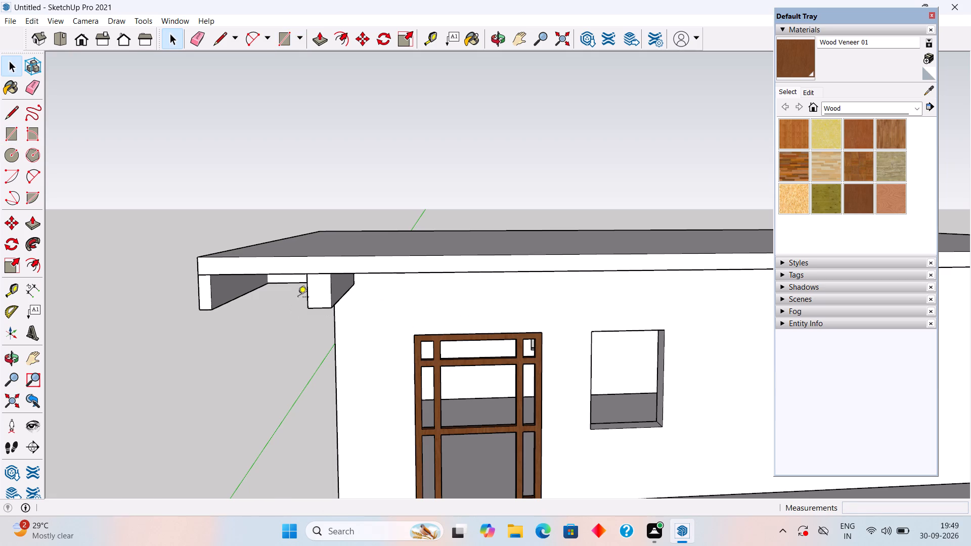
pyautogui.click(305, 291)
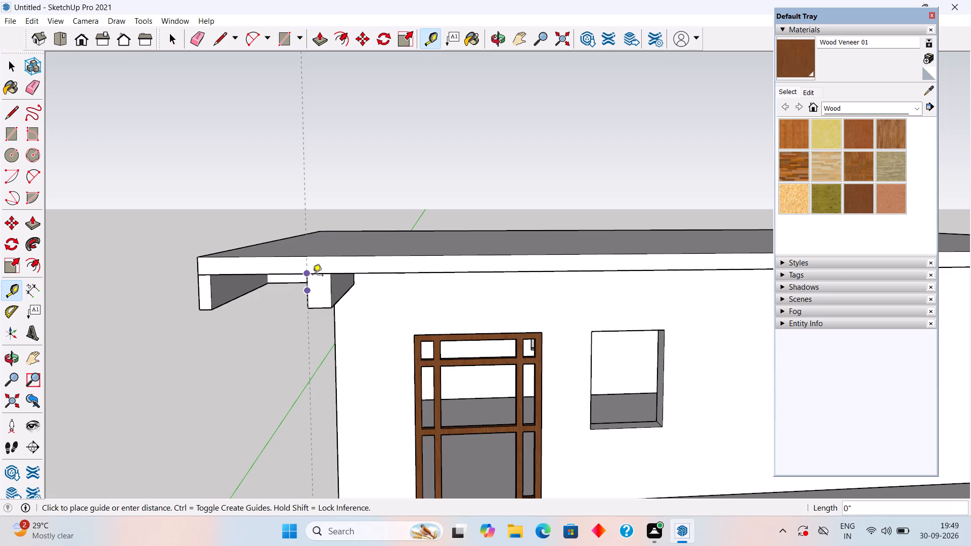
pyautogui.click(313, 275)
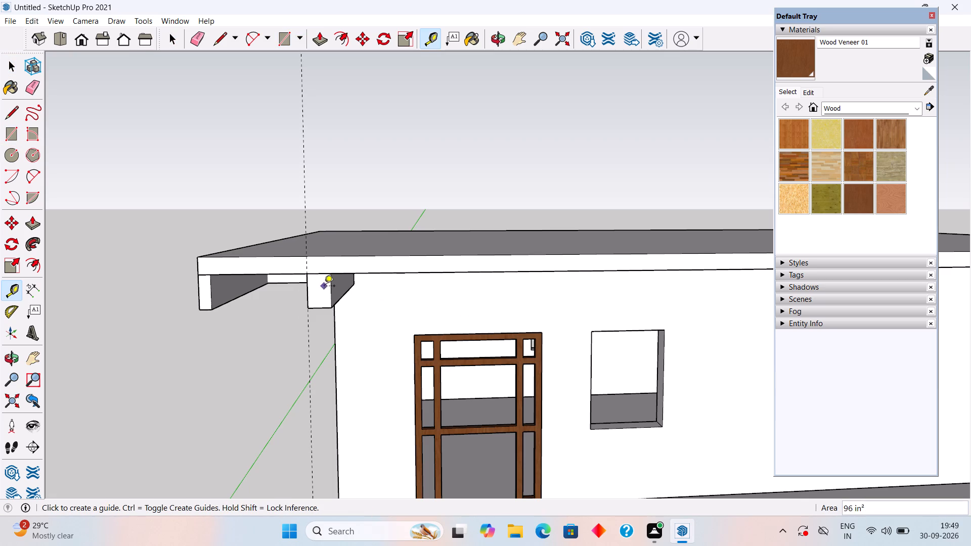
pyautogui.click(333, 287)
pyautogui.click(332, 271)
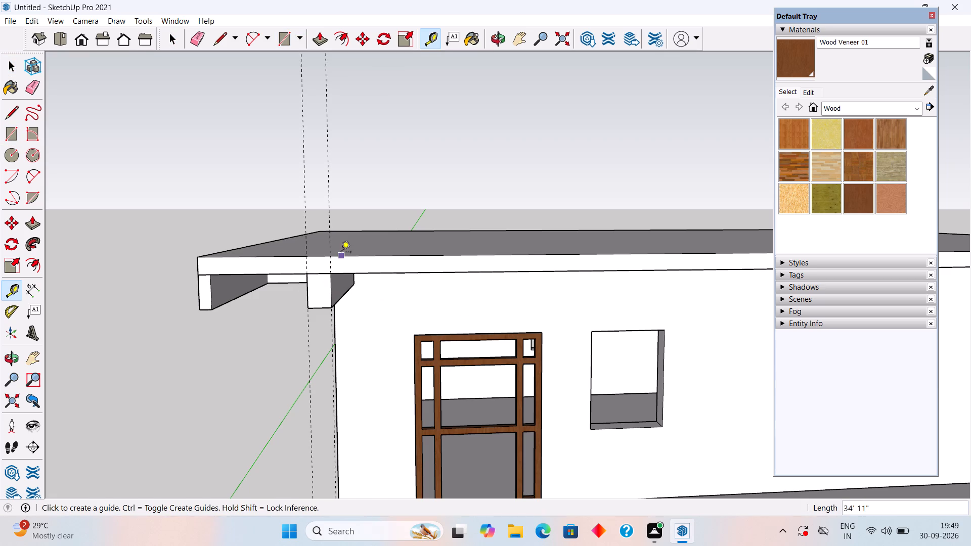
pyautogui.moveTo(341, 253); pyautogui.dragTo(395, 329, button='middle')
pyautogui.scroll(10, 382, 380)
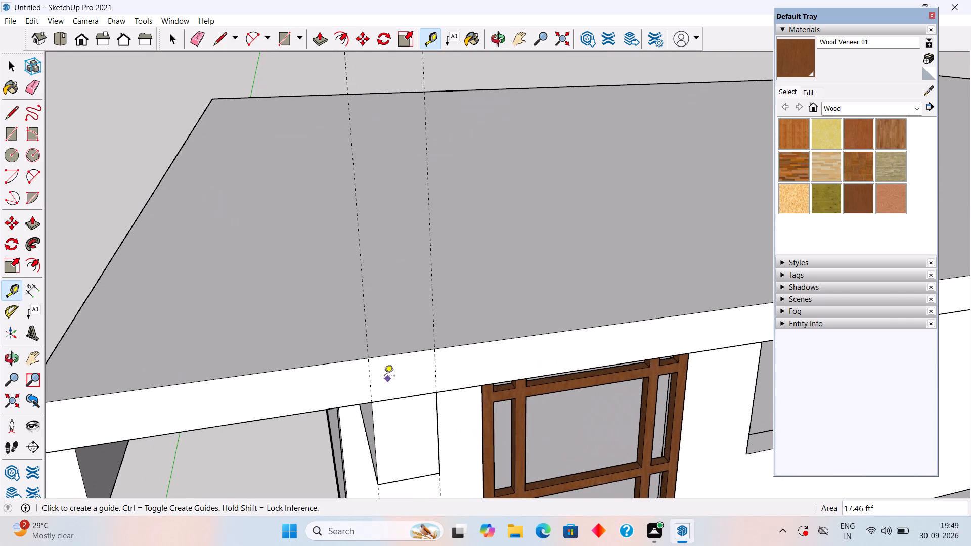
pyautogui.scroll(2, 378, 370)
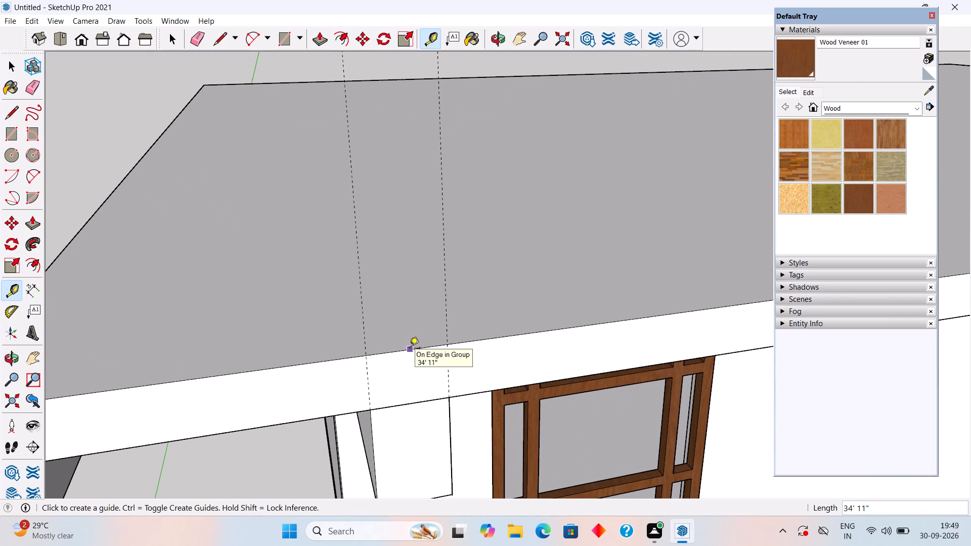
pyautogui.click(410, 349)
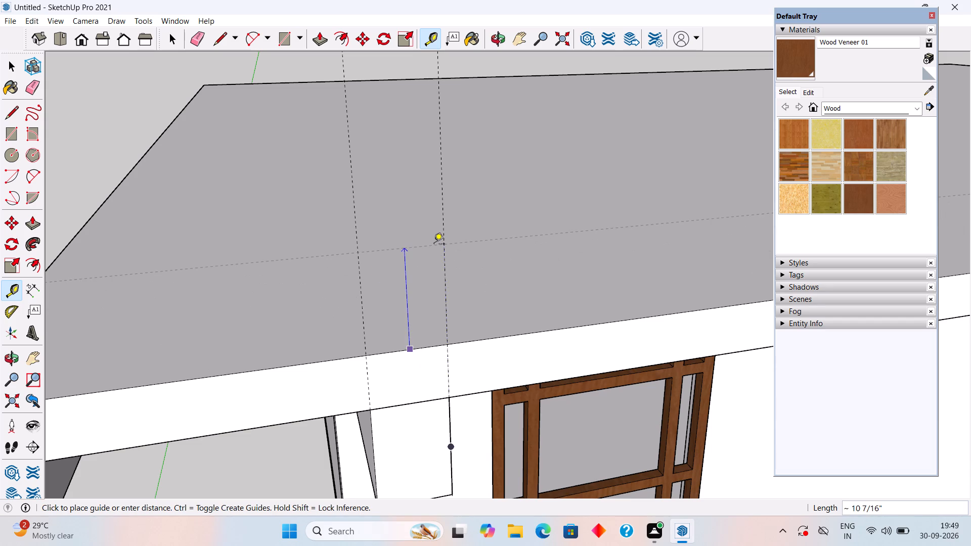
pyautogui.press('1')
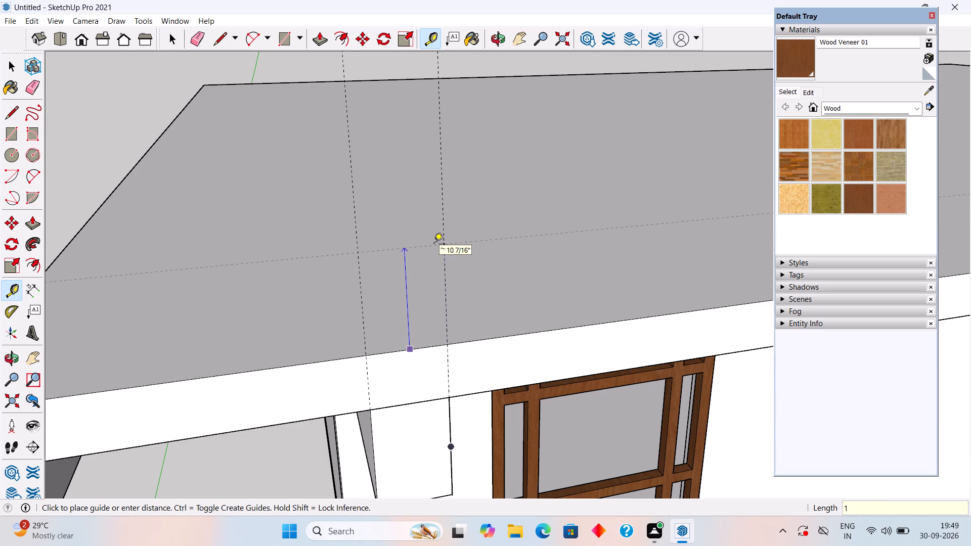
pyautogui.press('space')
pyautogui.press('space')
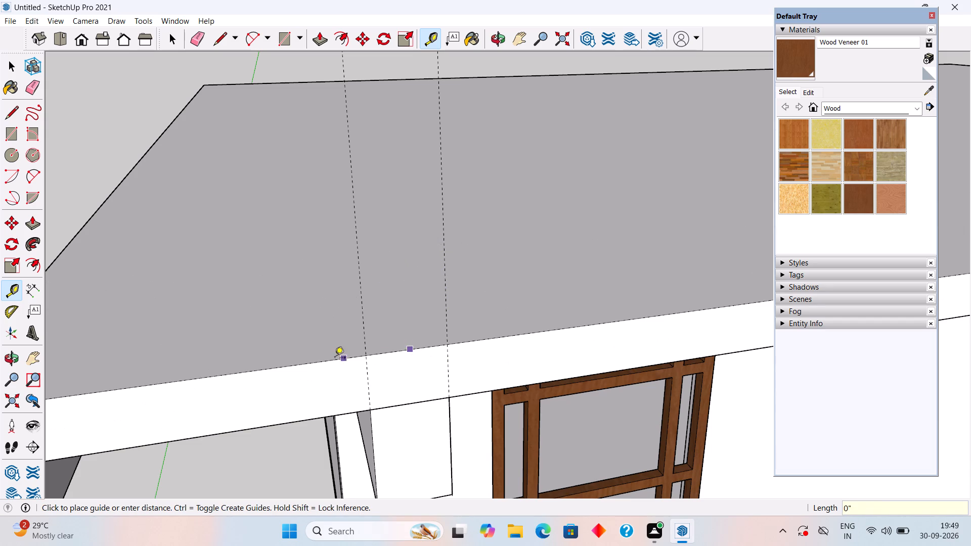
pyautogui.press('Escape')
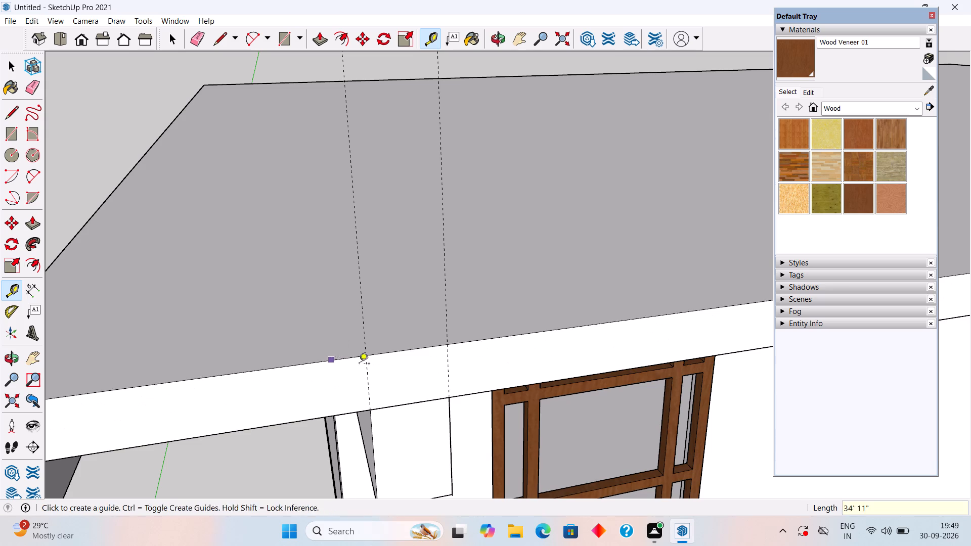
# Place a guide on the roof slab's top 12" in from its front edge.
pyautogui.moveTo(364, 366); pyautogui.dragTo(666, 398, button='middle')
pyautogui.scroll(-1, 425, 366)
pyautogui.scroll(-3, 666, 398)
pyautogui.moveTo(511, 381); pyautogui.dragTo(652, 362, button='middle')
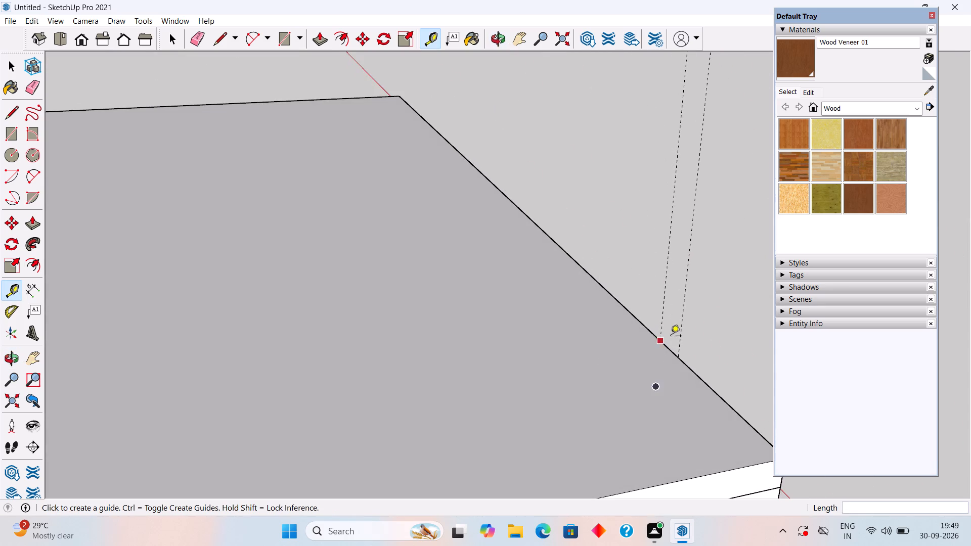
pyautogui.click(671, 350)
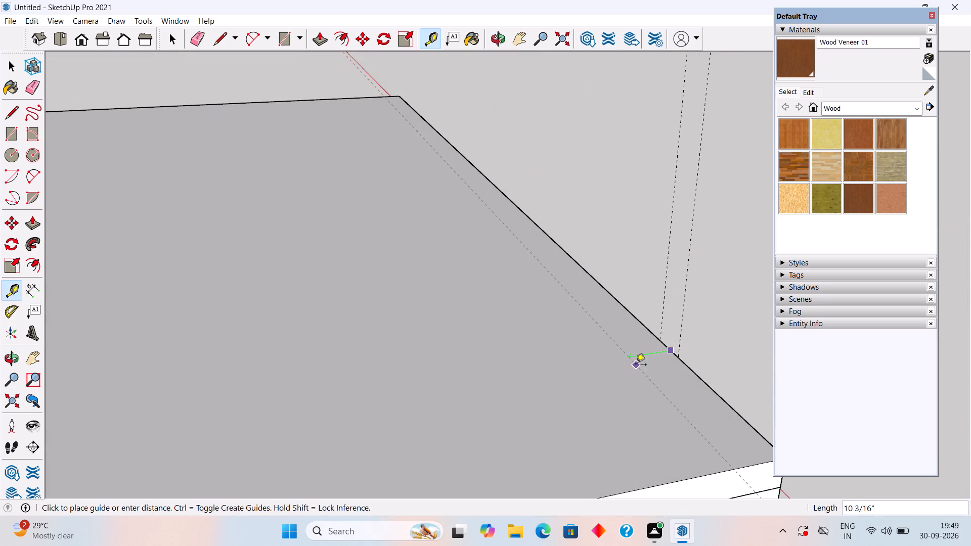
pyautogui.write('12"')
pyautogui.press('Return')
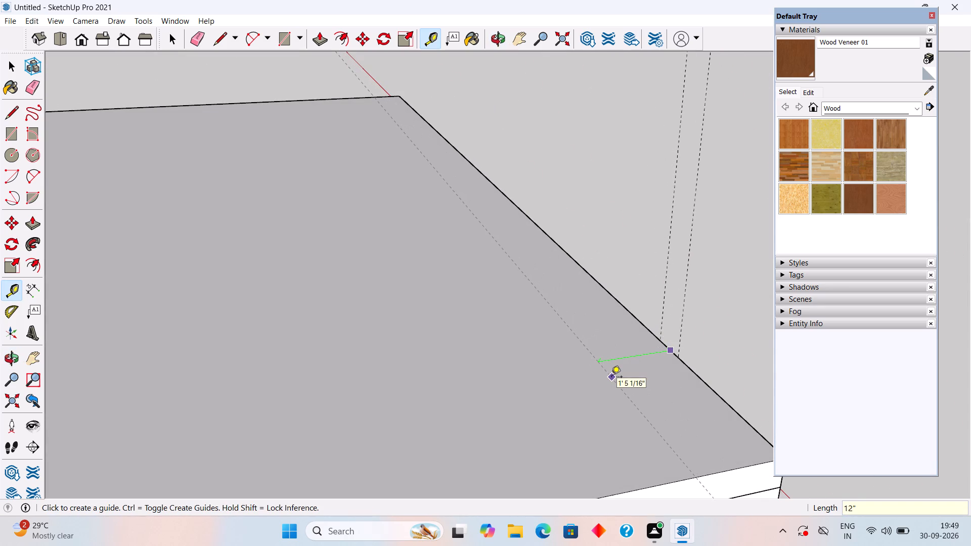
pyautogui.press('space')
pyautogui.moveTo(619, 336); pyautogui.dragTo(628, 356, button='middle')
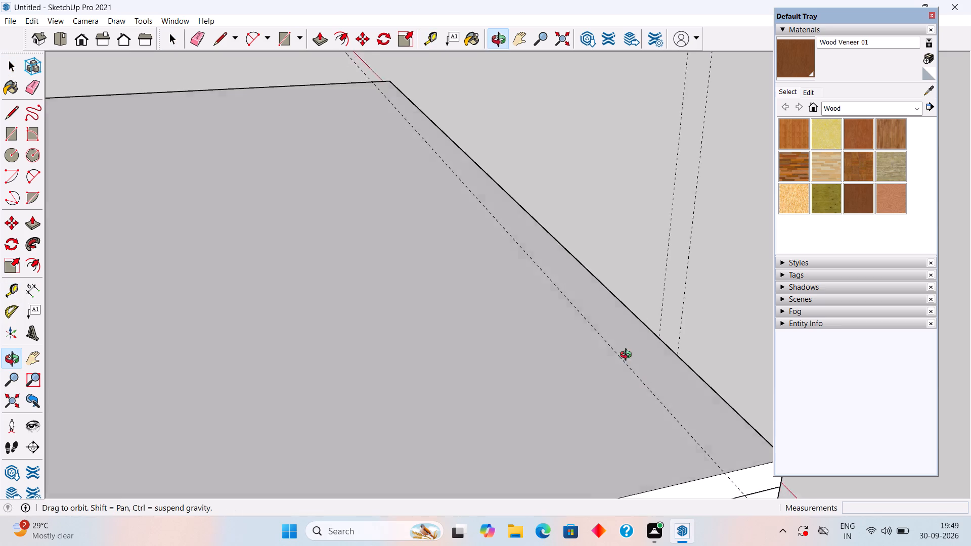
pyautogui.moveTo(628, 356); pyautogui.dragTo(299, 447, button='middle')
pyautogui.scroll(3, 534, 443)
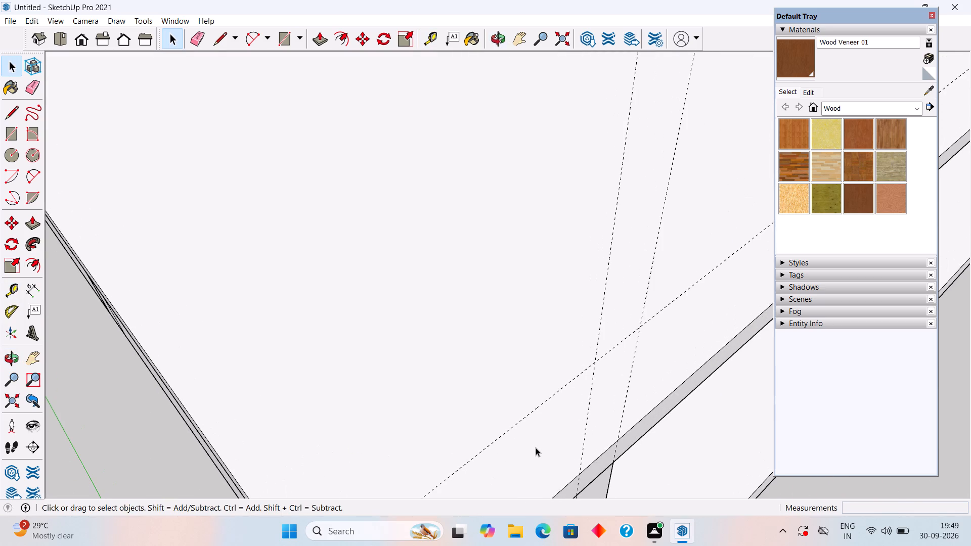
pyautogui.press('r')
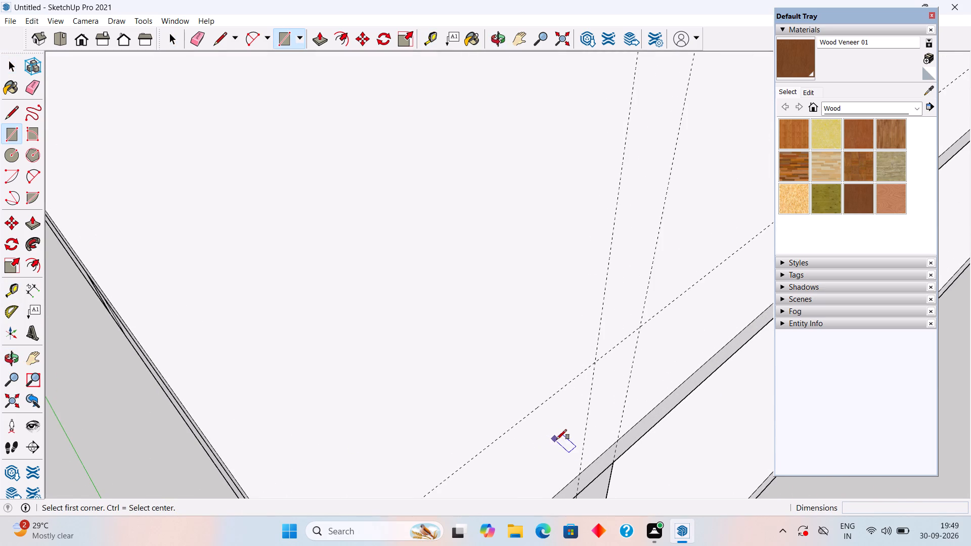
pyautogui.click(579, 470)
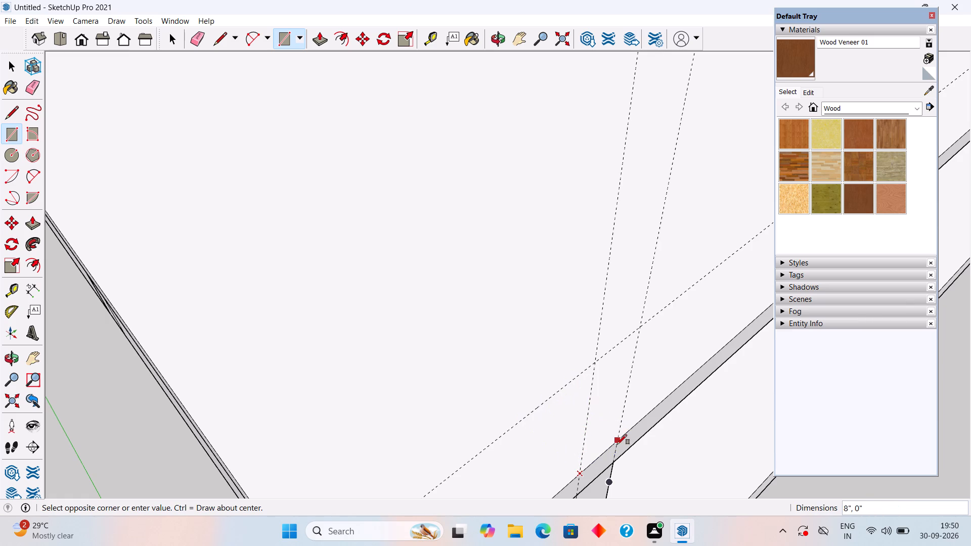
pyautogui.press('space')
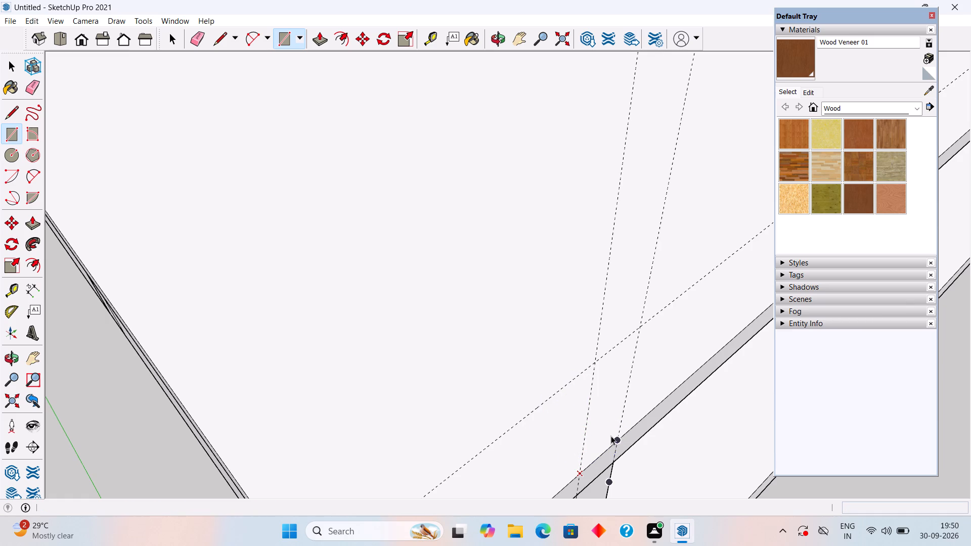
# Place a roof guide 3' in from the side edge and a parallel one aligned with the front beam's other side.
pyautogui.scroll(-8, 577, 428)
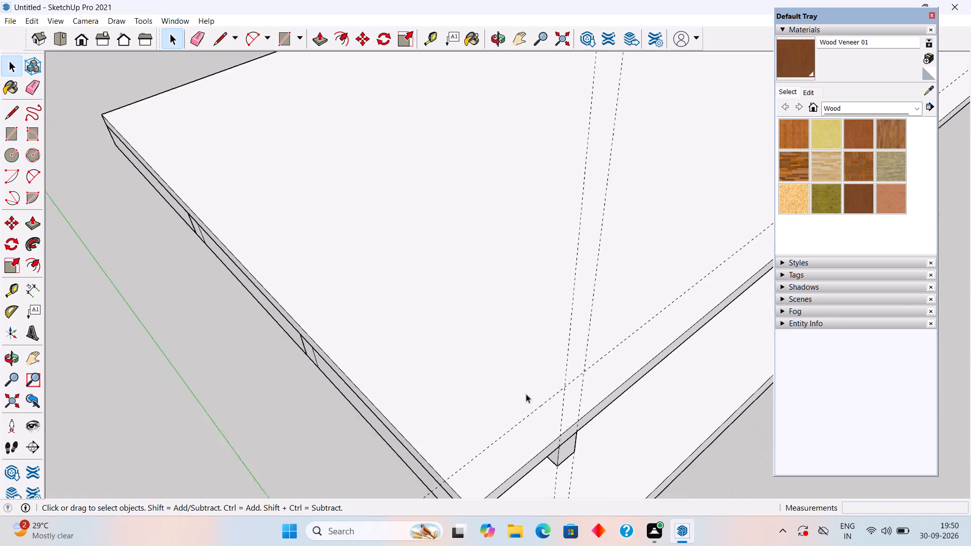
pyautogui.scroll(-1, 526, 394)
pyautogui.press('t')
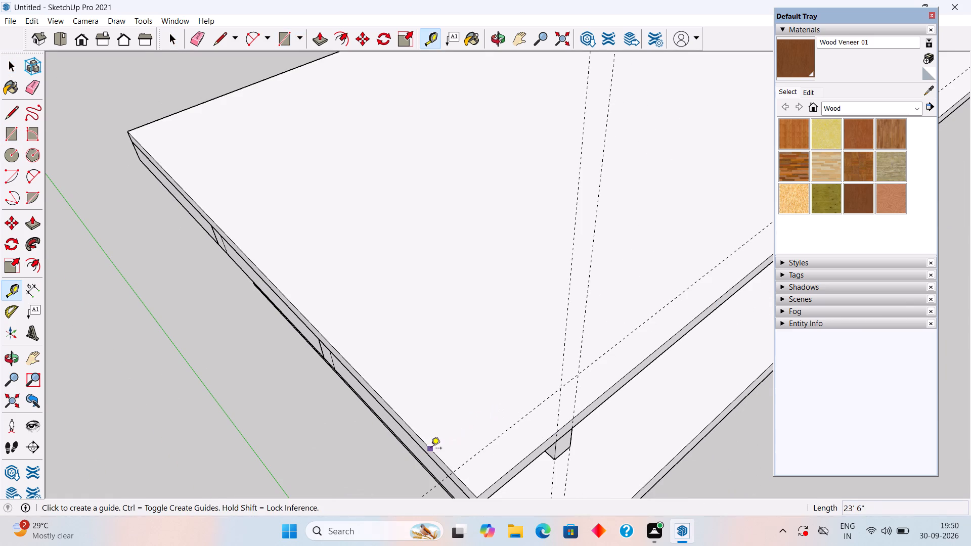
pyautogui.click(431, 449)
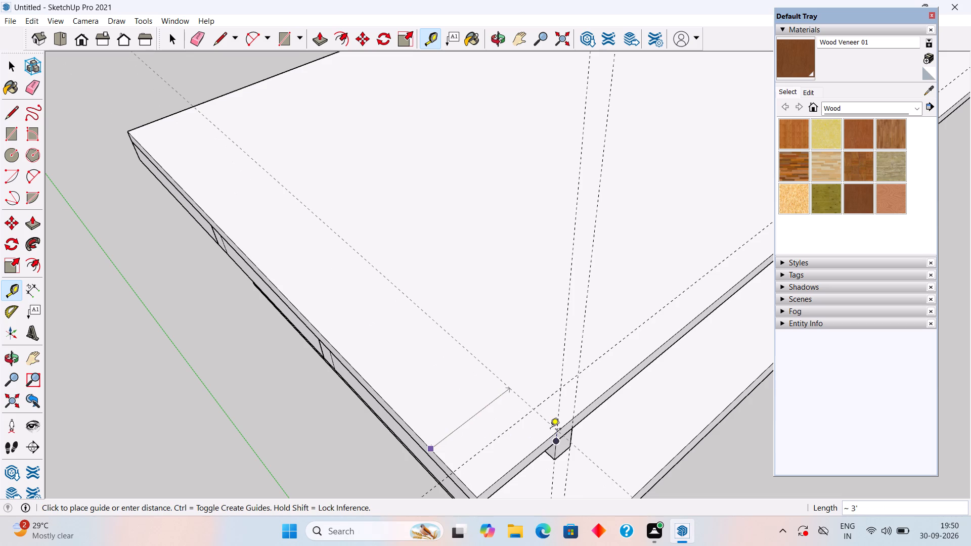
pyautogui.scroll(6, 555, 434)
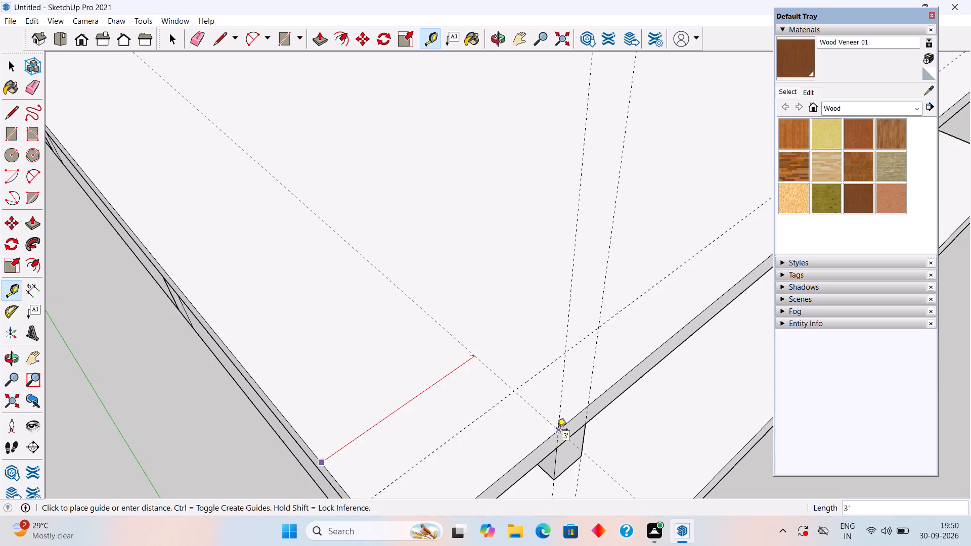
pyautogui.click(557, 430)
pyautogui.click(539, 415)
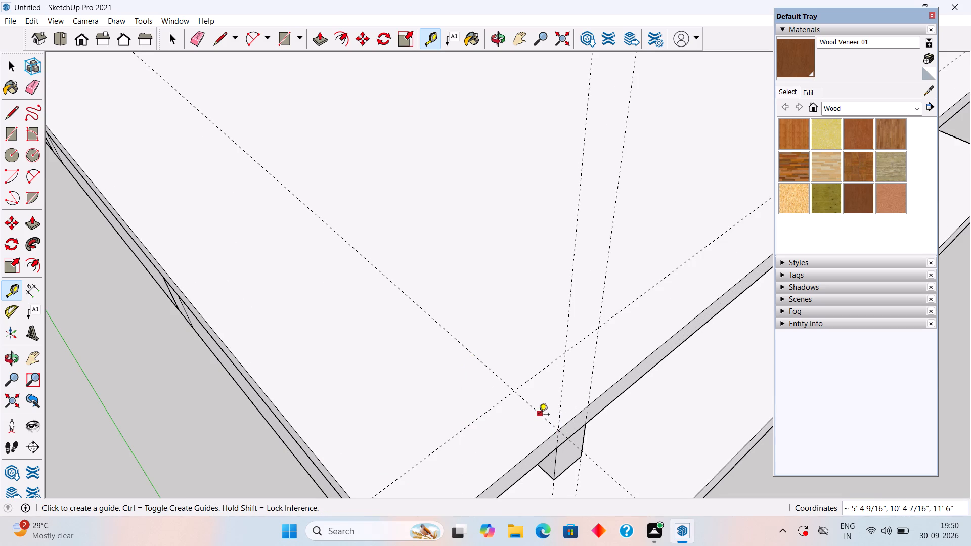
pyautogui.click(590, 408)
pyautogui.press('space')
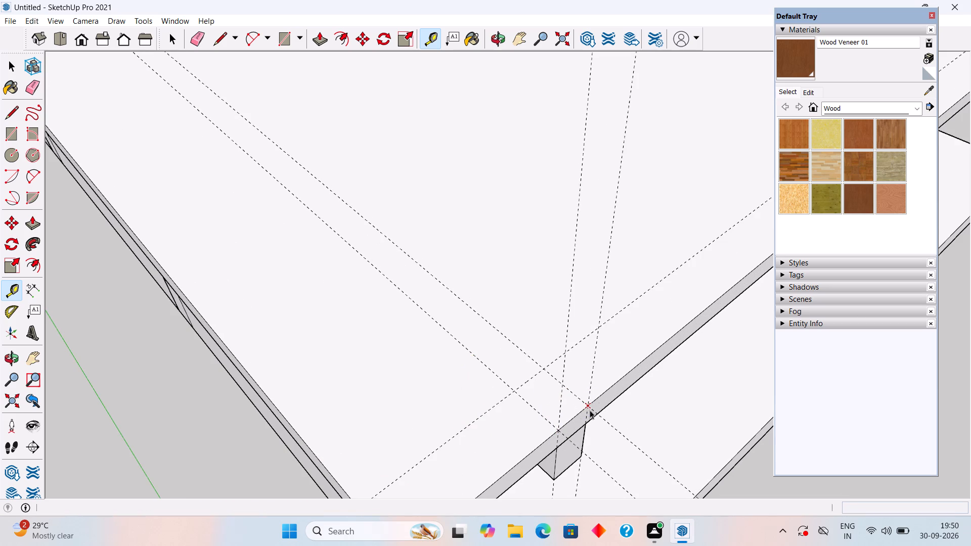
# Draw an 8" by 1' rectangle on the roof slab between the crossing guides and the front edge, above the beam.
pyautogui.press('r')
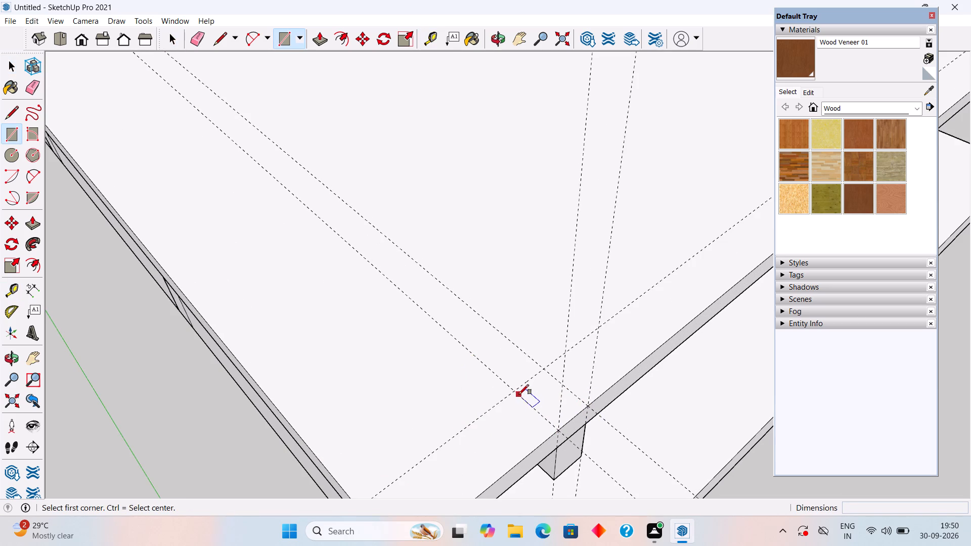
pyautogui.click(517, 392)
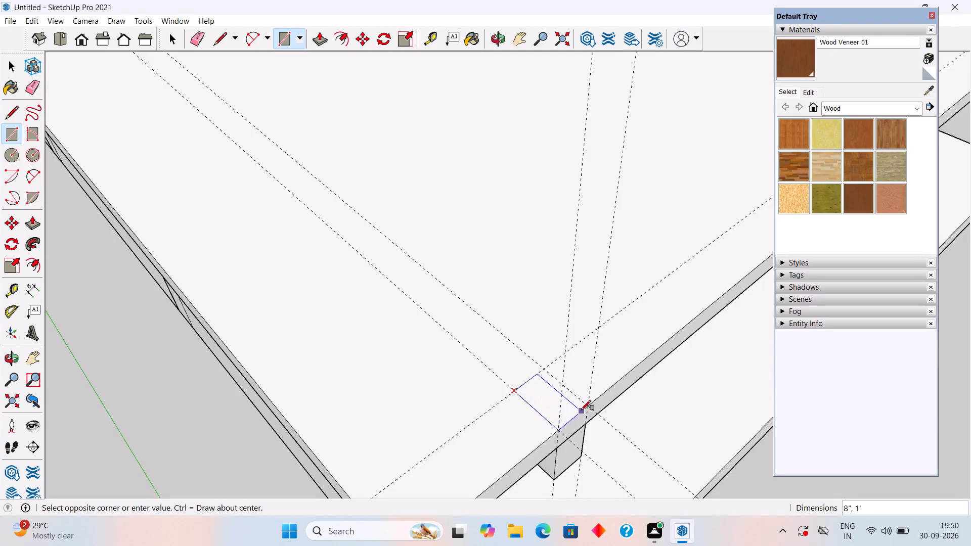
pyautogui.click(586, 408)
pyautogui.press('space')
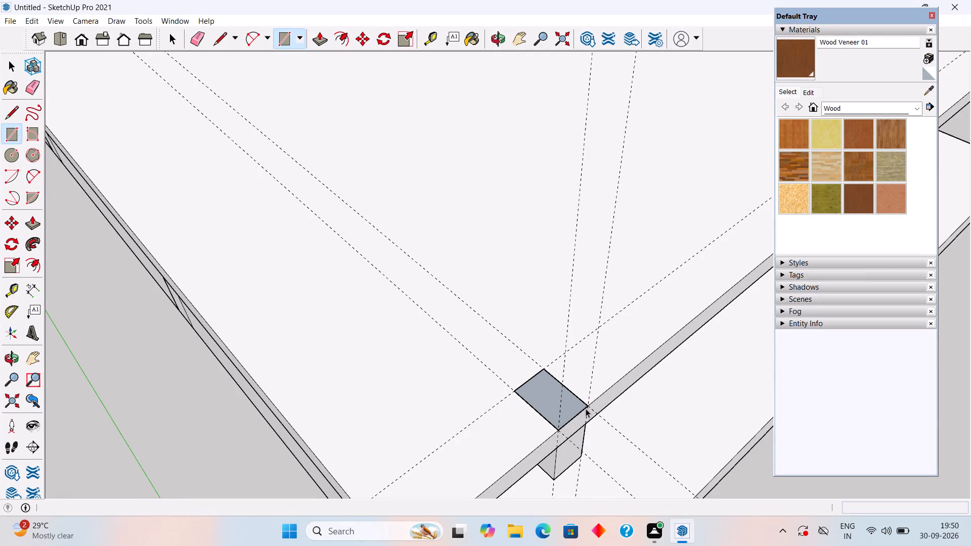
# Push/Pull the 8" by 1' rectangle on the roof slab up 9' to form a vertical post above the front beam.
pyautogui.moveTo(578, 403); pyautogui.dragTo(315, 246, button='middle')
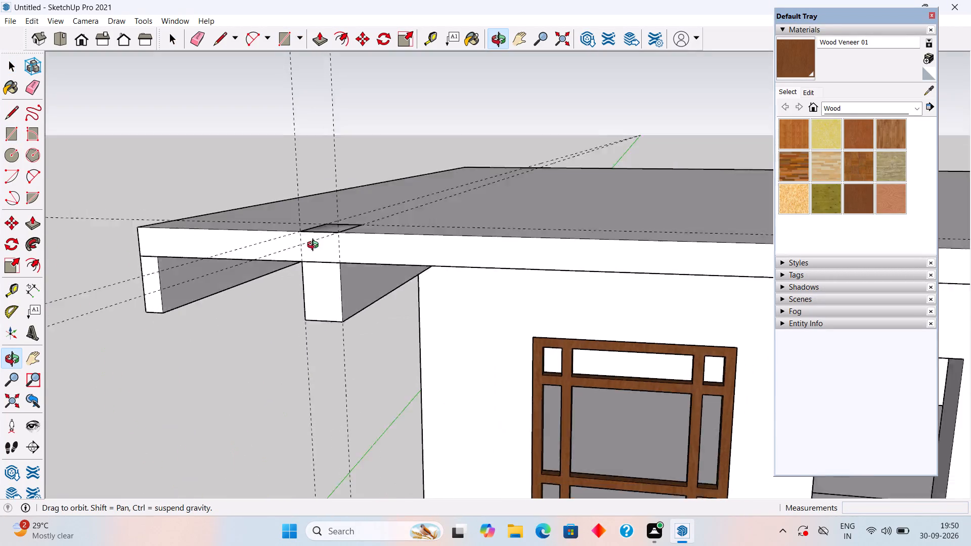
pyautogui.moveTo(315, 246); pyautogui.dragTo(330, 263, button='middle')
pyautogui.scroll(6, 357, 231)
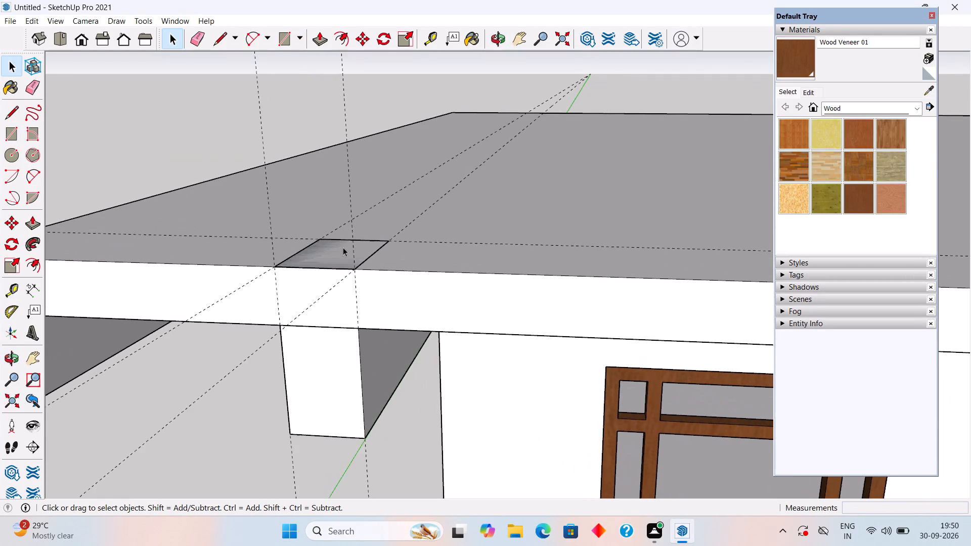
pyautogui.scroll(2, 343, 247)
pyautogui.click(337, 259)
pyautogui.press('p')
pyautogui.click(337, 259)
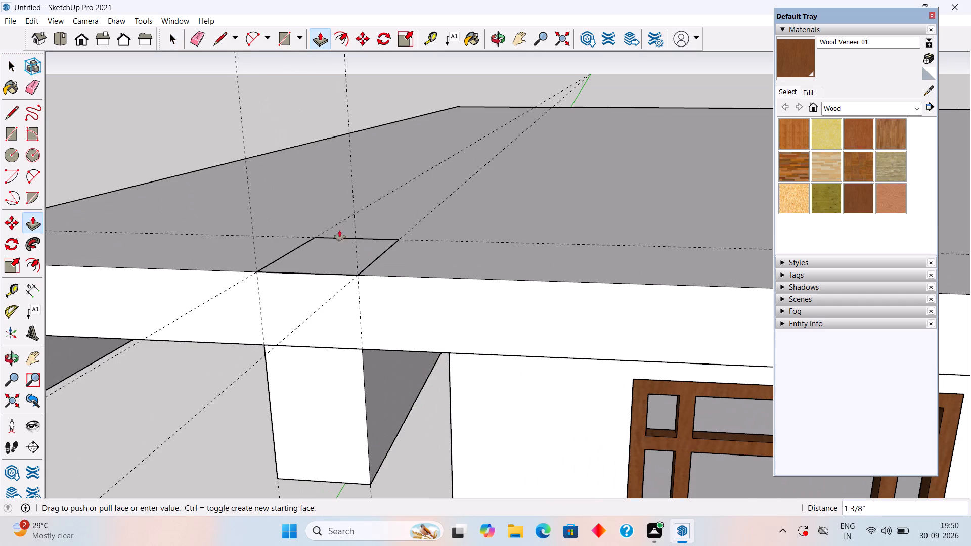
pyautogui.scroll(-20, 340, 181)
pyautogui.scroll(-8, 340, 181)
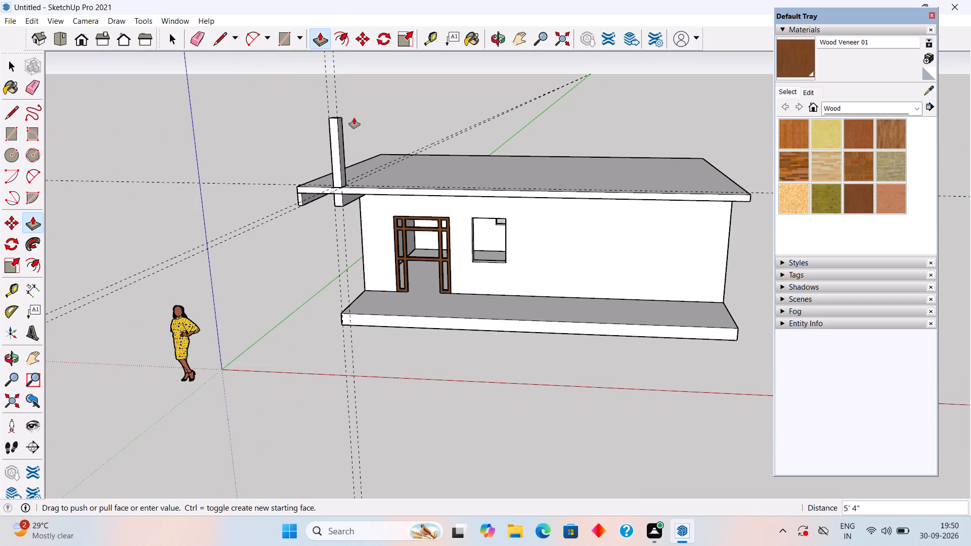
pyautogui.write("9'")
pyautogui.press('Return')
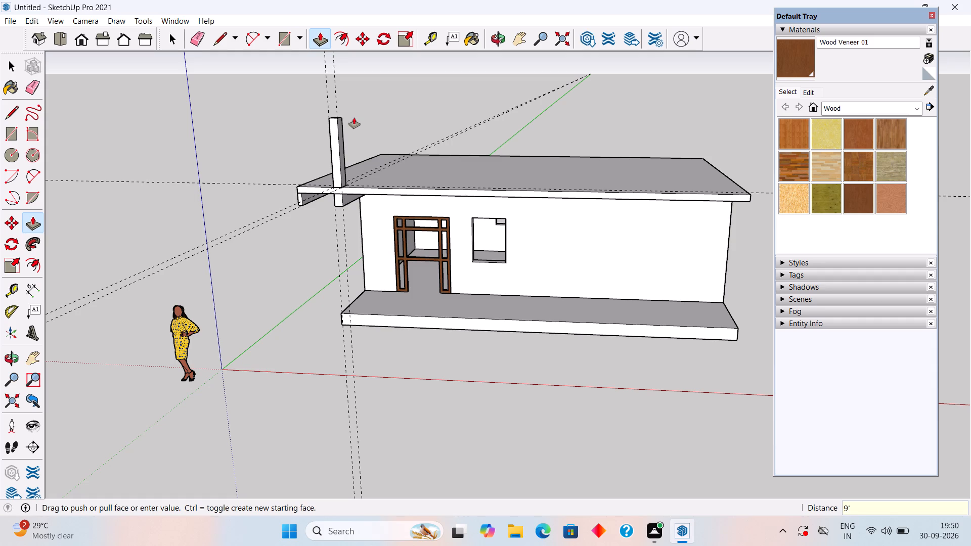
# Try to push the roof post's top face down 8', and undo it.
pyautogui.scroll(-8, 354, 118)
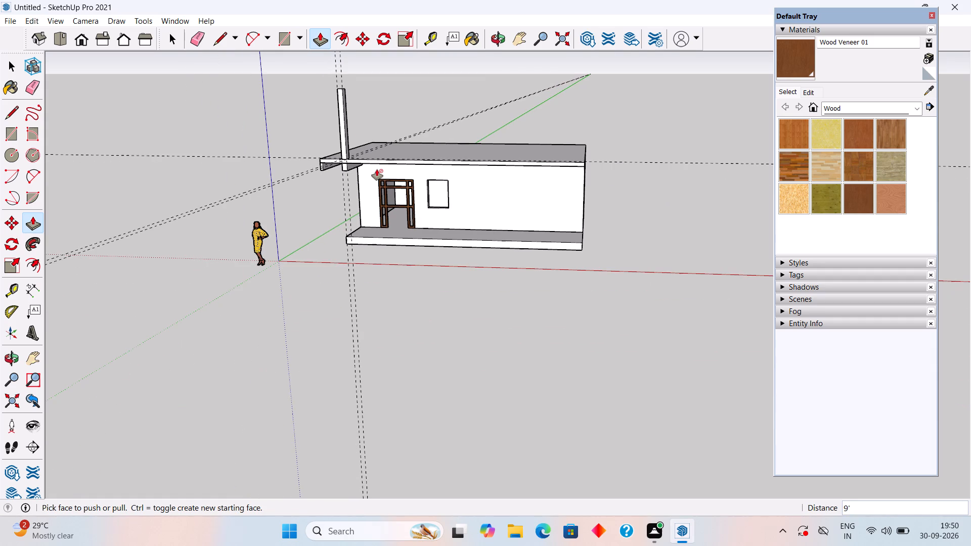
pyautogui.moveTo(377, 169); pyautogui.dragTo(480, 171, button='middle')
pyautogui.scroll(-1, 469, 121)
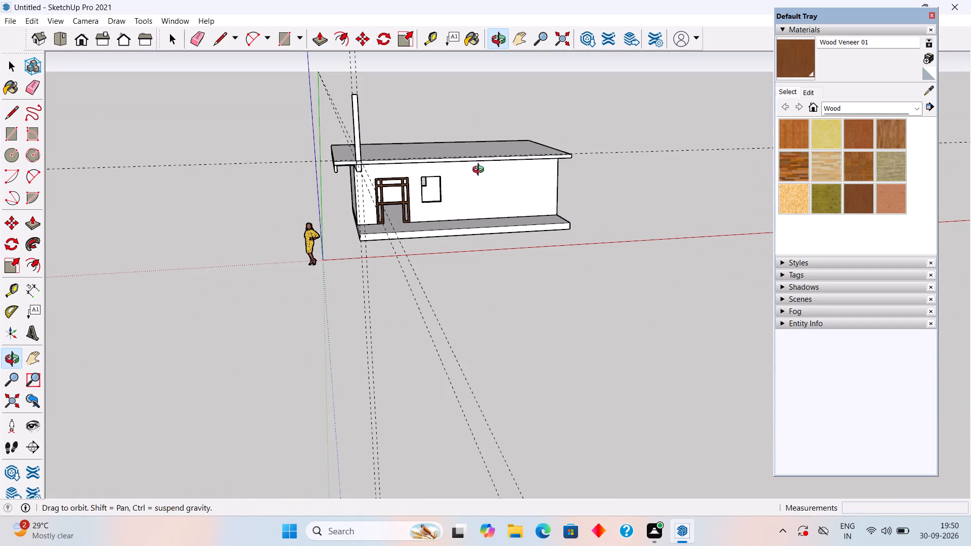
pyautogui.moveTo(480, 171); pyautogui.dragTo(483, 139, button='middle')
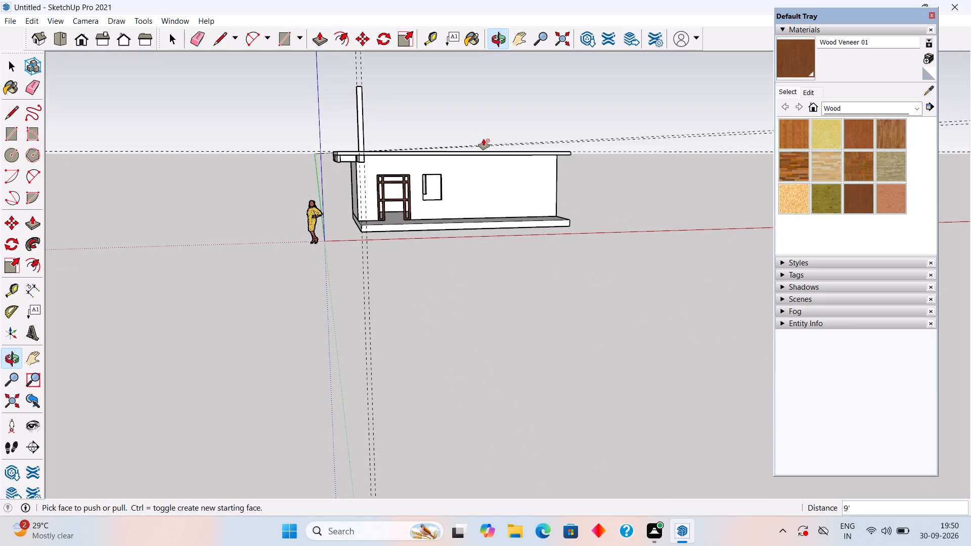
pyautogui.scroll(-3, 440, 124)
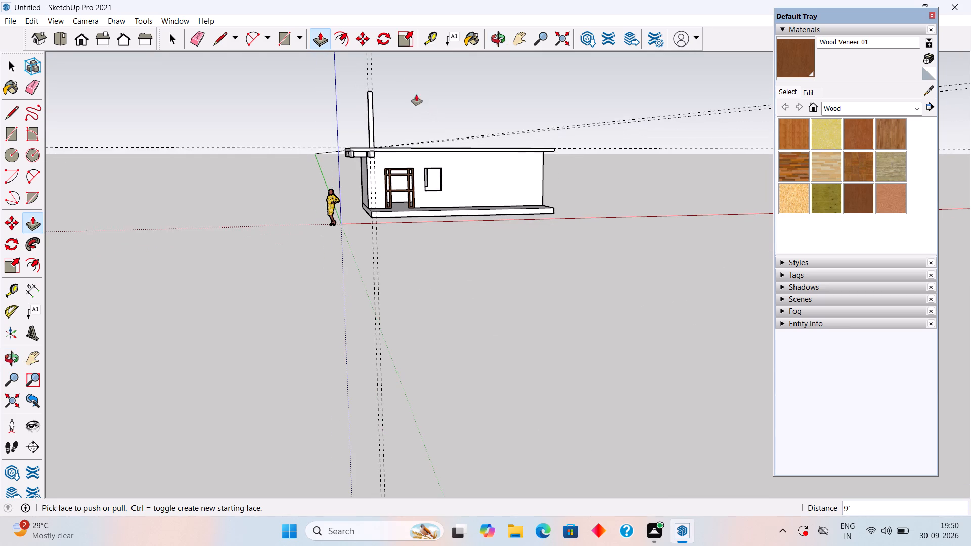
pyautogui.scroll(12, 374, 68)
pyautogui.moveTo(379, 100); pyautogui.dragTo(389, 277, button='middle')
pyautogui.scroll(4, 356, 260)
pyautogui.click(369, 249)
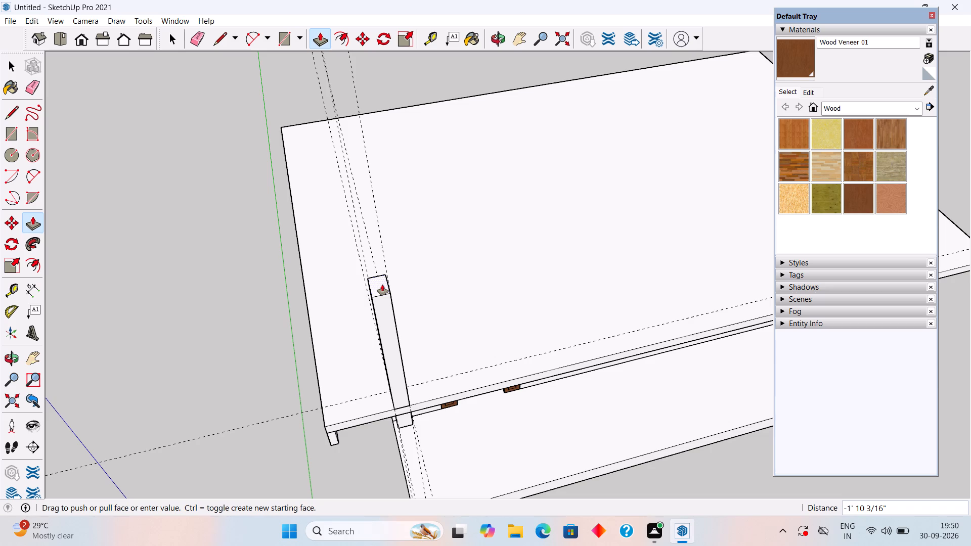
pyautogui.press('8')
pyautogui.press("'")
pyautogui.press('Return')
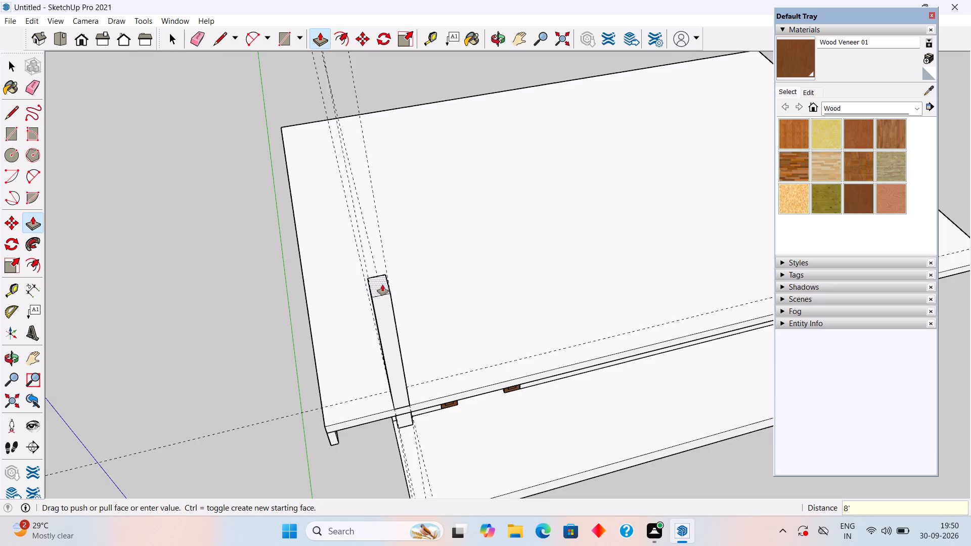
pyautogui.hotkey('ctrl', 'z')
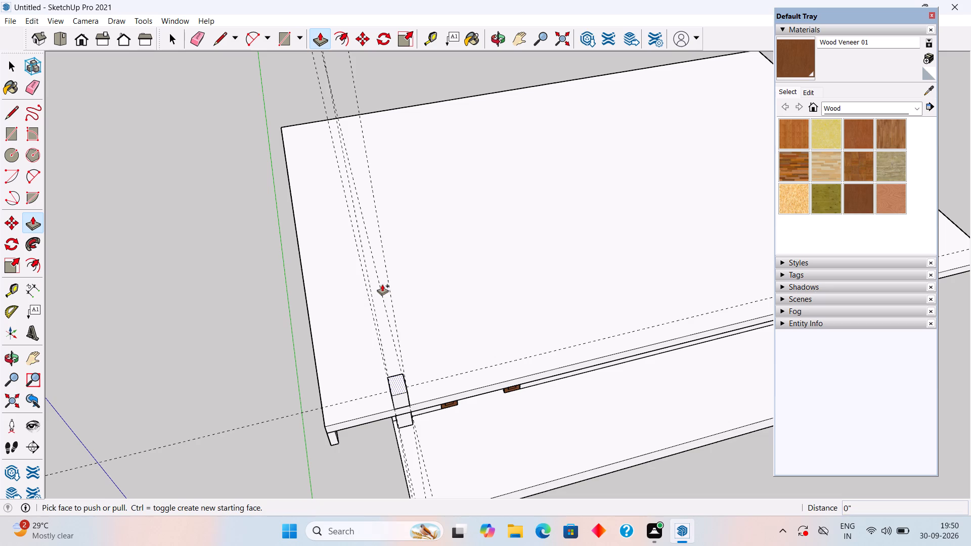
# Push the top face of the roof post down 8'.
pyautogui.click(372, 243)
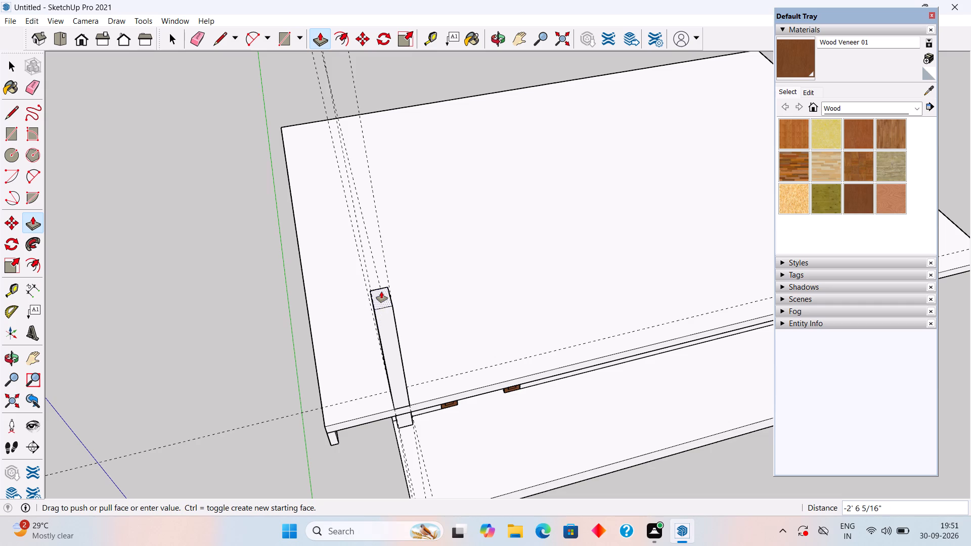
pyautogui.write("8'")
pyautogui.press('Return')
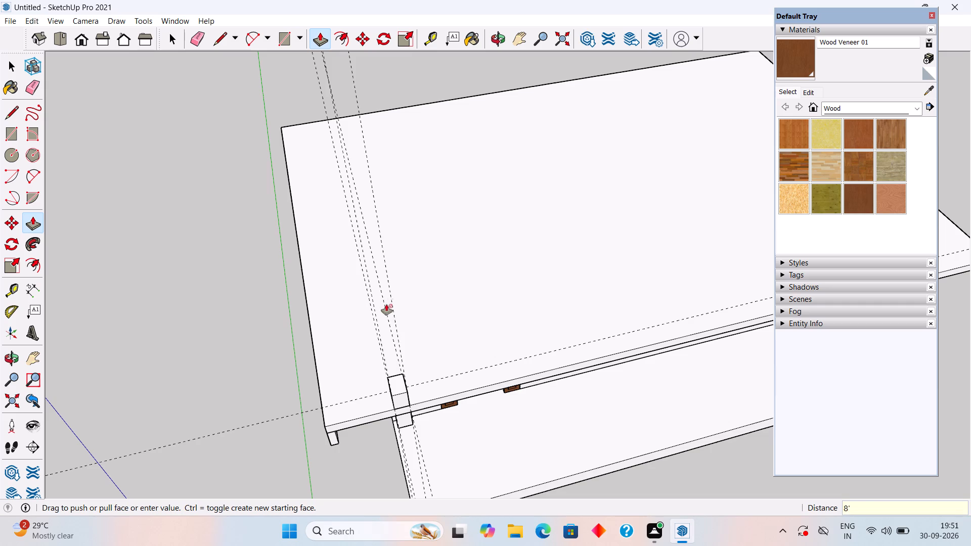
# Pull the shortened roof post's top face up 7'.
pyautogui.moveTo(373, 367); pyautogui.dragTo(372, 198, button='middle')
pyautogui.scroll(6, 384, 211)
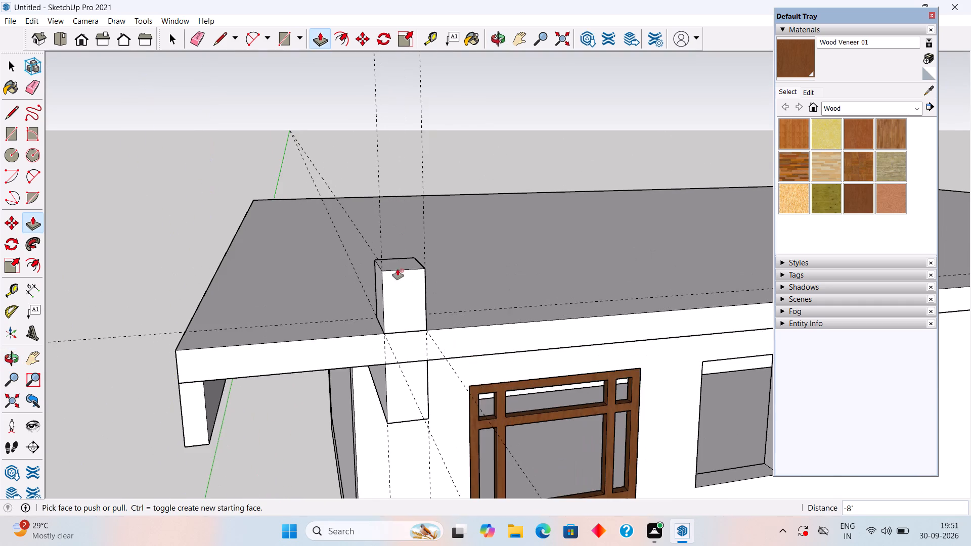
pyautogui.click(406, 270)
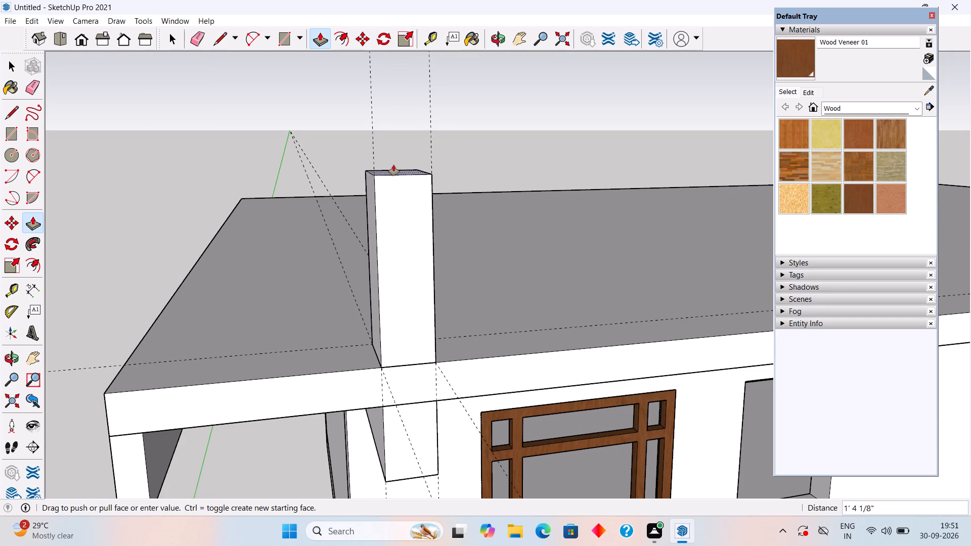
pyautogui.press('space')
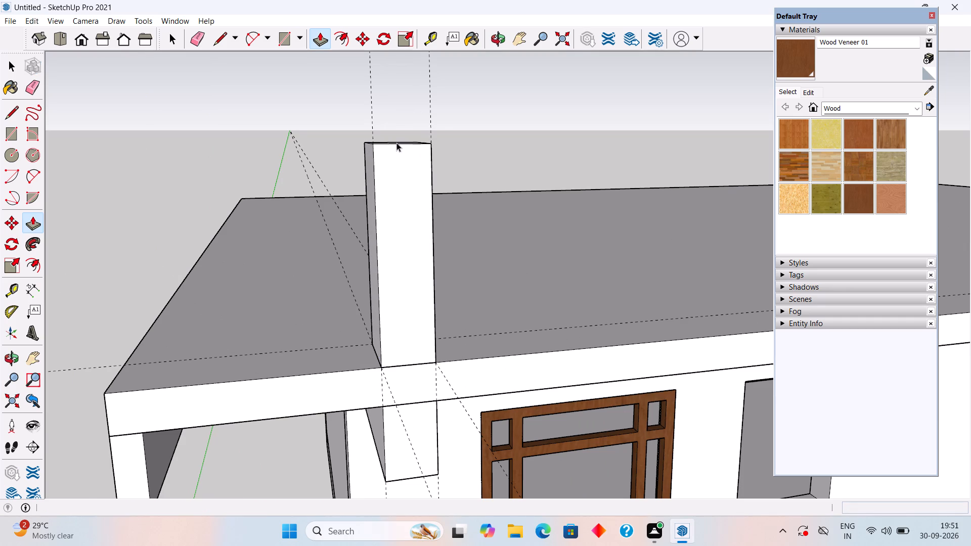
pyautogui.moveTo(396, 319); pyautogui.dragTo(564, 360, button='middle')
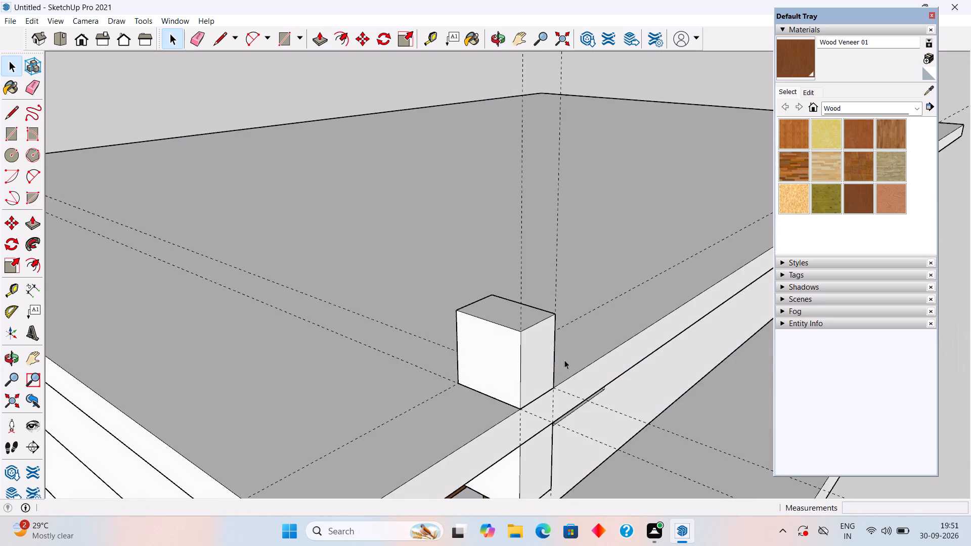
pyautogui.scroll(5, 449, 371)
pyautogui.moveTo(521, 349); pyautogui.dragTo(638, 371, button='middle')
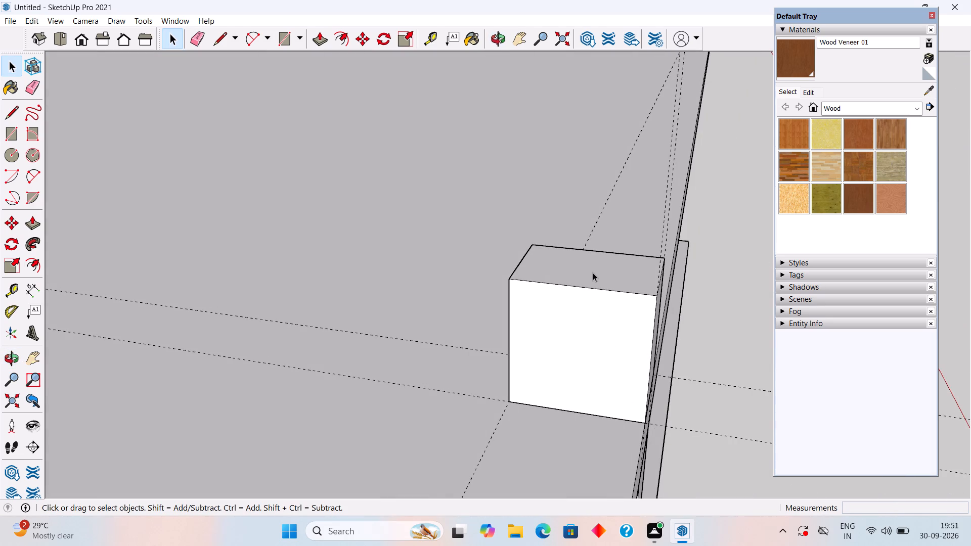
pyautogui.press('p')
pyautogui.click(601, 271)
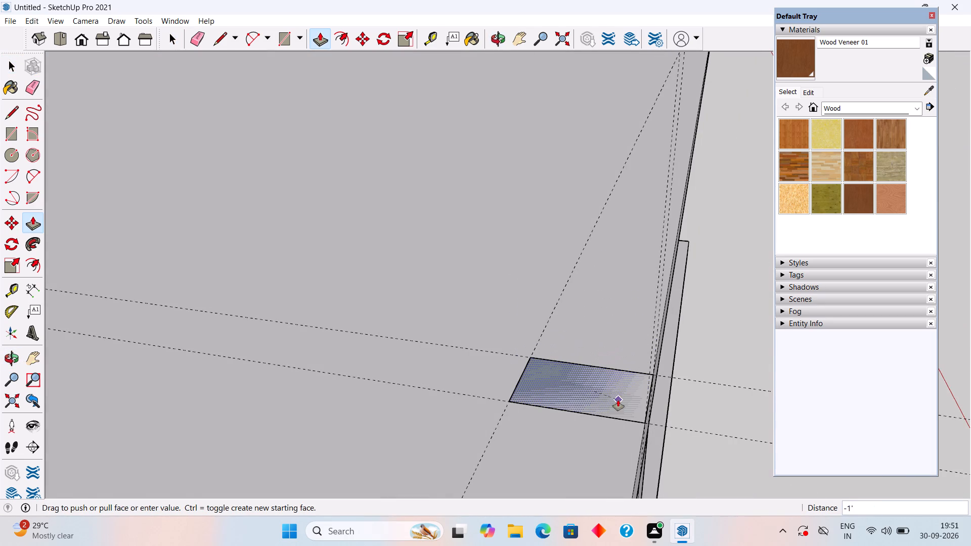
pyautogui.scroll(-7, 549, 198)
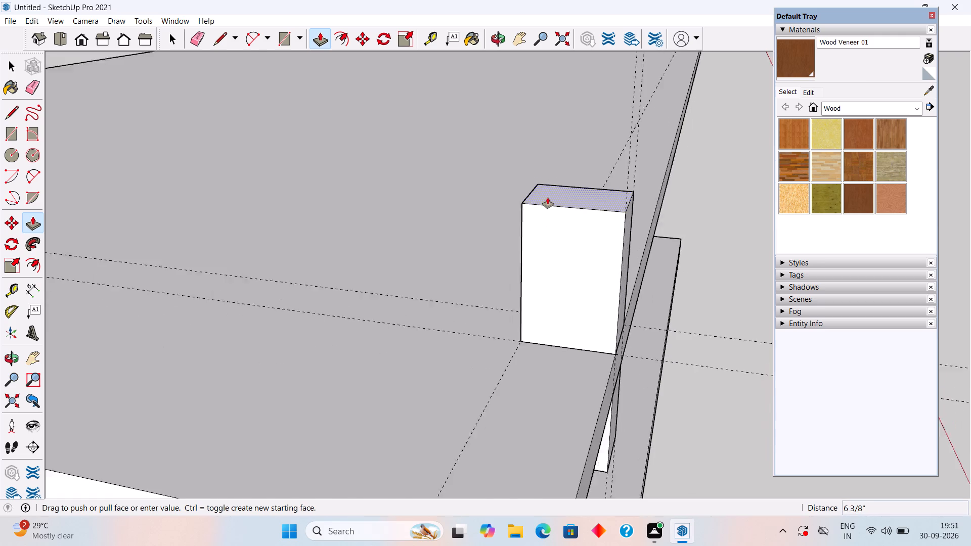
pyautogui.scroll(-2, 548, 198)
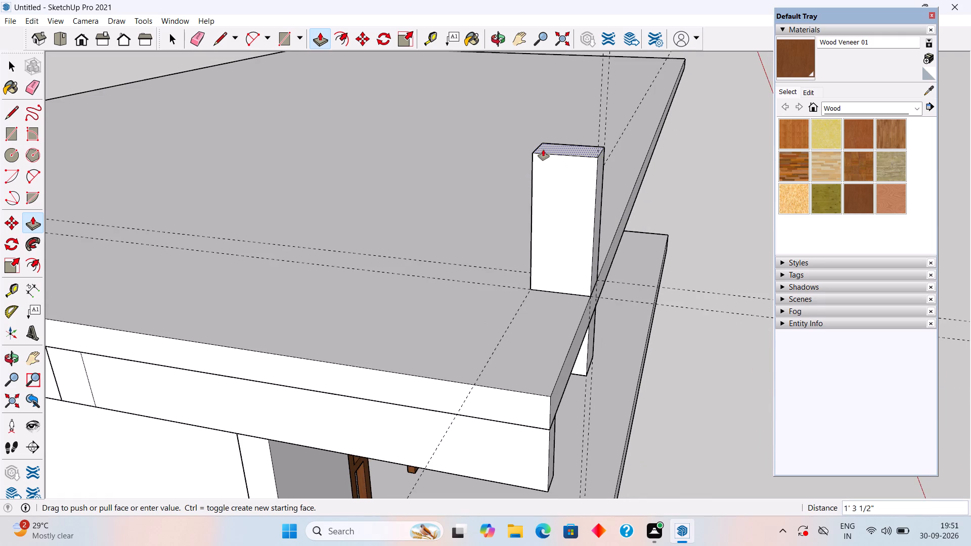
pyautogui.press('7')
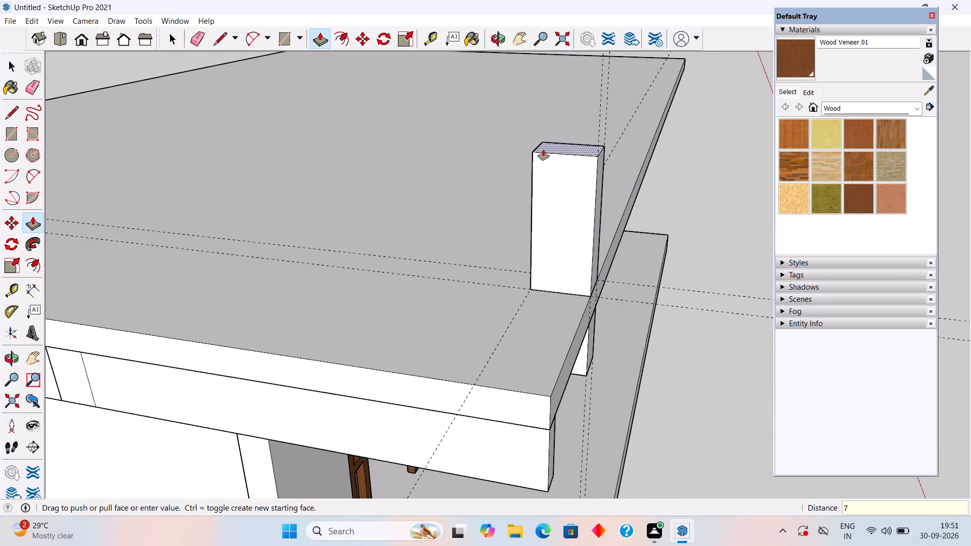
pyautogui.press("'")
pyautogui.press('Return')
pyautogui.press('space')
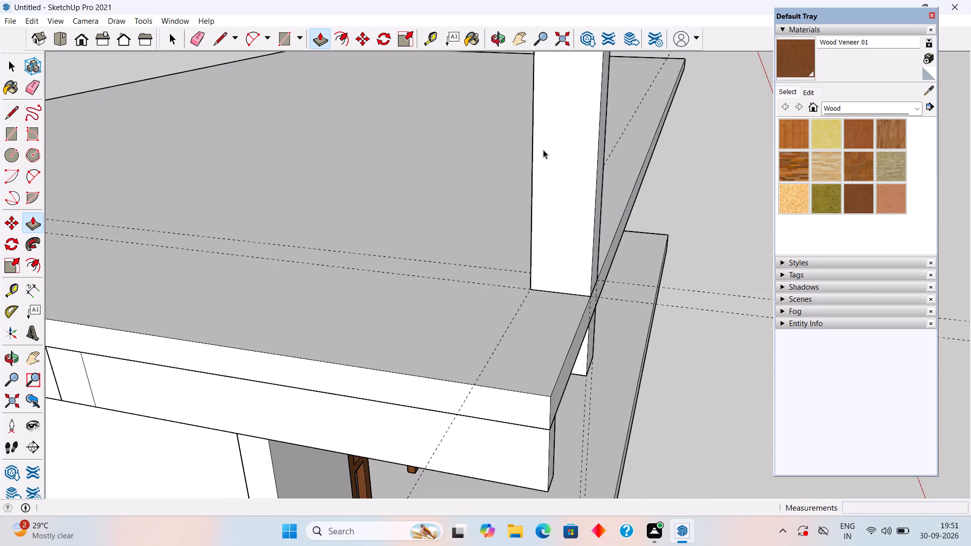
# Select the whole roof post, make it a group and deselect it.
pyautogui.tripleClick(543, 150)
pyautogui.rightClick(543, 150)
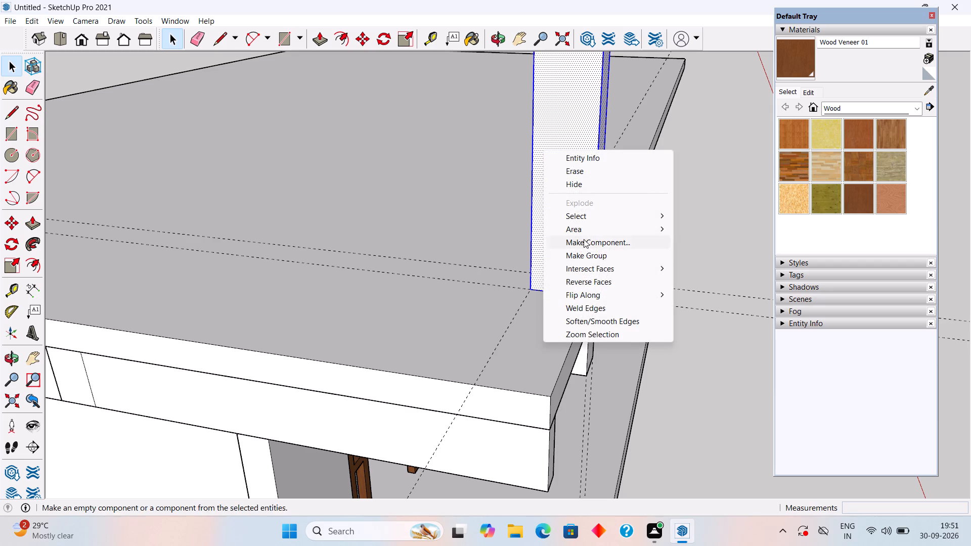
pyautogui.click(586, 255)
pyautogui.scroll(-10, 586, 255)
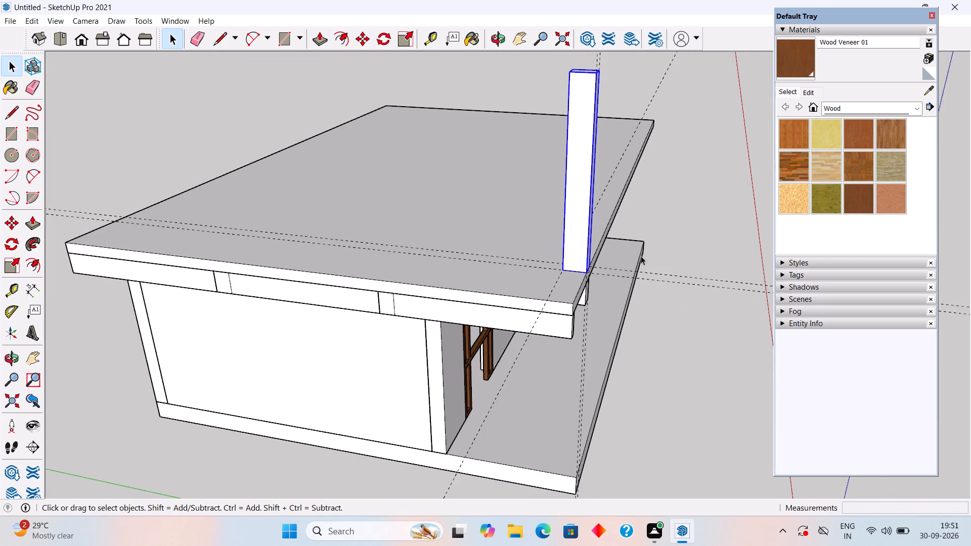
pyautogui.click(654, 236)
# Measure the depth of the plinth's projection from its front edge to the corner of the front wall.
pyautogui.moveTo(528, 219); pyautogui.dragTo(663, 237, button='middle')
pyautogui.scroll(-4, 663, 237)
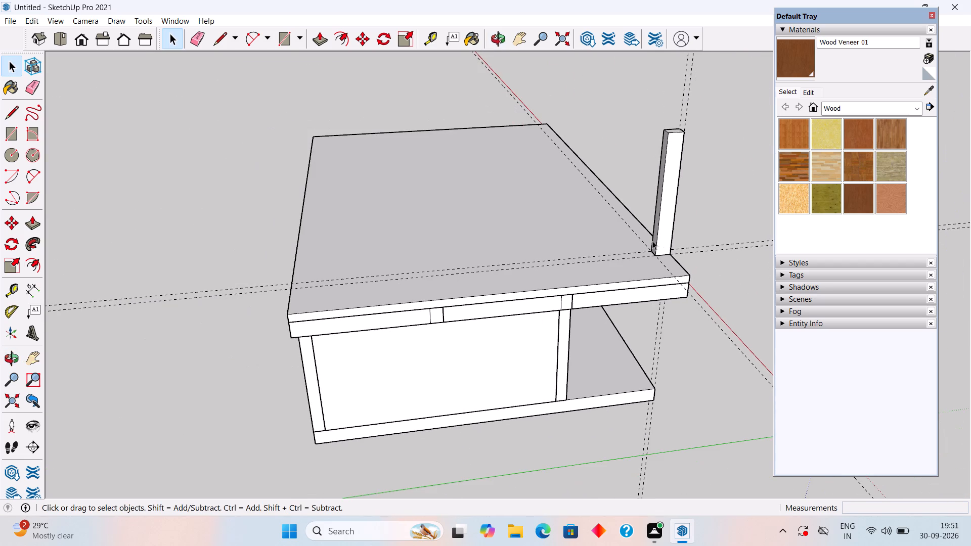
pyautogui.scroll(3, 633, 239)
pyautogui.scroll(2, 534, 320)
pyautogui.moveTo(534, 318); pyautogui.dragTo(438, 280, button='middle')
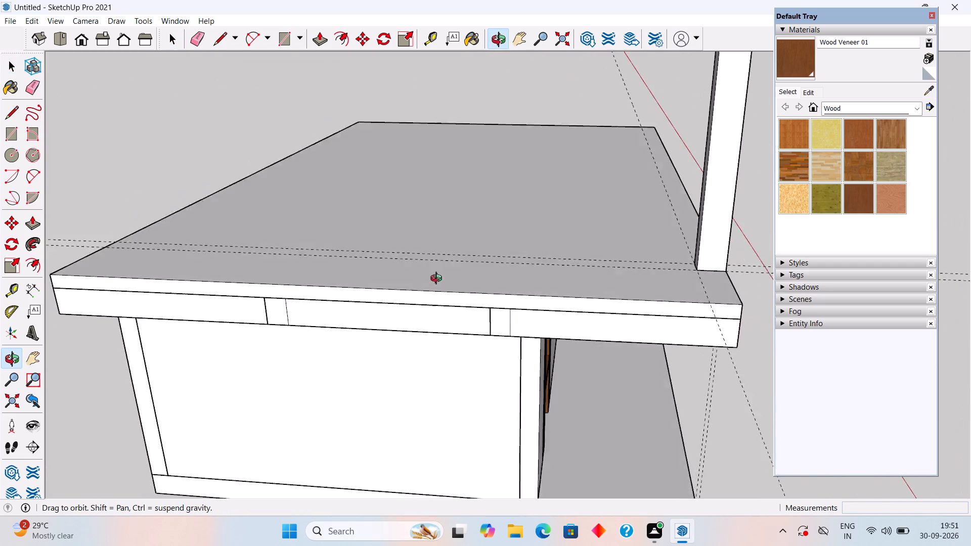
pyautogui.moveTo(438, 280); pyautogui.dragTo(556, 262, button='middle')
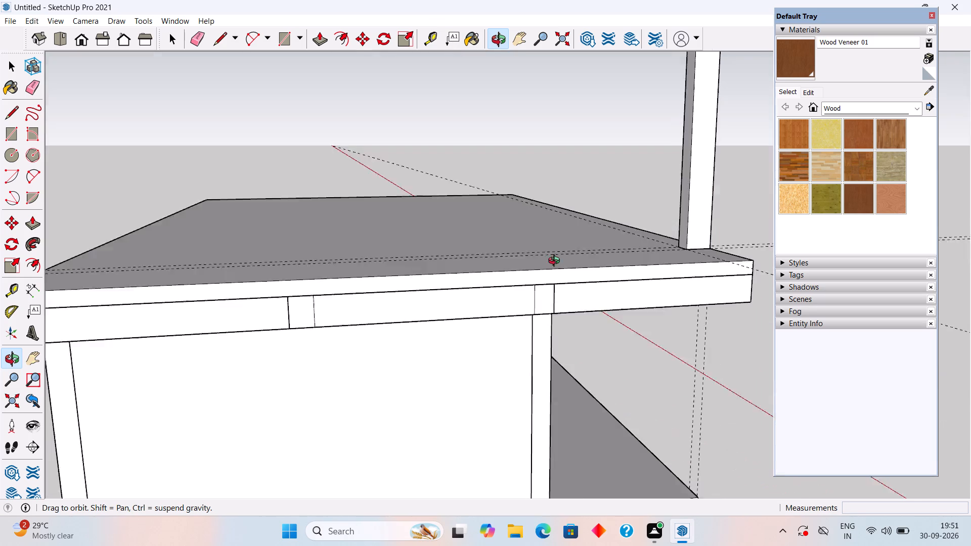
pyautogui.moveTo(556, 262); pyautogui.dragTo(414, 302, button='middle')
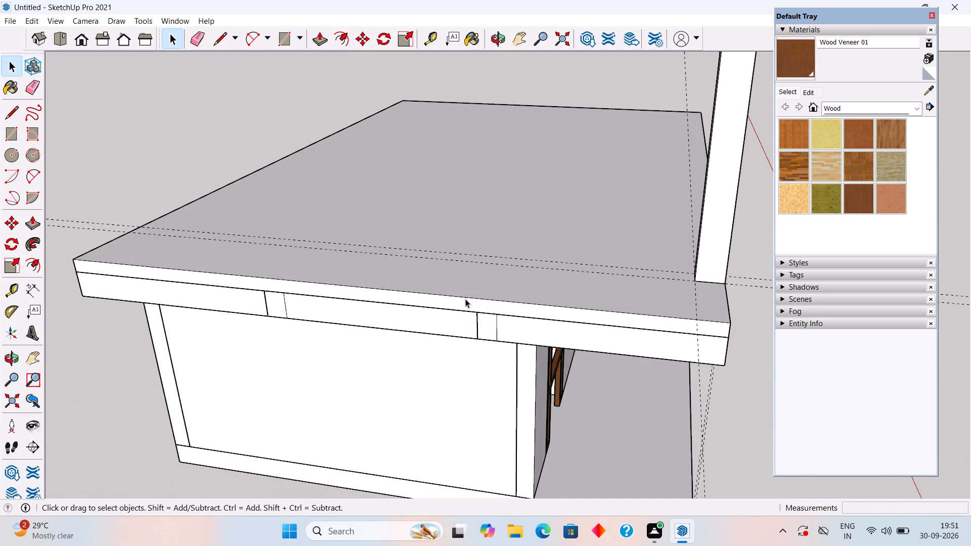
pyautogui.moveTo(548, 345); pyautogui.dragTo(525, 259, button='middle')
pyautogui.scroll(-6, 525, 259)
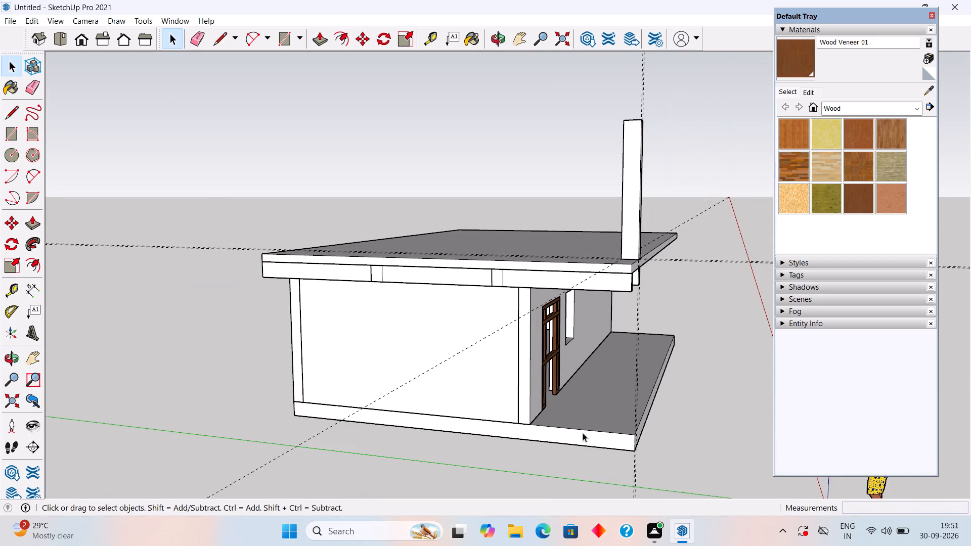
pyautogui.moveTo(585, 466); pyautogui.dragTo(680, 461, button='middle')
pyautogui.scroll(7, 626, 365)
pyautogui.scroll(-4, 621, 368)
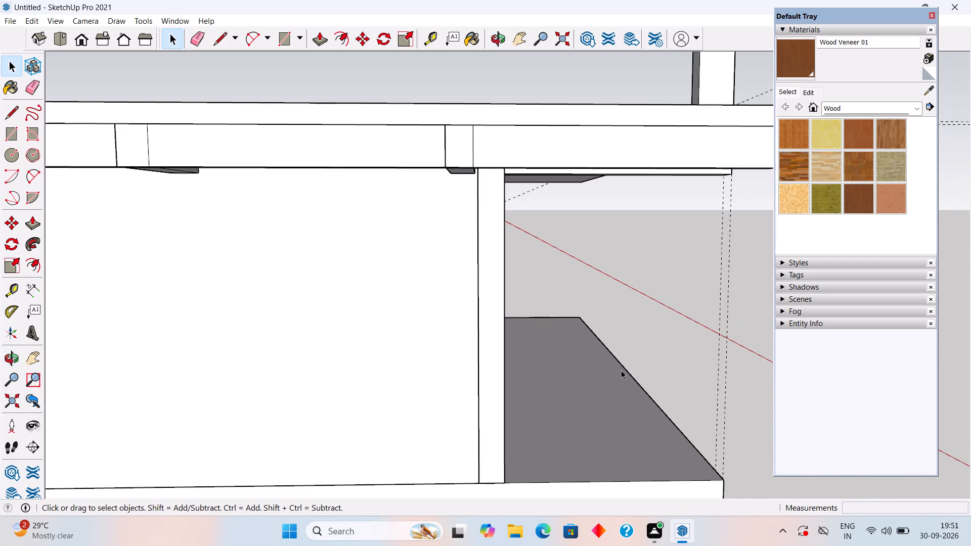
pyautogui.press('t')
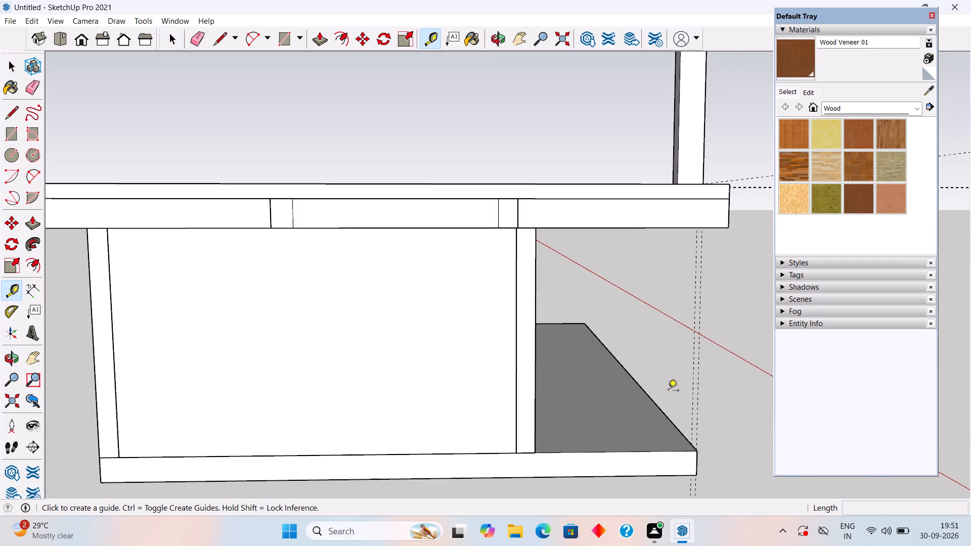
pyautogui.click(653, 400)
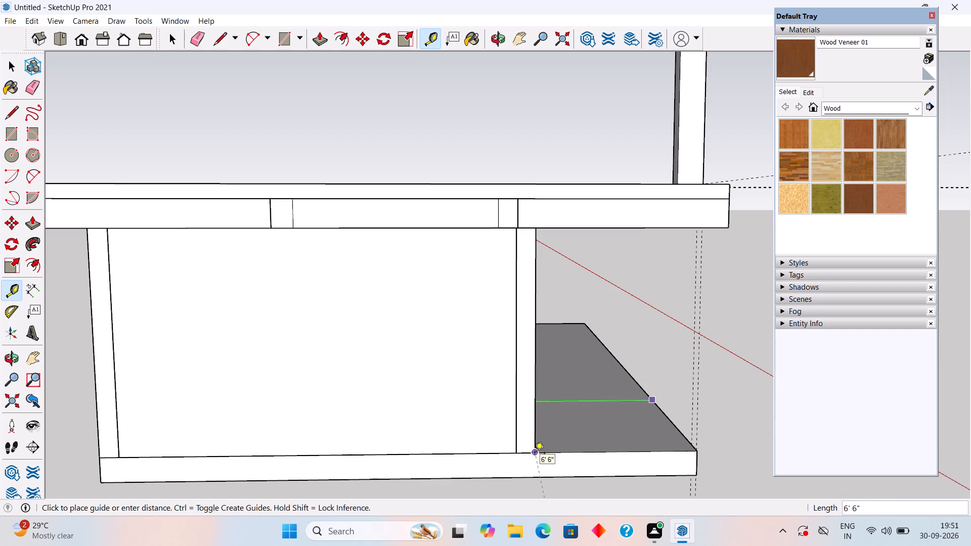
pyautogui.press('space')
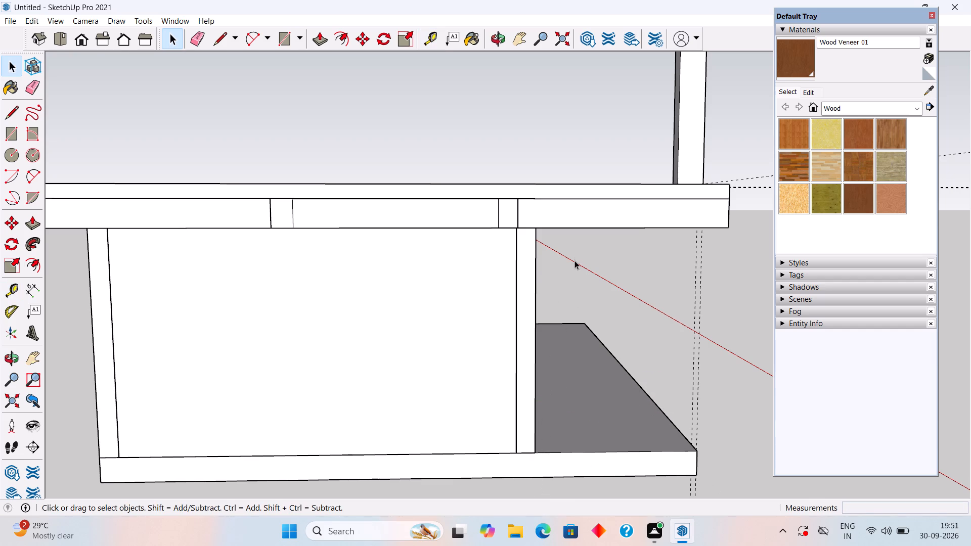
# Place a guide parallel to the roof's lengthwise guide, about 6' 4" away, at the side edge of the projecting beam end.
pyautogui.scroll(-7, 575, 253)
pyautogui.scroll(4, 569, 170)
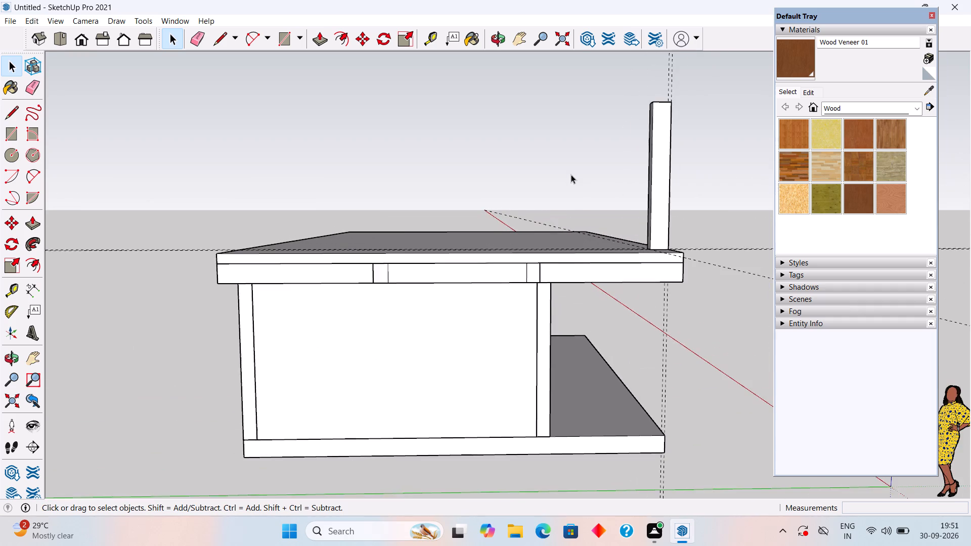
pyautogui.scroll(4, 581, 188)
pyautogui.moveTo(578, 204); pyautogui.dragTo(573, 261, button='middle')
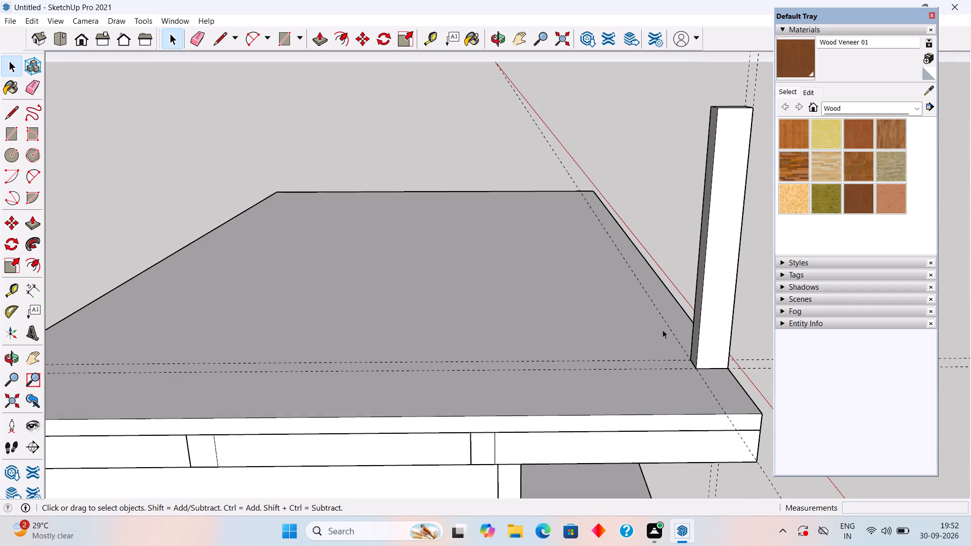
pyautogui.press('t')
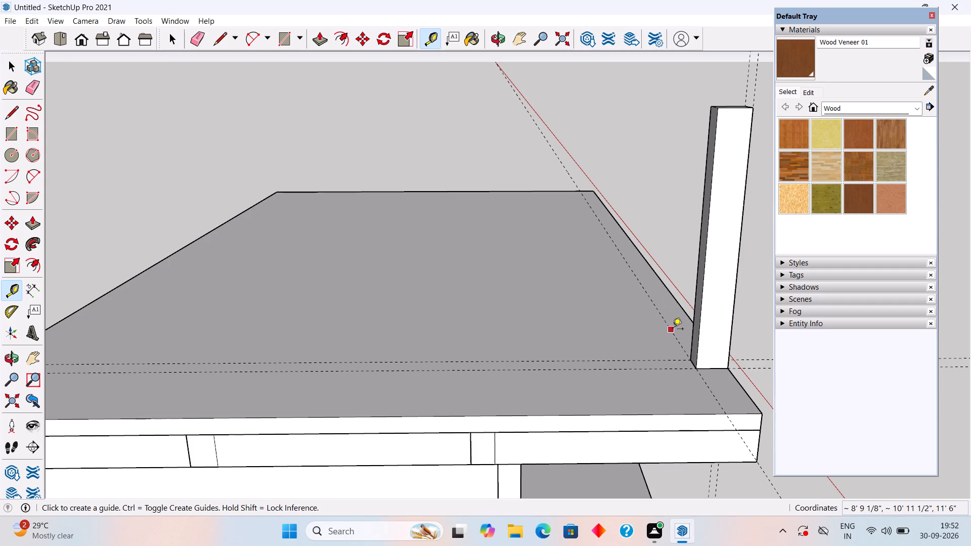
pyautogui.click(673, 330)
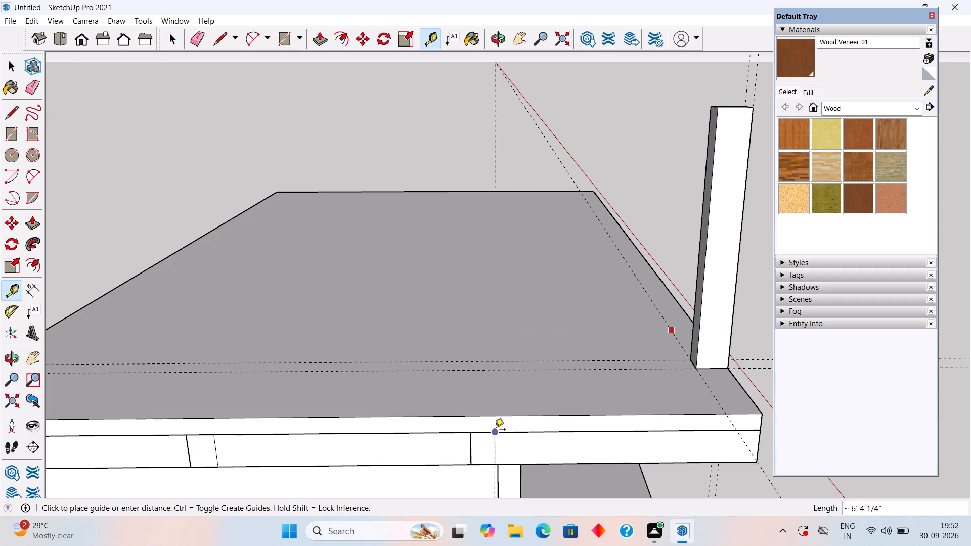
pyautogui.click(495, 430)
# Move the new guide at the projecting beam up 6" along the blue axis onto the roof slab's top surface.
pyautogui.moveTo(506, 290); pyautogui.dragTo(555, 282, button='middle')
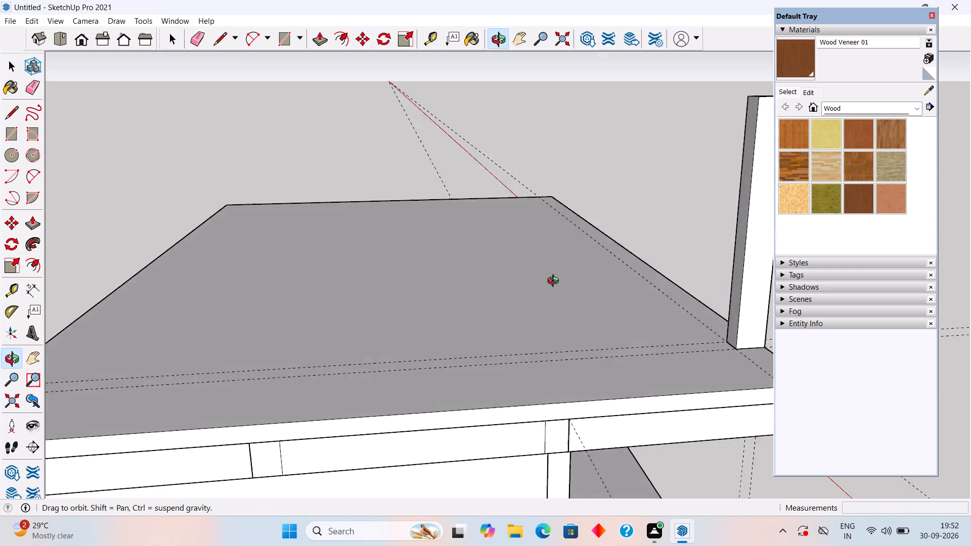
pyautogui.moveTo(555, 282); pyautogui.dragTo(594, 288, button='middle')
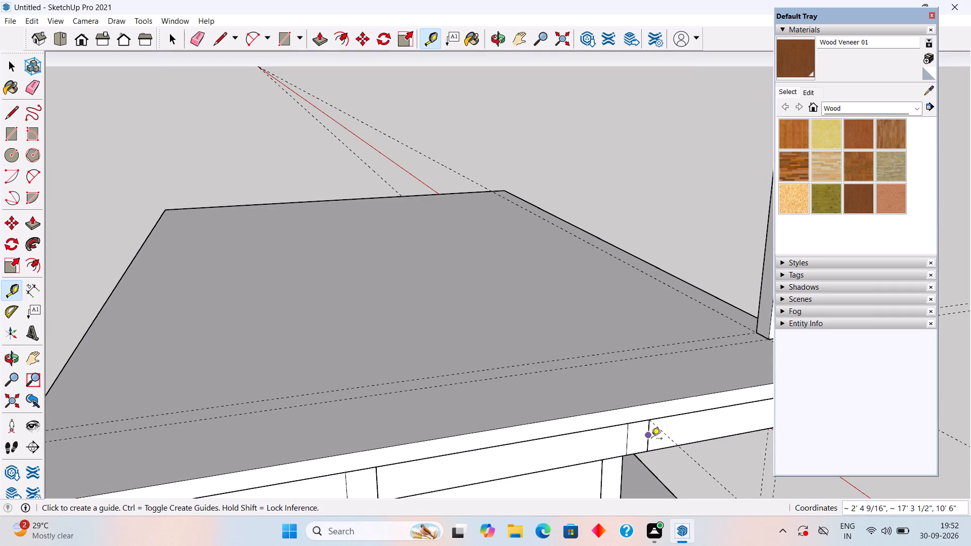
pyautogui.press('space')
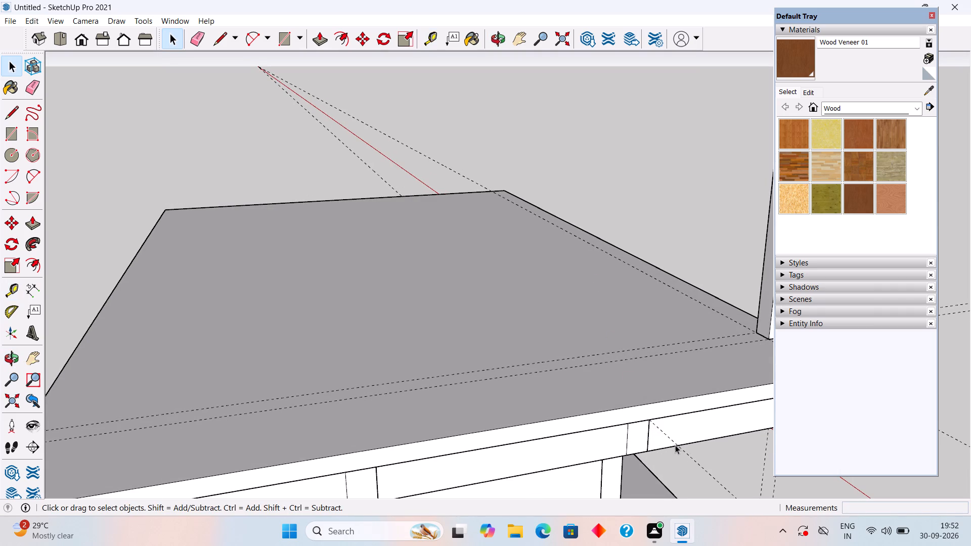
pyautogui.click(688, 454)
pyautogui.press('m')
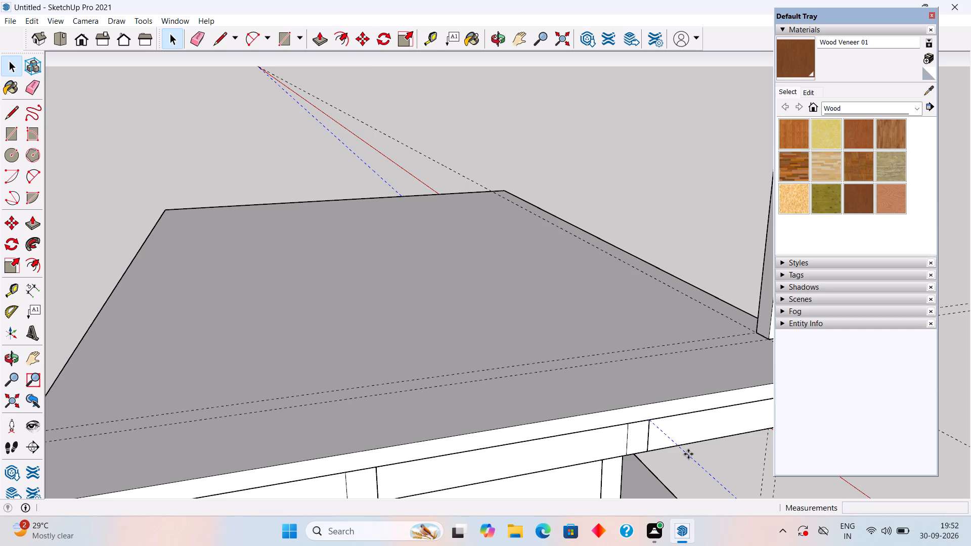
pyautogui.click(688, 454)
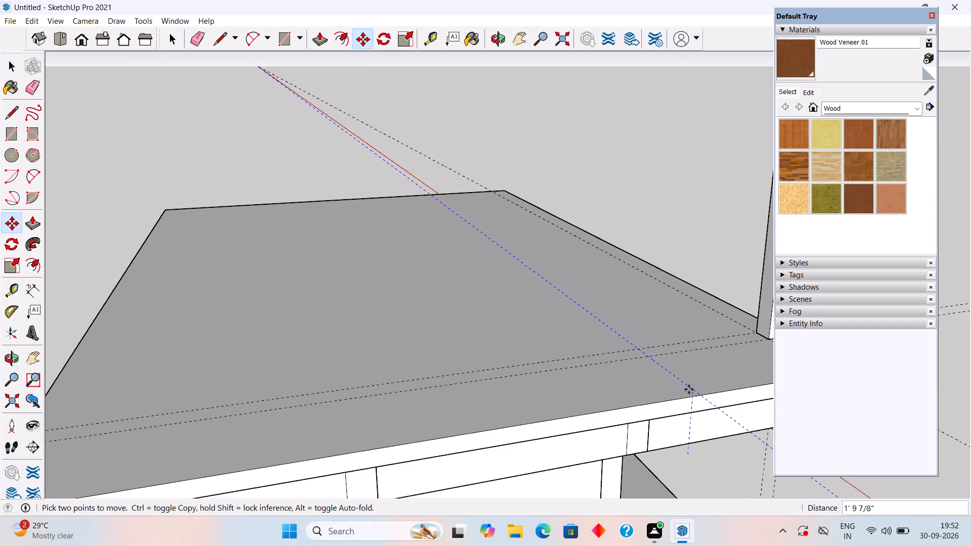
pyautogui.press('6')
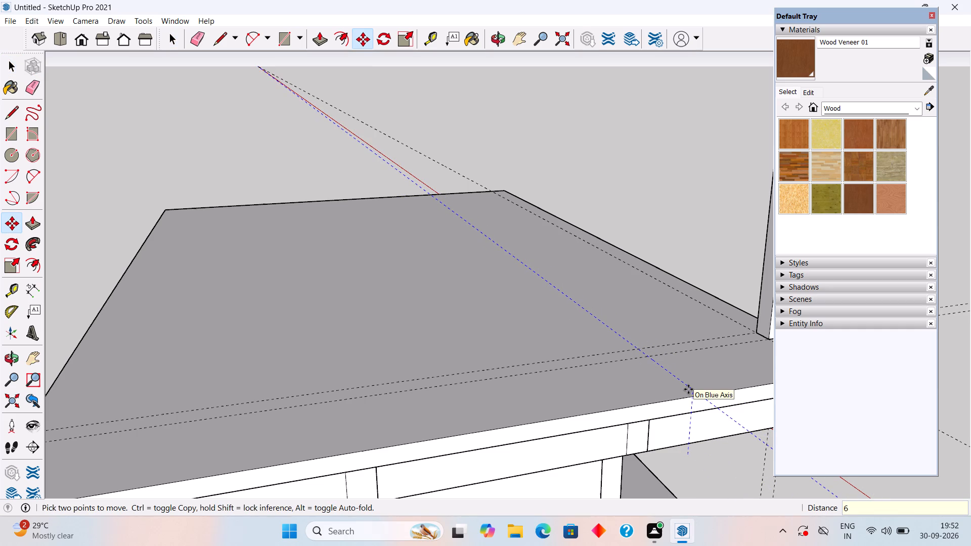
pyautogui.hotkey('shift', '"')
pyautogui.press('Return')
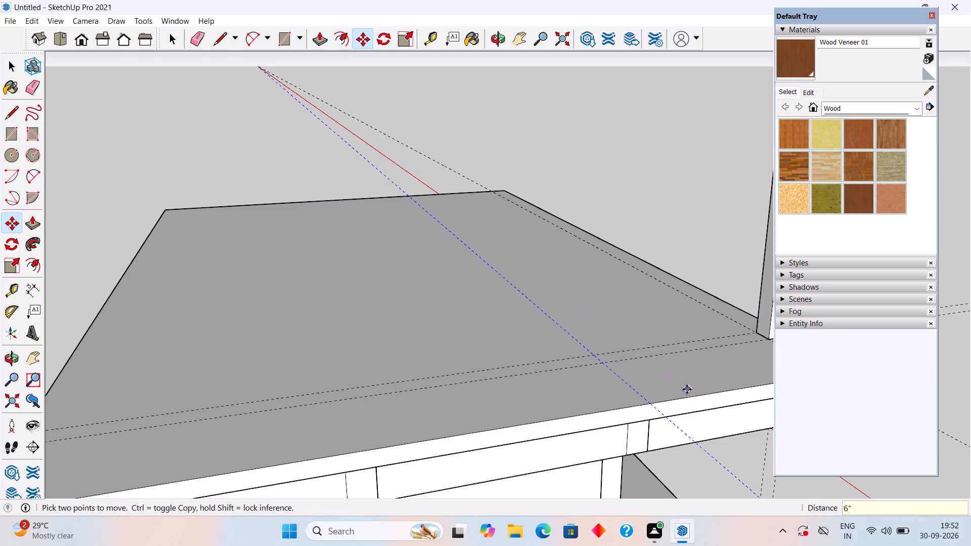
pyautogui.press('space')
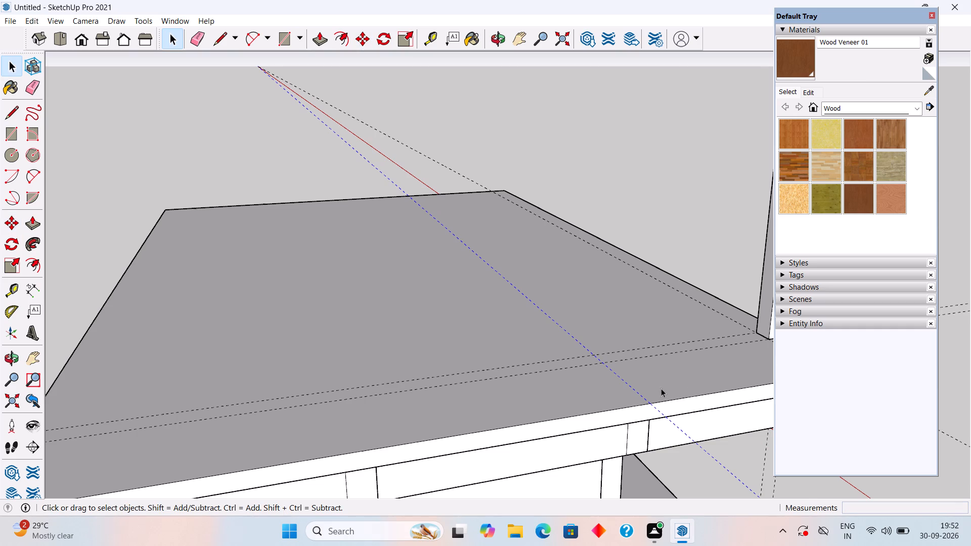
# Add a parallel guide 8" from the raised guide, in line with the other side of the projecting beam.
pyautogui.press('t')
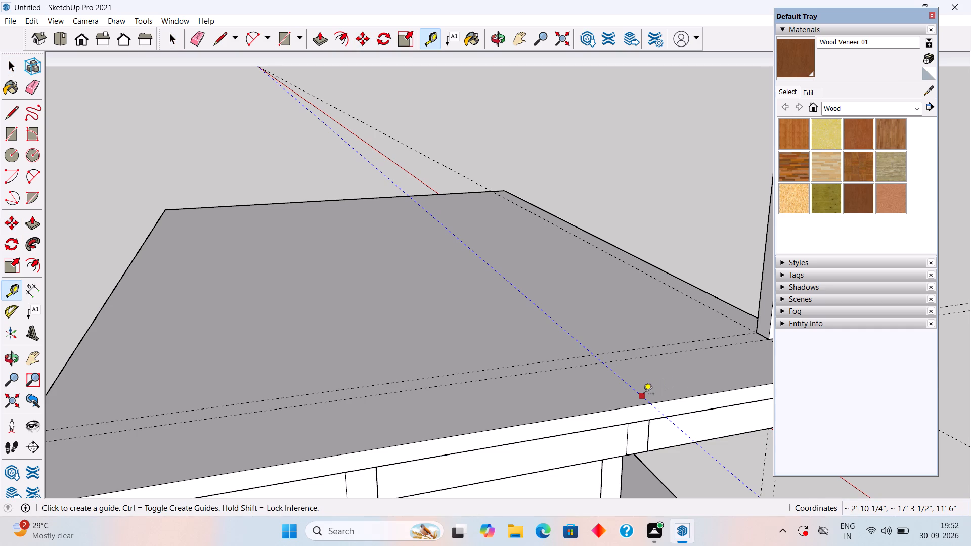
pyautogui.click(643, 395)
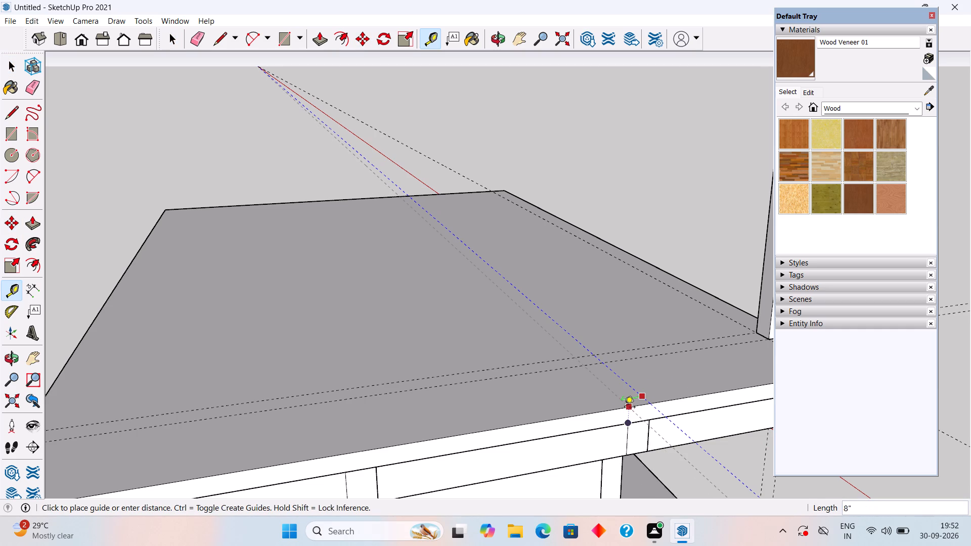
pyautogui.click(625, 408)
pyautogui.press('space')
pyautogui.click(645, 143)
# Draw an 8" x 8" rectangle on the roof slab where the two new guides cross the existing pair.
pyautogui.scroll(6, 576, 362)
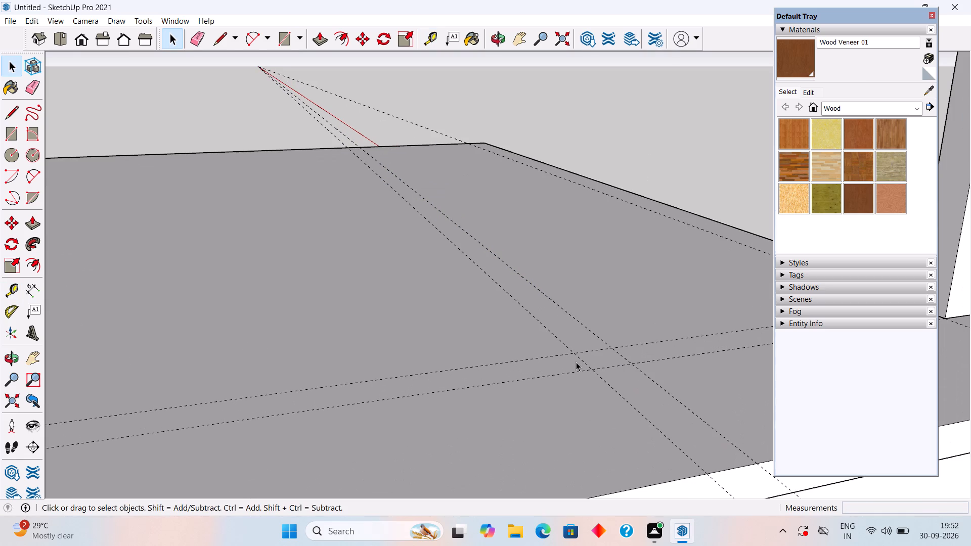
pyautogui.scroll(1, 576, 362)
pyautogui.press('r')
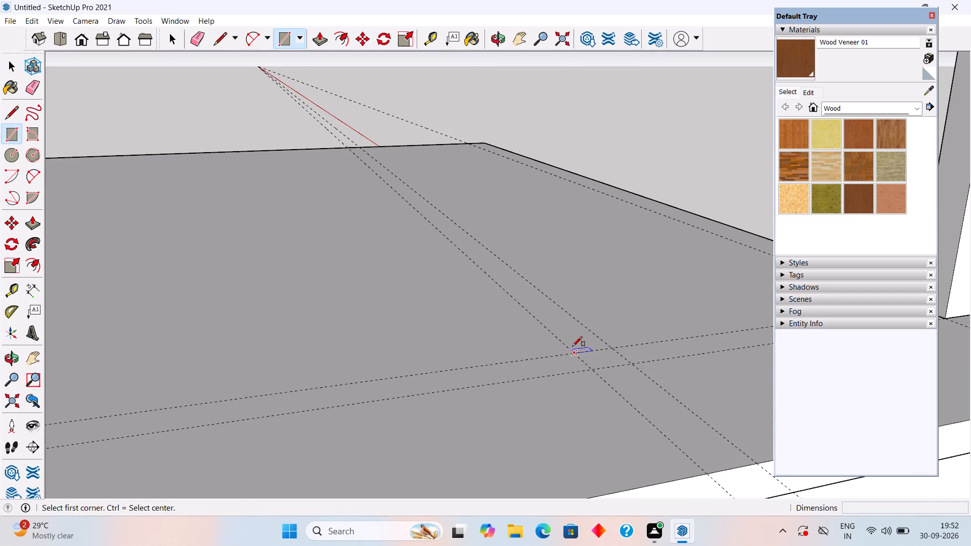
pyautogui.click(579, 353)
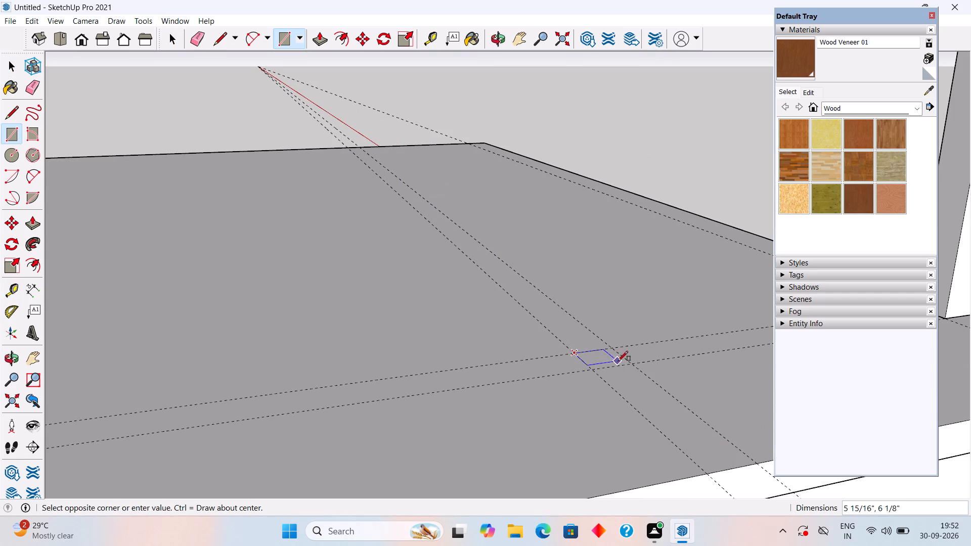
pyautogui.click(633, 363)
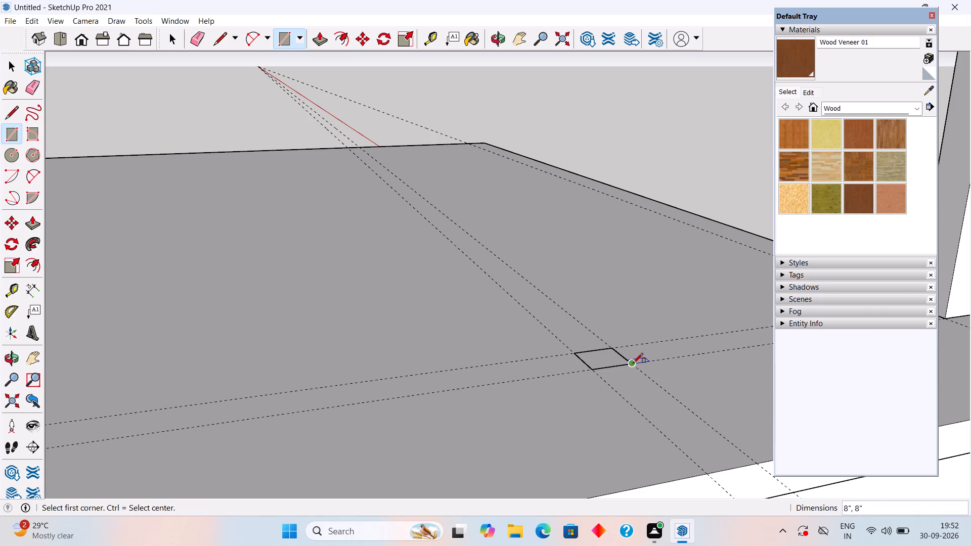
pyautogui.press('space')
# Pull the 8" square on the roof slab up 8' to form a second roof post.
pyautogui.press('p')
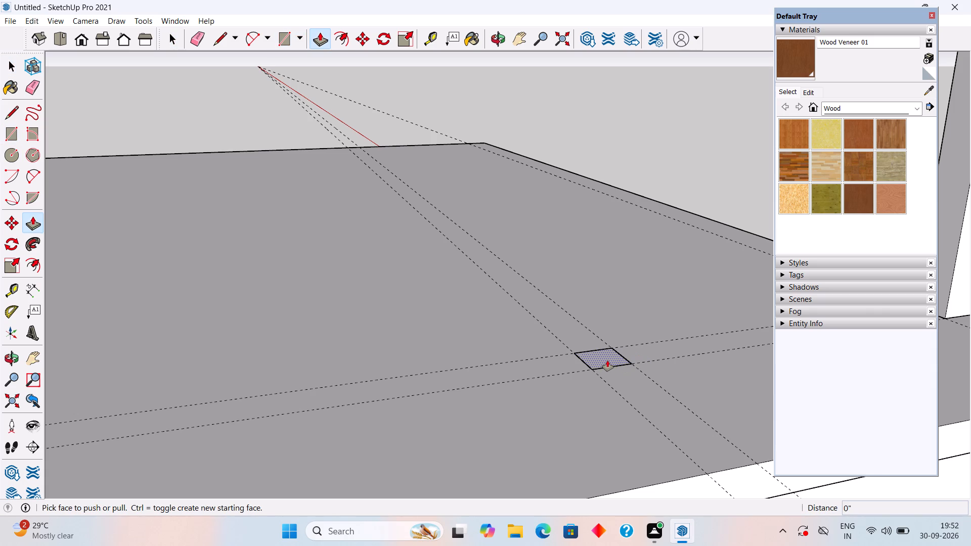
pyautogui.click(607, 360)
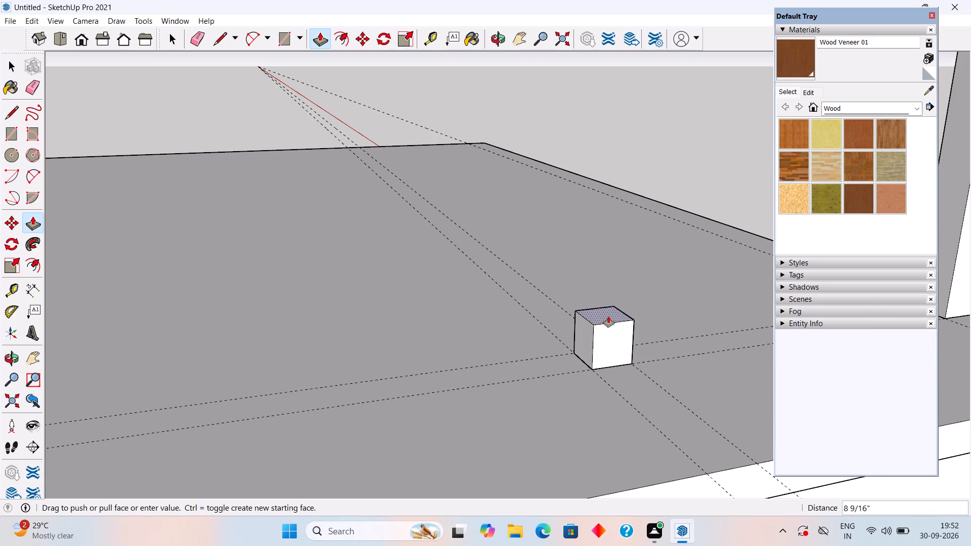
pyautogui.press('8')
pyautogui.press("'")
pyautogui.press('Return')
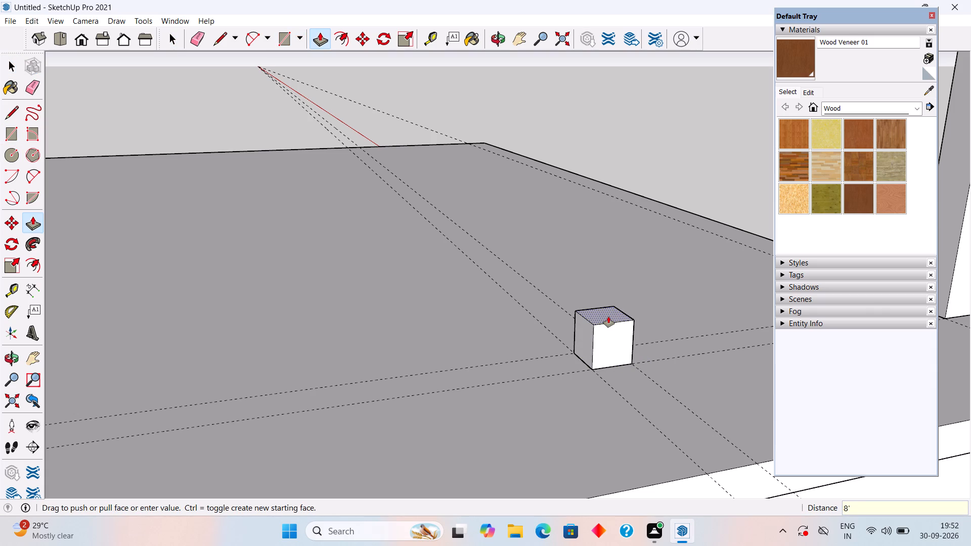
pyautogui.press('space')
# Select the whole second roof post, make it a group and deselect it.
pyautogui.tripleClick(608, 316)
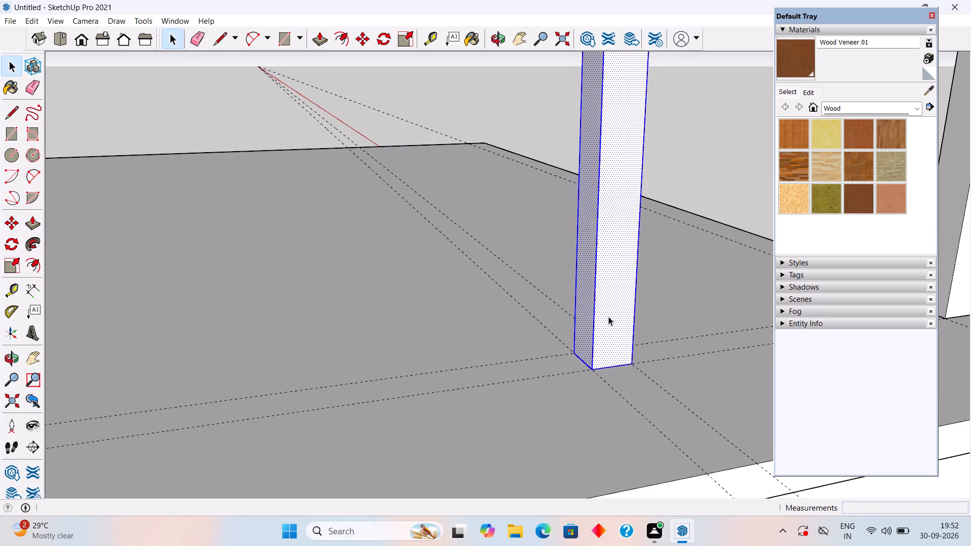
pyautogui.rightClick(608, 316)
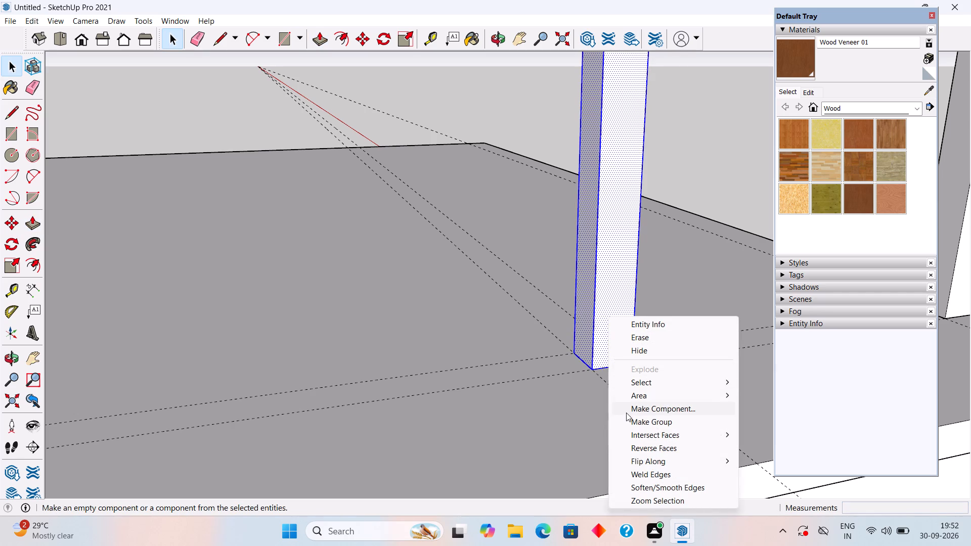
pyautogui.click(633, 418)
pyautogui.click(663, 124)
# Delete all guides from the model.
pyautogui.scroll(-1, 663, 124)
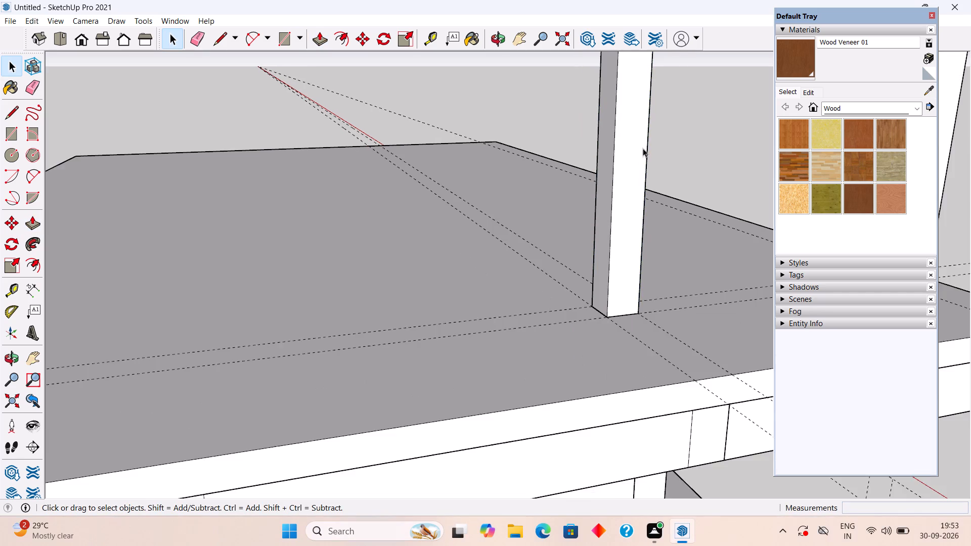
pyautogui.moveTo(597, 183); pyautogui.dragTo(364, 263, button='middle')
pyautogui.scroll(-12, 364, 263)
pyautogui.moveTo(389, 316); pyautogui.dragTo(379, 316, button='middle')
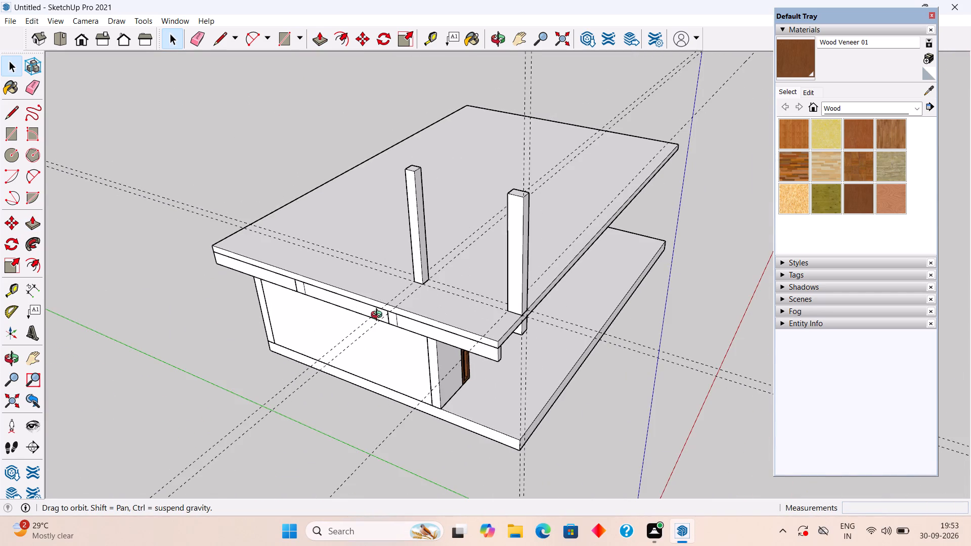
pyautogui.moveTo(379, 316); pyautogui.dragTo(277, 274, button='middle')
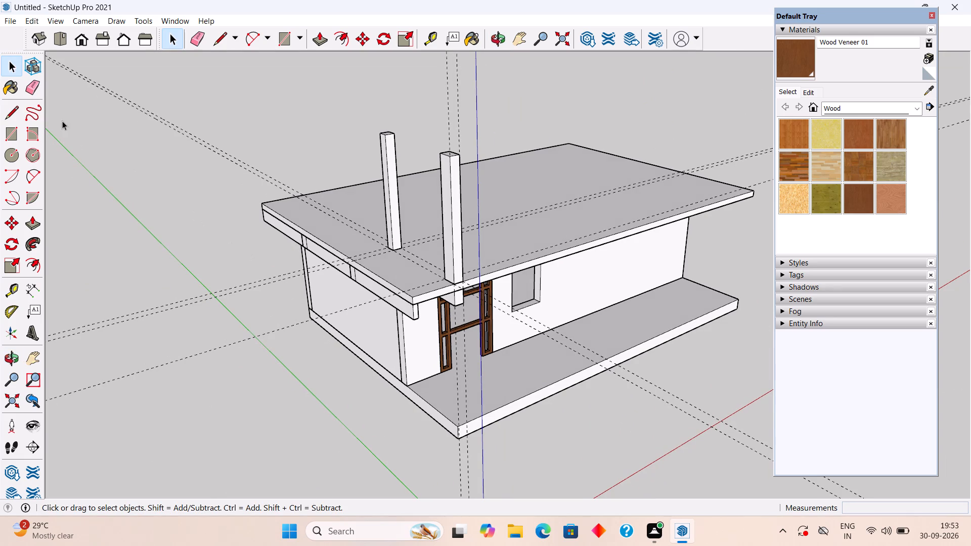
pyautogui.click(31, 15)
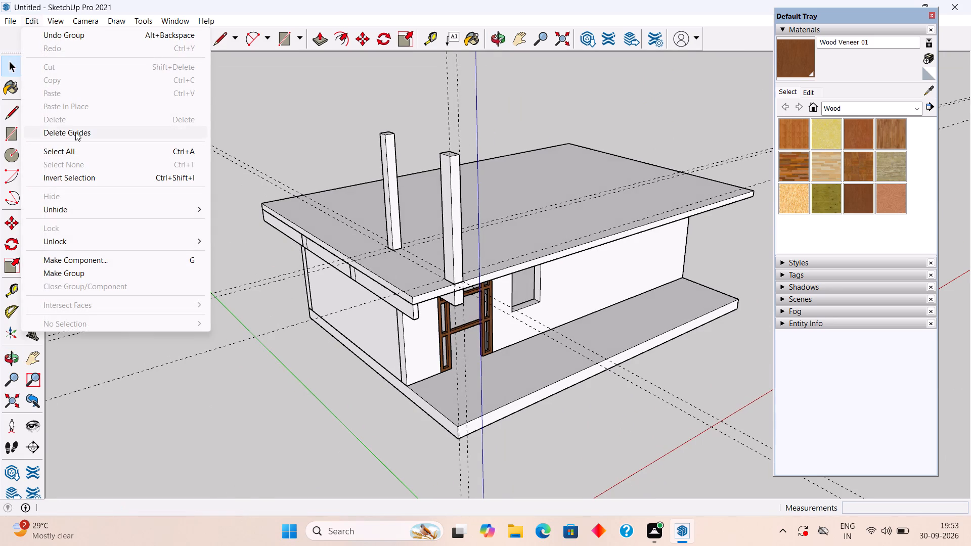
pyautogui.click(76, 129)
# Examine the two roof posts in relation to the roof overhang, beams and front wall from several angles.
pyautogui.moveTo(135, 287); pyautogui.dragTo(104, 194, button='middle')
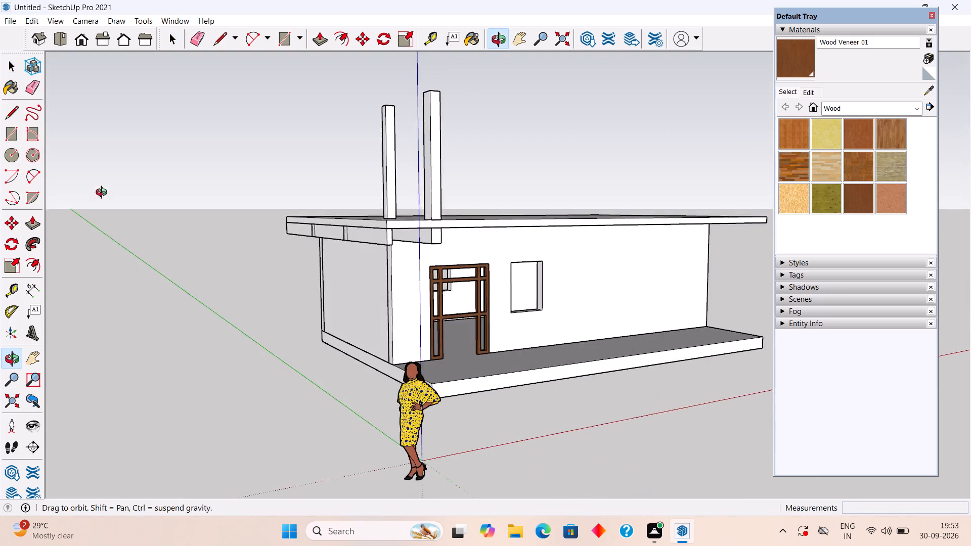
pyautogui.moveTo(104, 194); pyautogui.dragTo(125, 232, button='middle')
pyautogui.scroll(-8, 125, 232)
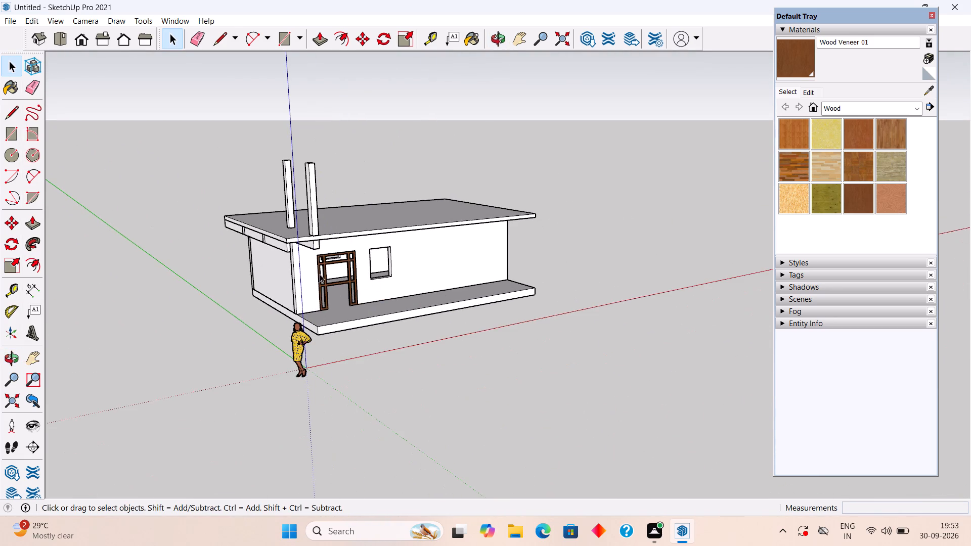
pyautogui.moveTo(263, 276); pyautogui.dragTo(157, 232, button='middle')
pyautogui.scroll(-1, 157, 232)
pyautogui.scroll(6, 310, 213)
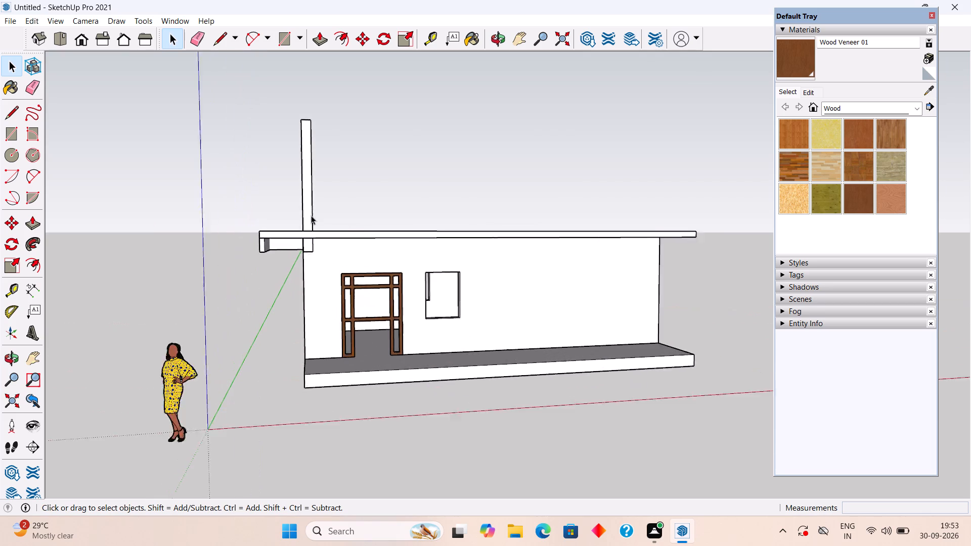
pyautogui.scroll(2, 311, 215)
pyautogui.moveTo(325, 237); pyautogui.dragTo(315, 258, button='middle')
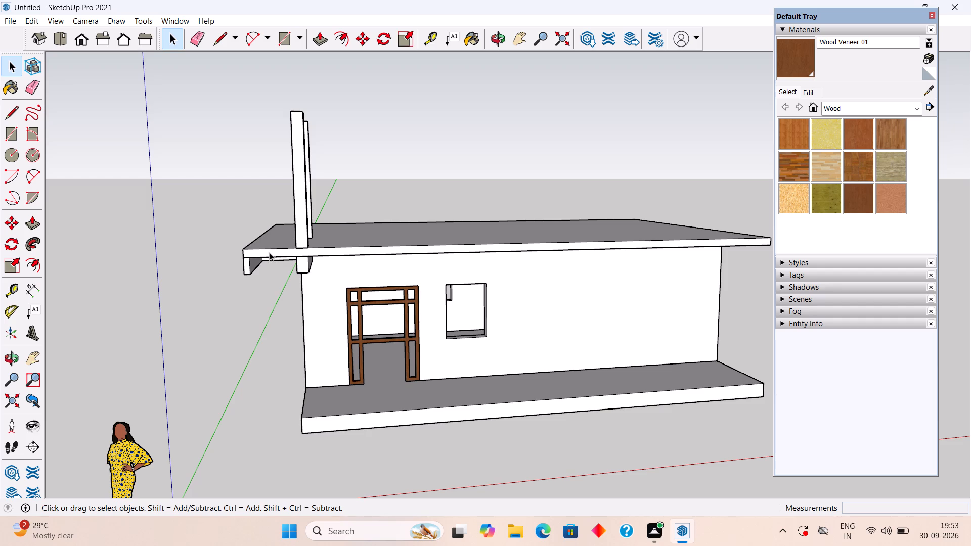
pyautogui.moveTo(269, 252); pyautogui.dragTo(319, 267, button='middle')
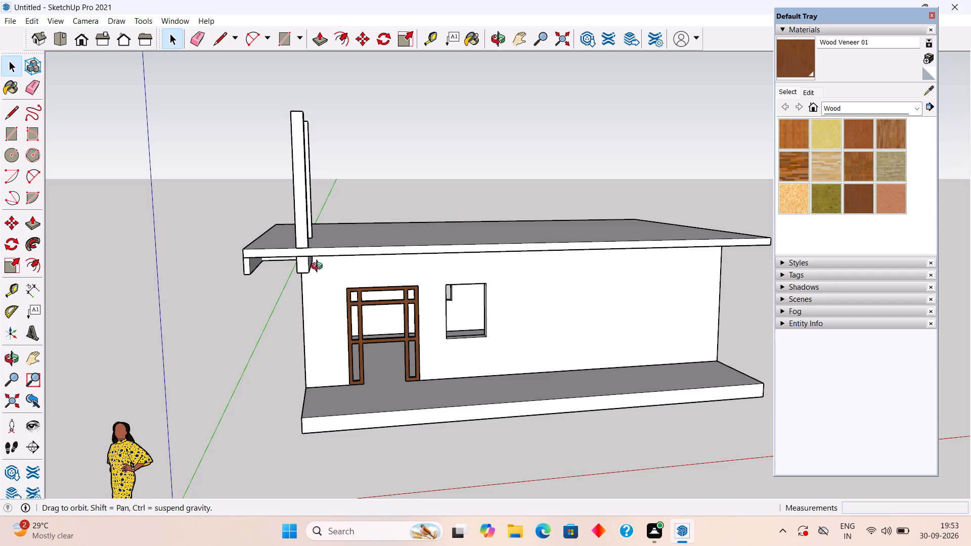
pyautogui.moveTo(319, 267); pyautogui.dragTo(378, 270, button='middle')
pyautogui.moveTo(363, 264); pyautogui.dragTo(442, 250, button='middle')
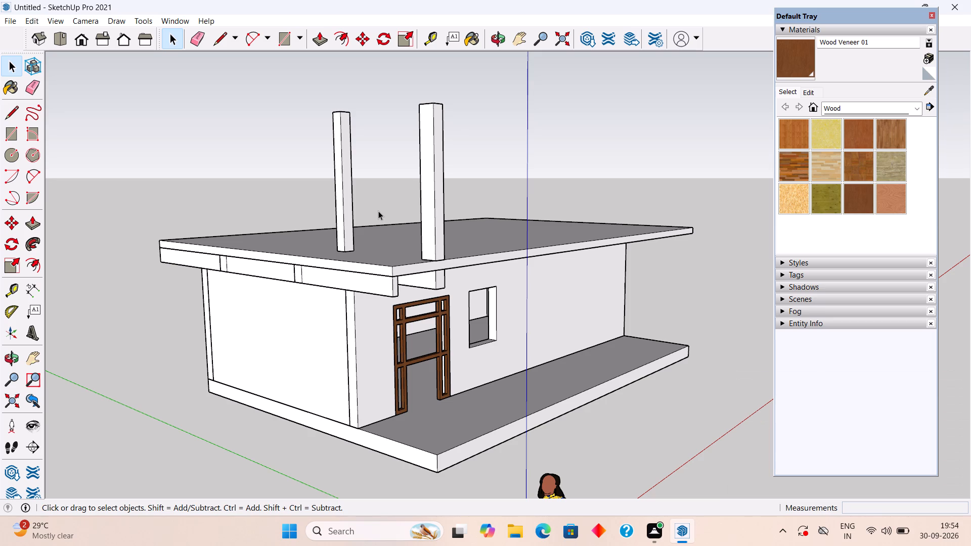
# Place a guide 1' in from the roof slab's short edge at the end opposite the two posts.
pyautogui.middleClick(347, 180)
pyautogui.moveTo(347, 180); pyautogui.dragTo(424, 218, button='middle')
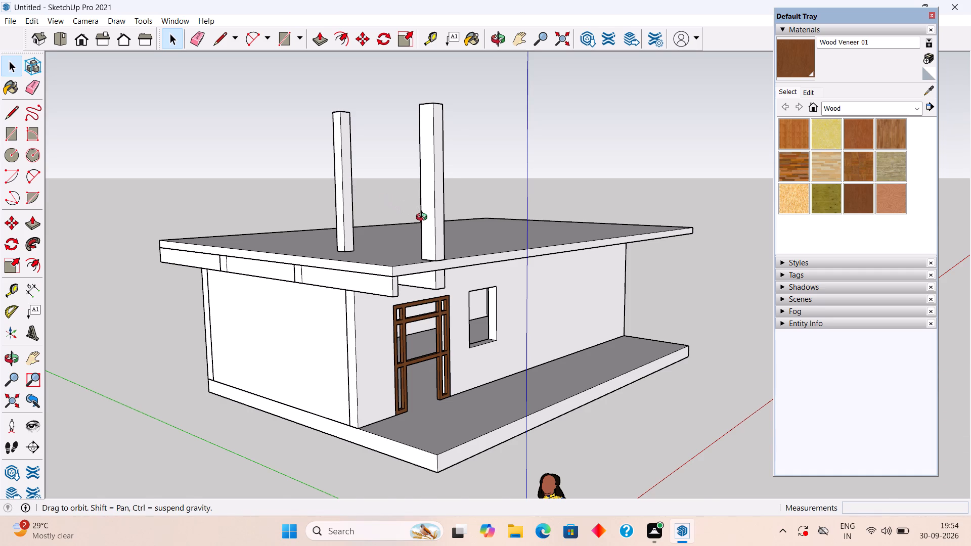
pyautogui.moveTo(424, 218); pyautogui.dragTo(343, 259, button='middle')
pyautogui.scroll(-2, 341, 260)
pyautogui.moveTo(480, 265); pyautogui.dragTo(350, 286, button='middle')
pyautogui.scroll(-9, 350, 286)
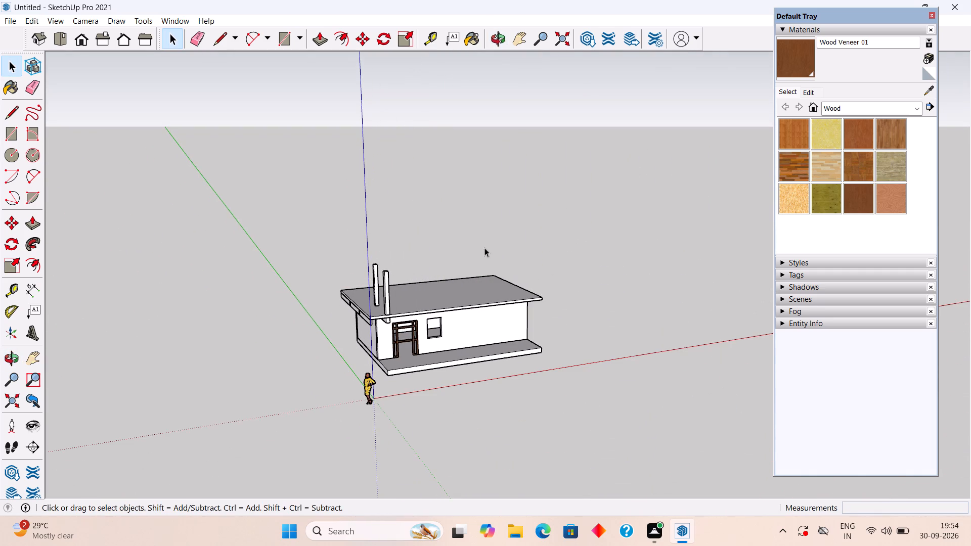
pyautogui.moveTo(484, 248); pyautogui.dragTo(362, 350, button='middle')
pyautogui.scroll(5, 580, 269)
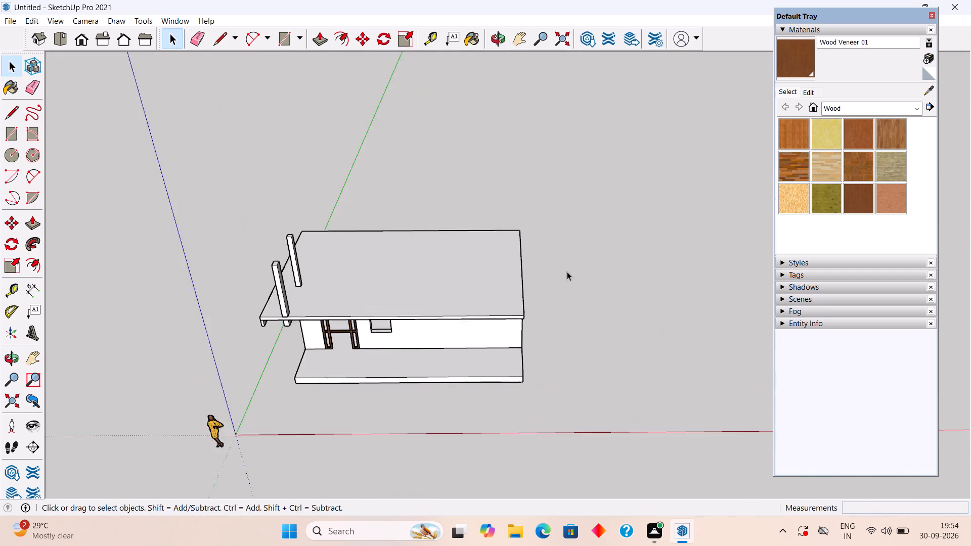
pyautogui.scroll(3, 567, 271)
pyautogui.scroll(4, 520, 287)
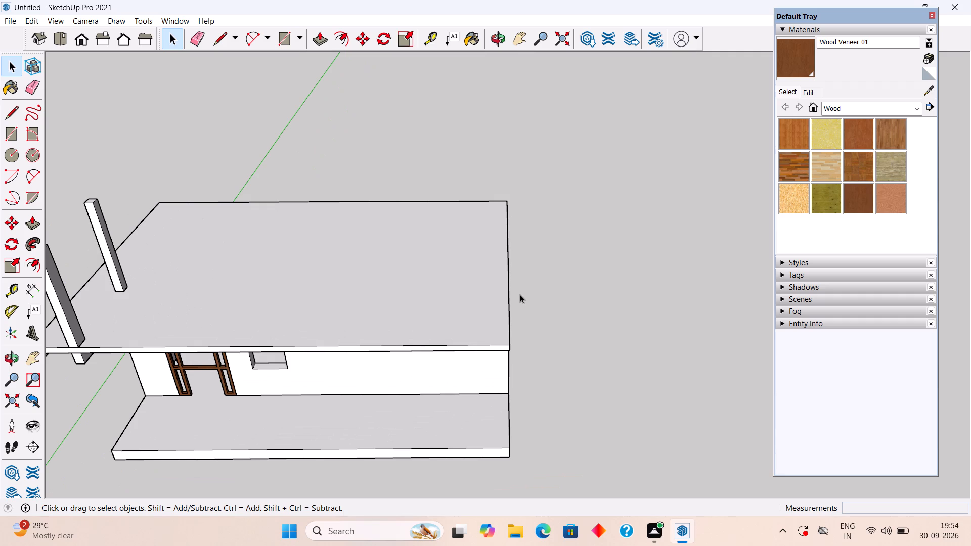
pyautogui.press('t')
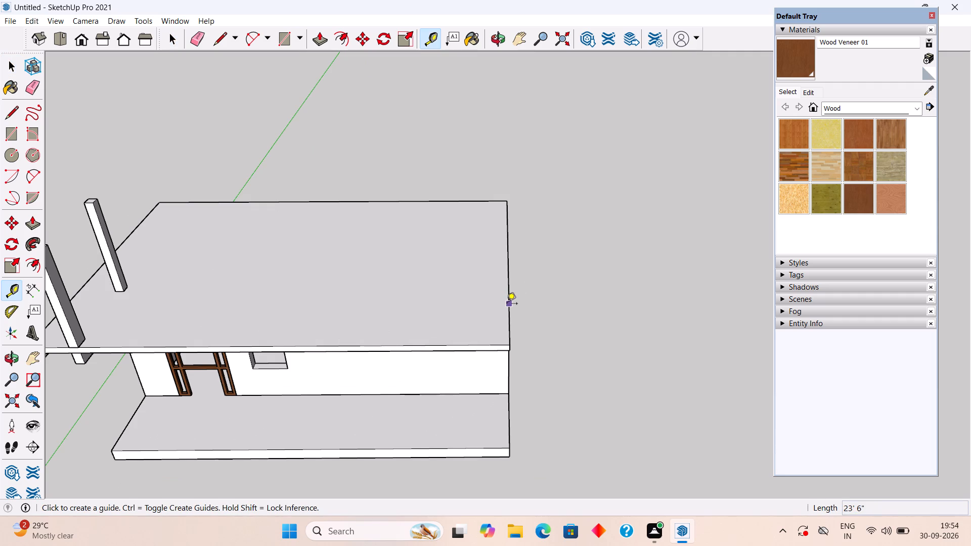
pyautogui.click(507, 305)
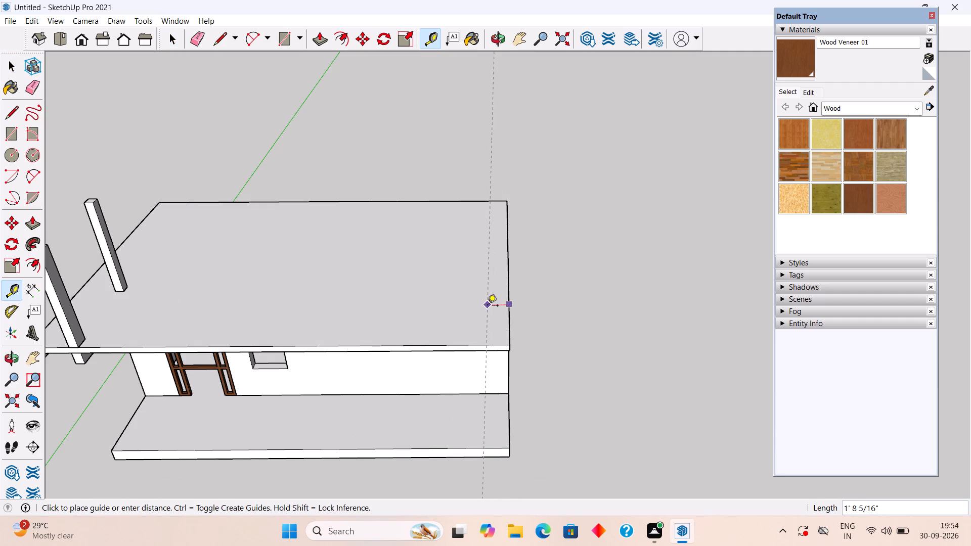
pyautogui.press('1')
pyautogui.press("'")
pyautogui.press('Return')
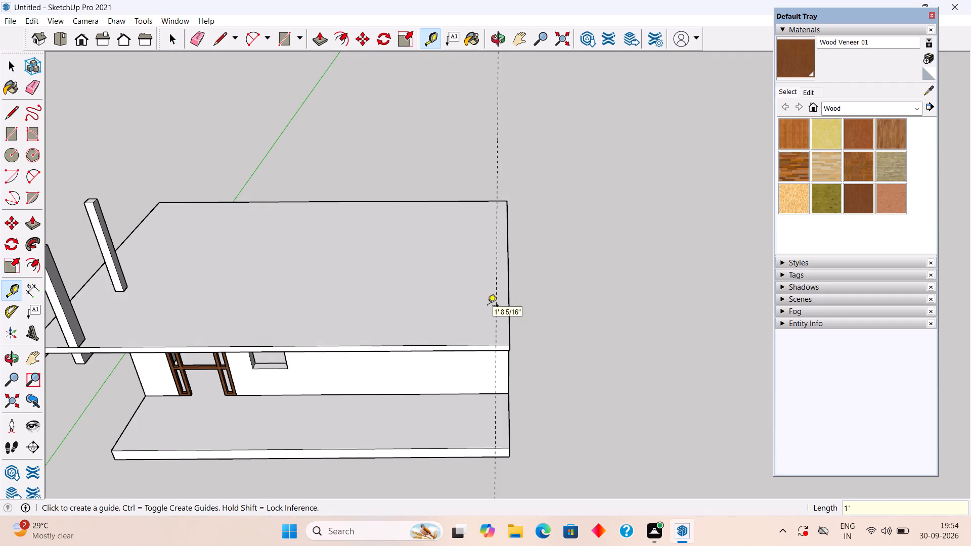
pyautogui.press('space')
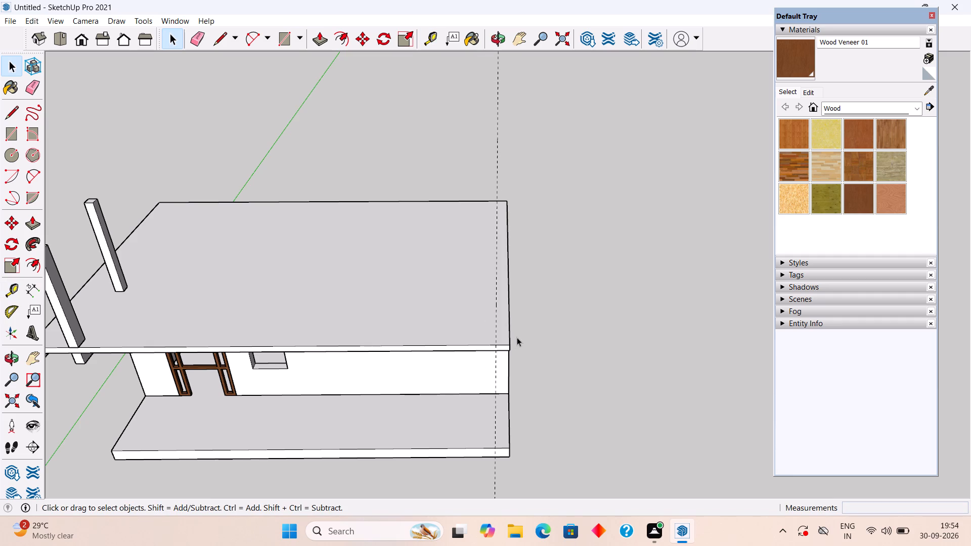
# Place a guide 10' in from the roof slab's long front edge, parallel to it.
pyautogui.press('t')
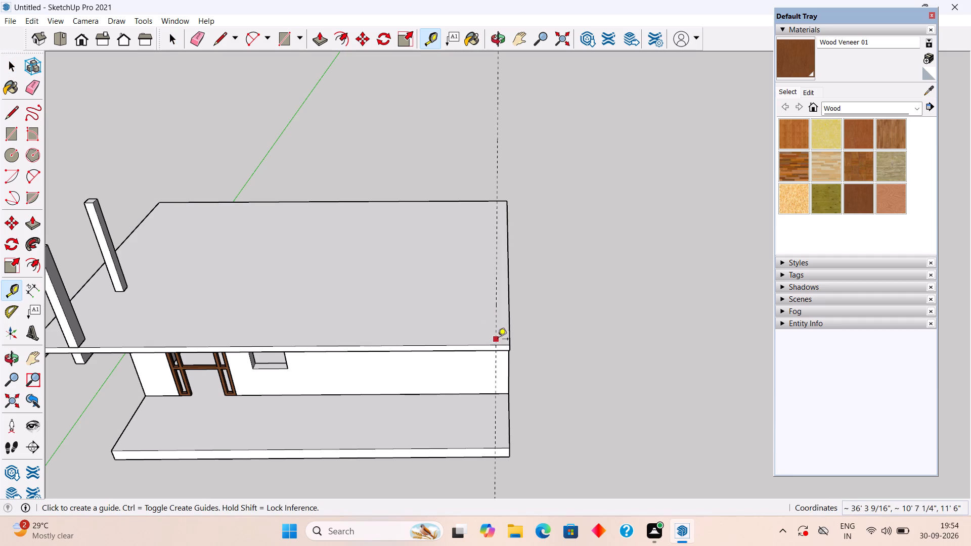
pyautogui.click(503, 344)
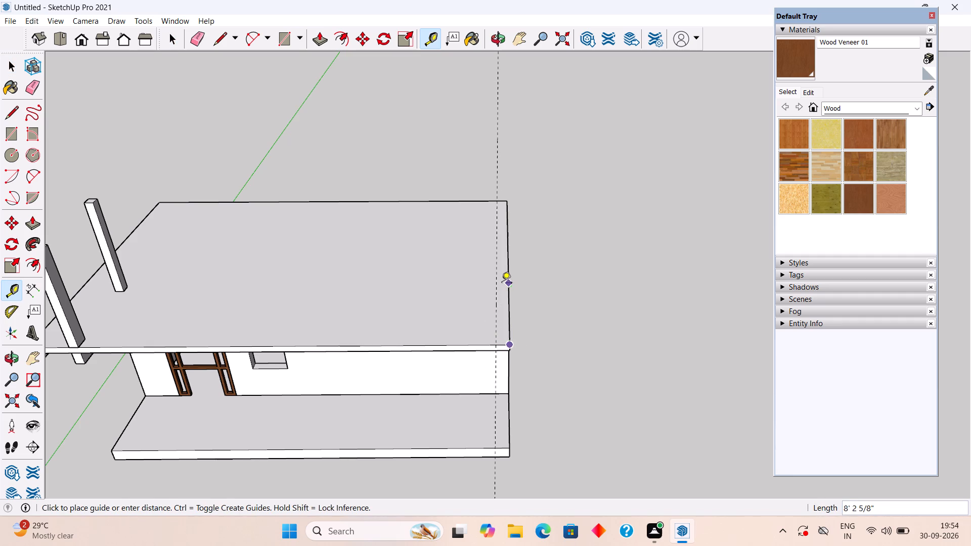
pyautogui.press('space')
pyautogui.write('t')
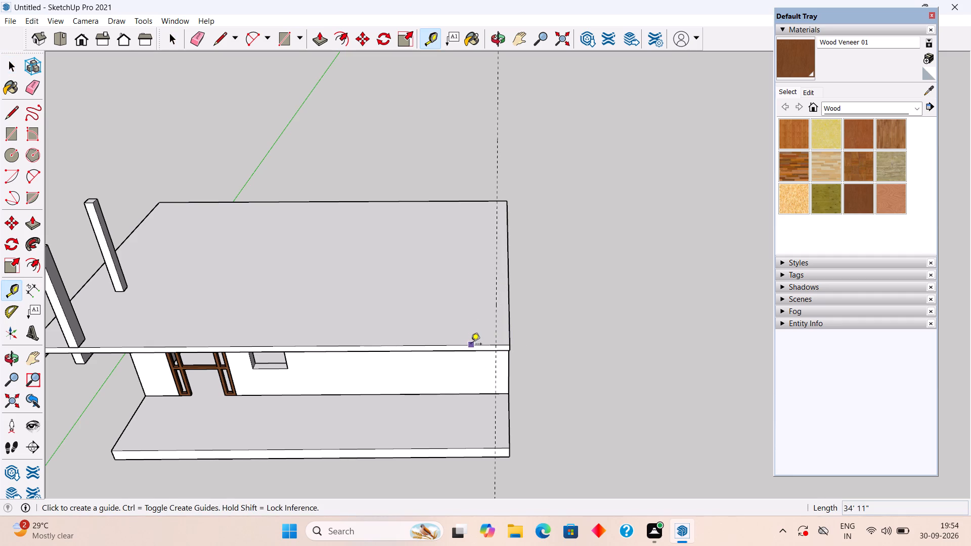
pyautogui.click(471, 345)
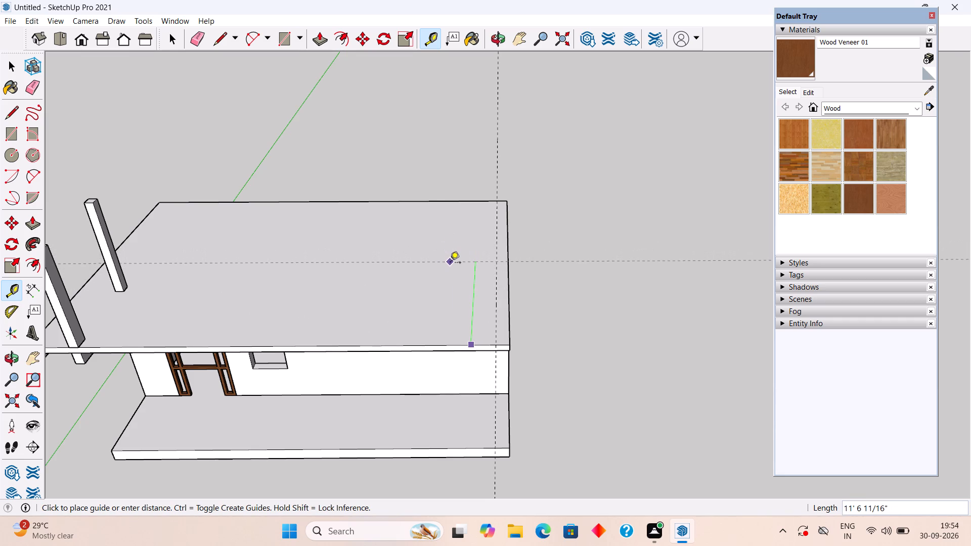
pyautogui.write("10'")
pyautogui.press('Return')
pyautogui.scroll(-2, 450, 263)
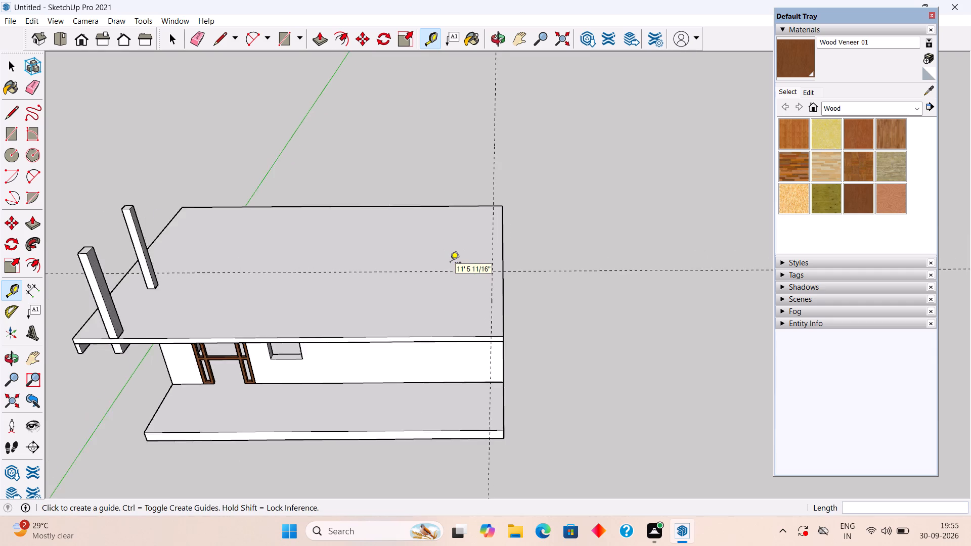
pyautogui.scroll(-1, 450, 263)
# Draw a 1' by 10' rectangle from the guide intersection to the roof slab's front corner opposite the posts.
pyautogui.moveTo(458, 275); pyautogui.dragTo(721, 211, button='middle')
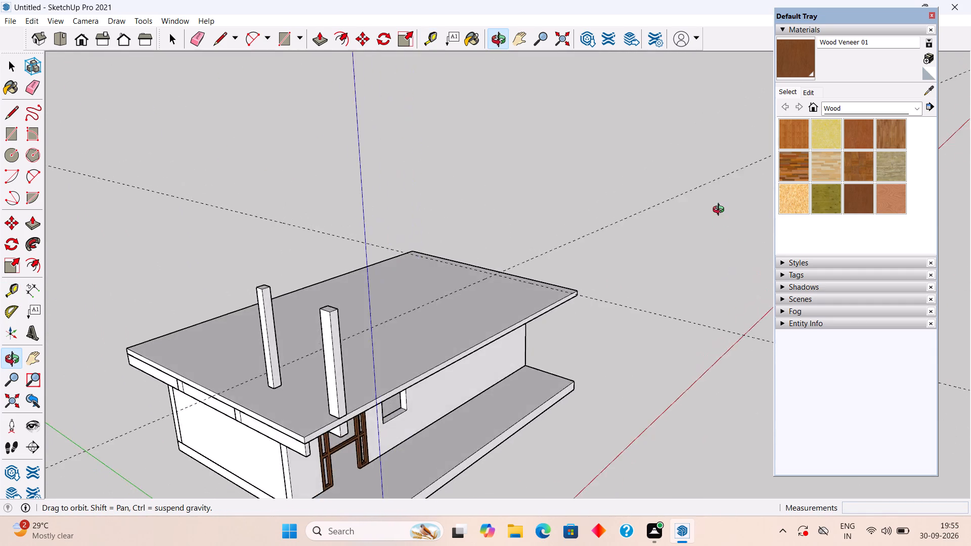
pyautogui.moveTo(721, 211); pyautogui.dragTo(665, 274, button='middle')
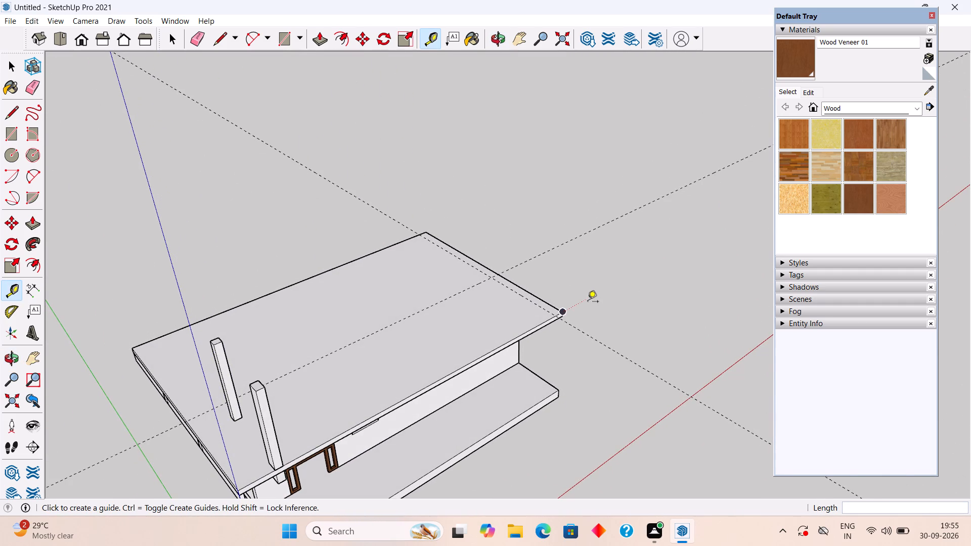
pyautogui.press('space')
pyautogui.press('r')
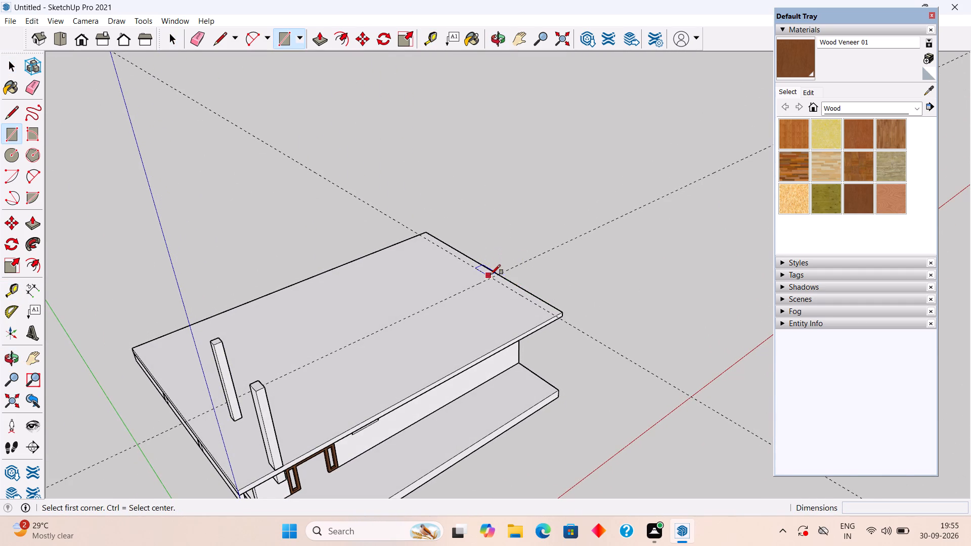
pyautogui.click(491, 276)
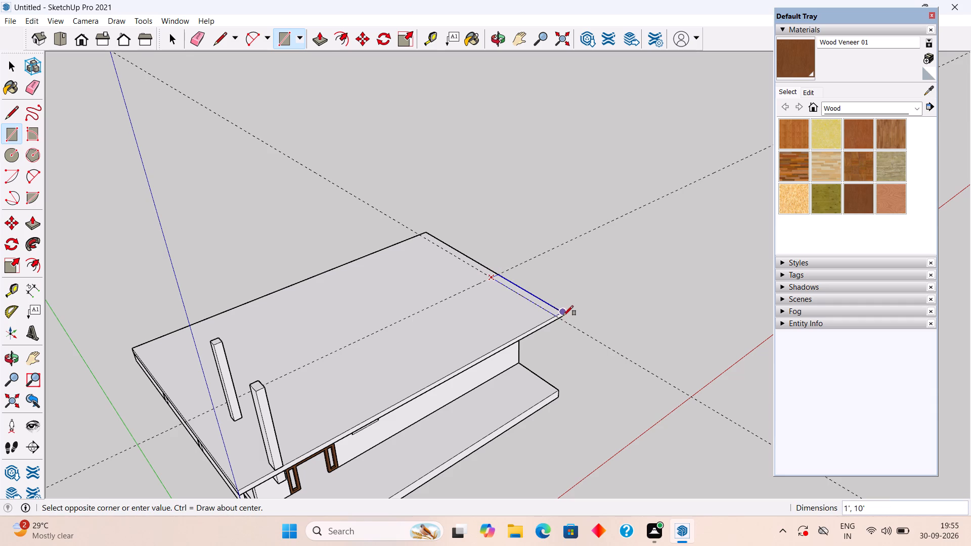
pyautogui.click(562, 313)
pyautogui.press('space')
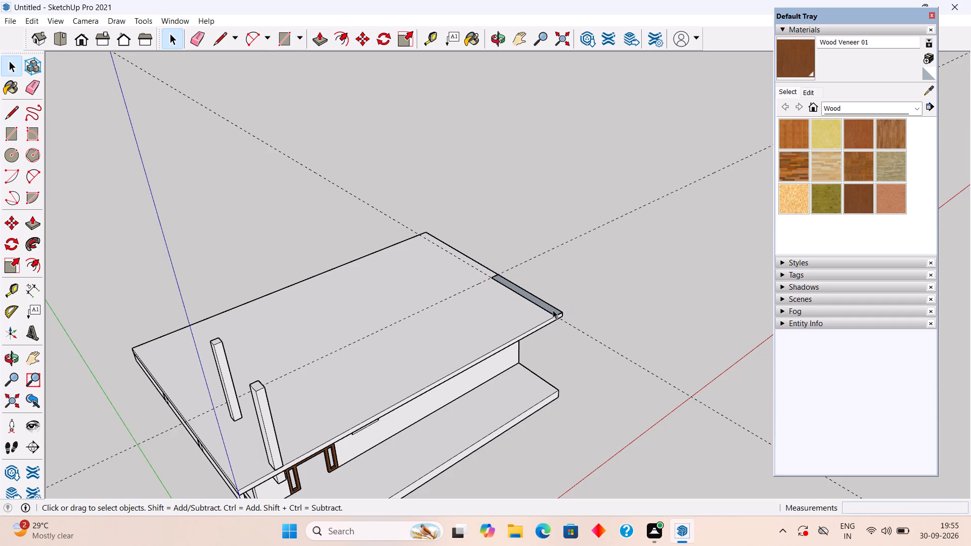
# Pull the 1' by 10' strip on the roof slab up 8' to form an end wall.
pyautogui.press('p')
pyautogui.click(552, 301)
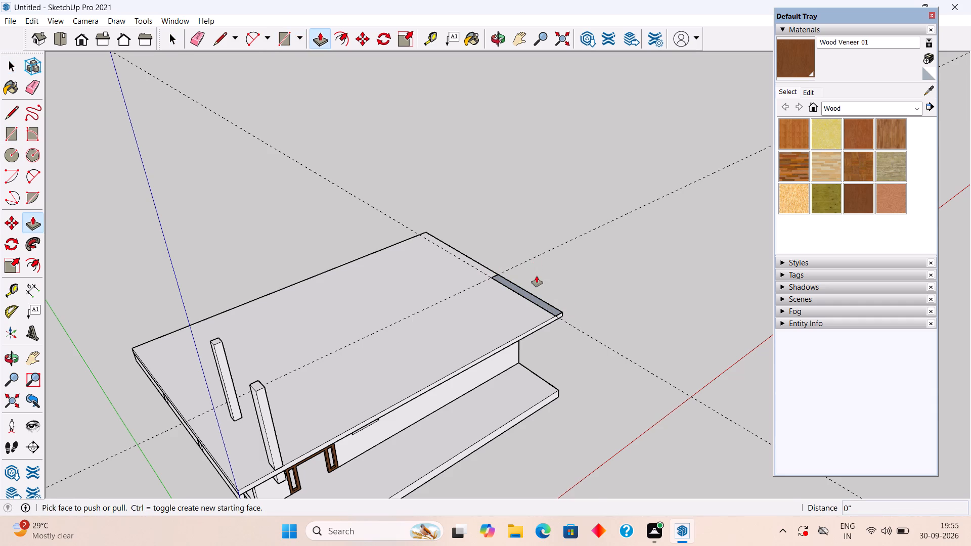
pyautogui.scroll(7, 539, 297)
pyautogui.click(542, 300)
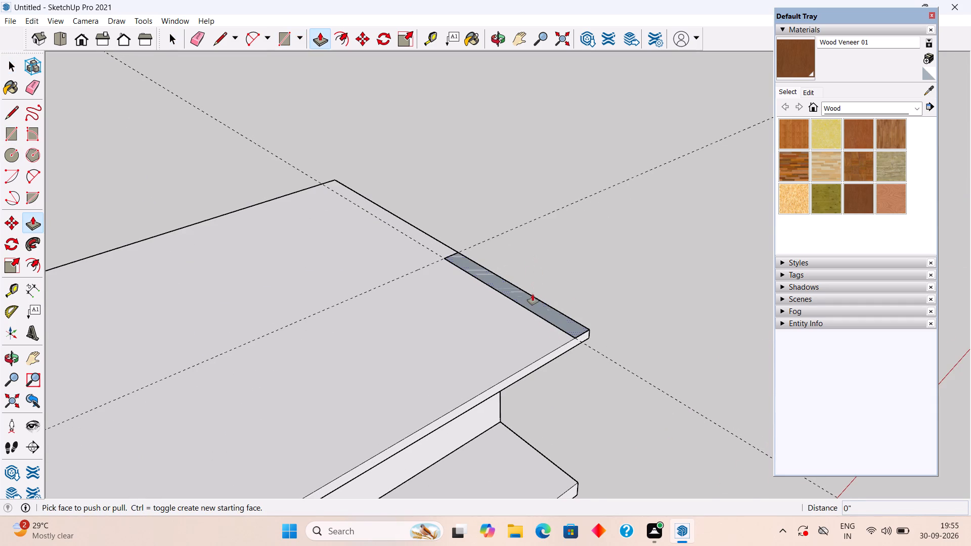
pyautogui.click(533, 298)
pyautogui.press('8')
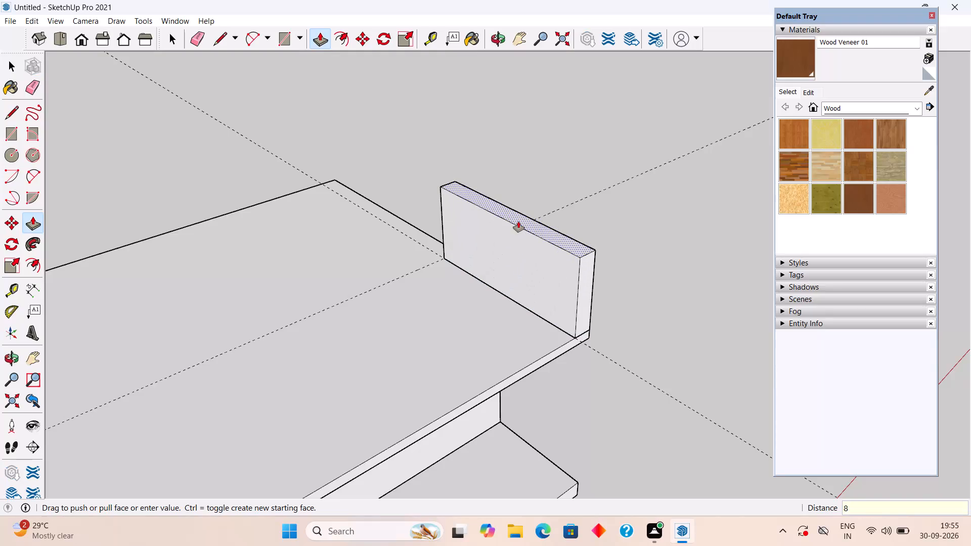
pyautogui.press("'")
pyautogui.press('Return')
pyautogui.press('space')
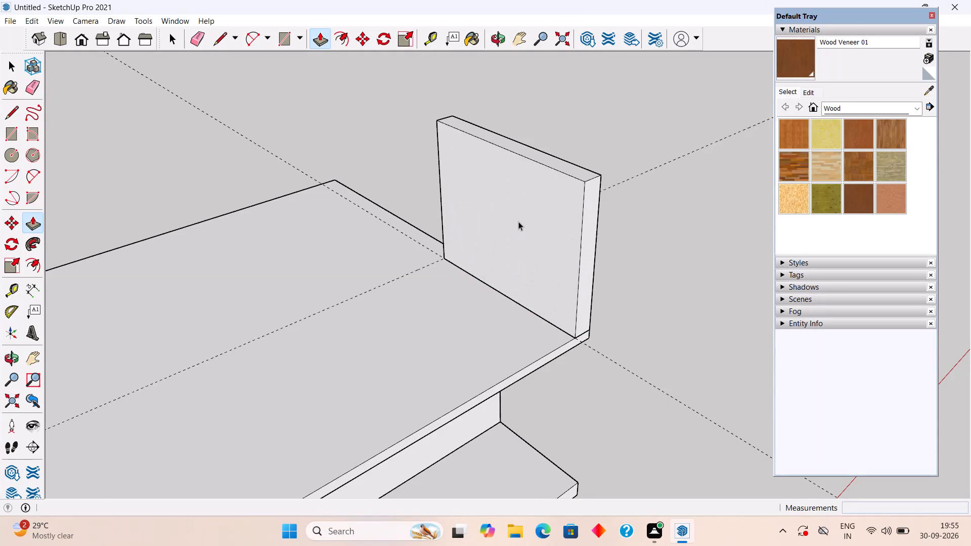
# Select the whole end wall on the roof, make it a group and deselect it.
pyautogui.tripleClick(518, 221)
pyautogui.rightClick(517, 222)
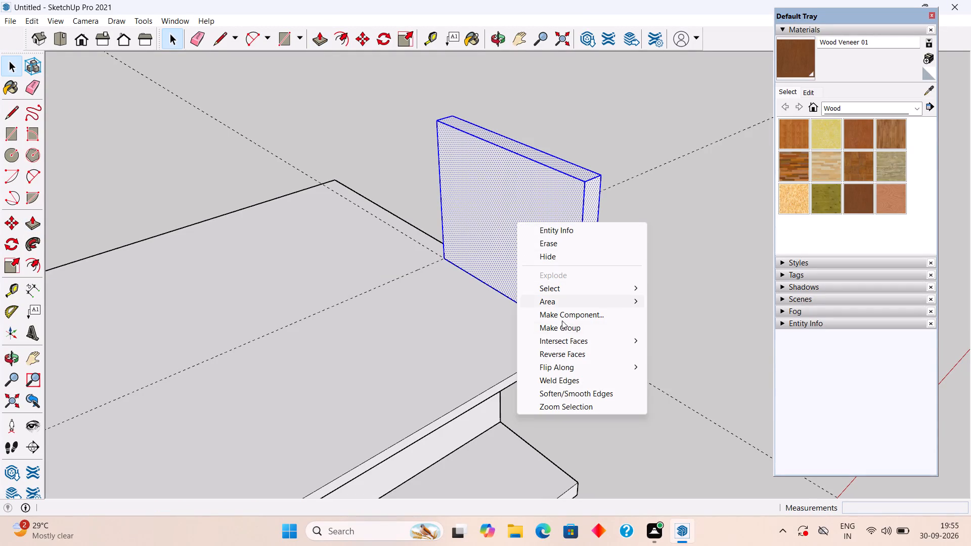
pyautogui.click(561, 328)
pyautogui.click(616, 240)
pyautogui.scroll(-10, 459, 320)
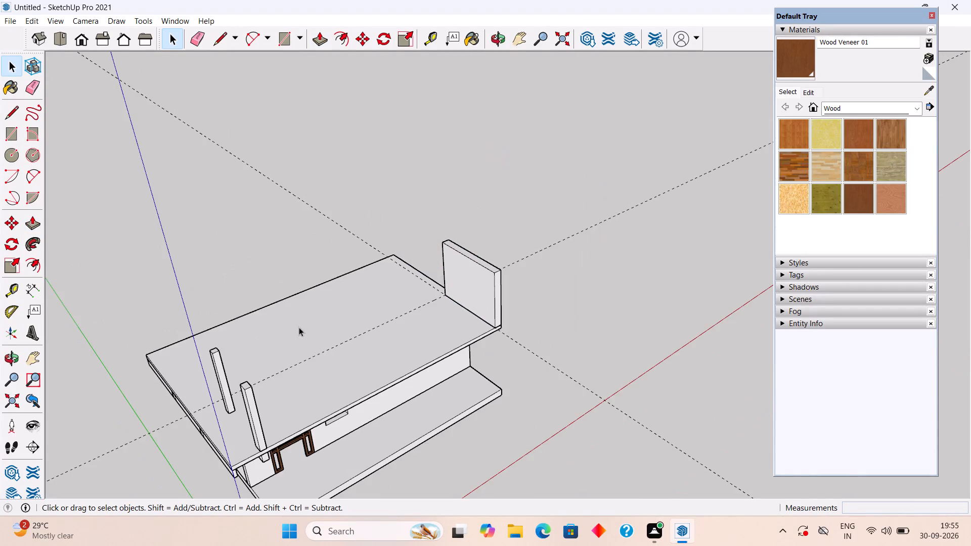
# Draw a 31' 11" by 10' rectangle from the end wall's top outer corner to the front post's top, and select its face.
pyautogui.moveTo(290, 332); pyautogui.dragTo(406, 303, button='middle')
pyautogui.press('r')
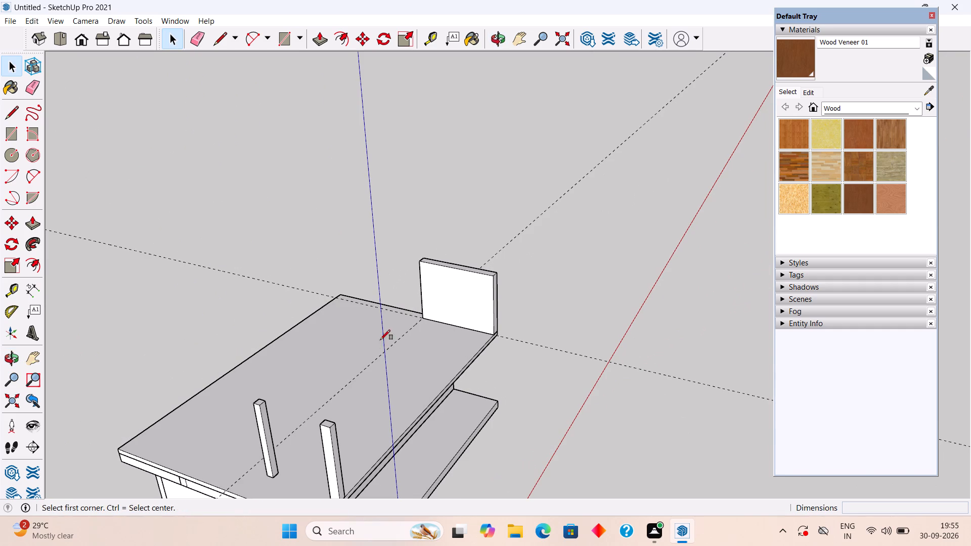
pyautogui.click(425, 255)
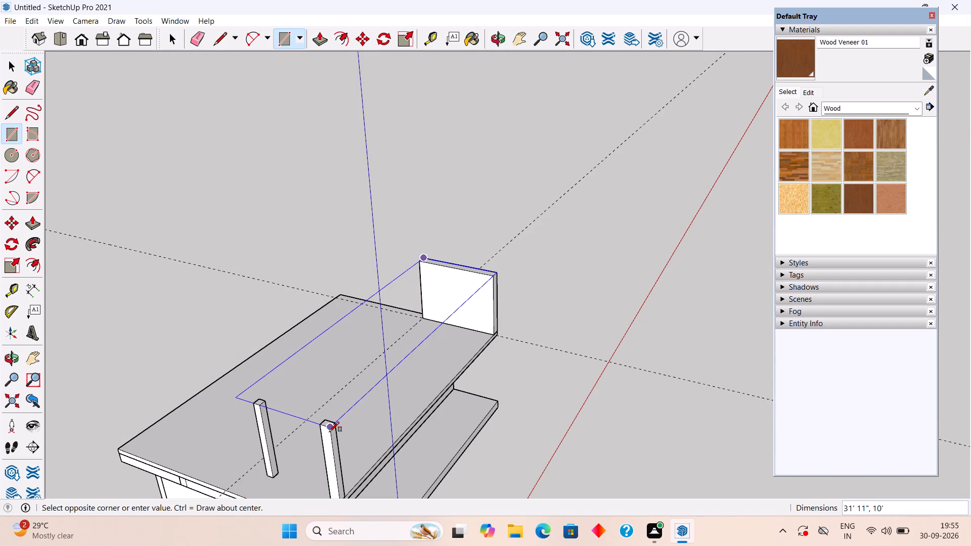
pyautogui.click(329, 432)
pyautogui.press('space')
pyautogui.click(310, 375)
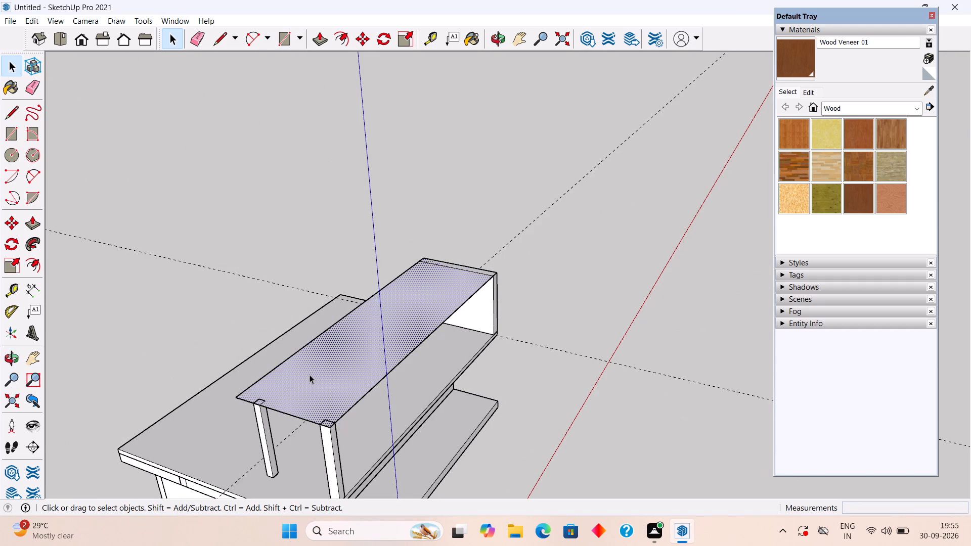
# Pull the rectangle resting on the end wall and posts up 1' to form an upper slab.
pyautogui.press('p')
pyautogui.click(310, 375)
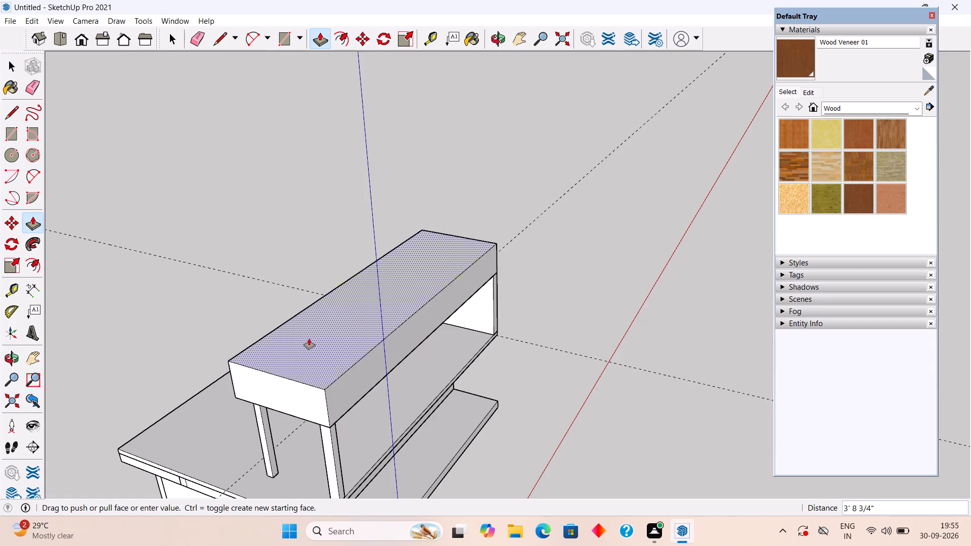
pyautogui.write("1'")
pyautogui.press('Return')
pyautogui.press('space')
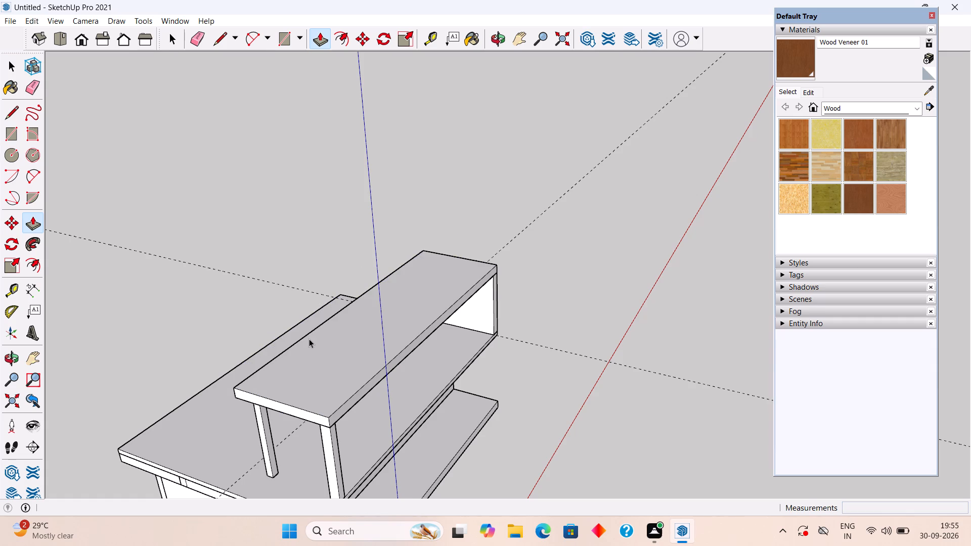
# Examine the upper slab and its supports in relation to the building from below and from the front.
pyautogui.scroll(-8, 287, 412)
pyautogui.moveTo(294, 428); pyautogui.dragTo(211, 281, button='middle')
pyautogui.scroll(-4, 211, 281)
pyautogui.scroll(-1, 245, 378)
pyautogui.moveTo(243, 379); pyautogui.dragTo(216, 268, button='middle')
pyautogui.scroll(7, 286, 347)
pyautogui.keyDown('shift'); pyautogui.moveTo(172, 372); pyautogui.dragTo(185, 365, button='middle'); pyautogui.keyUp('shift')
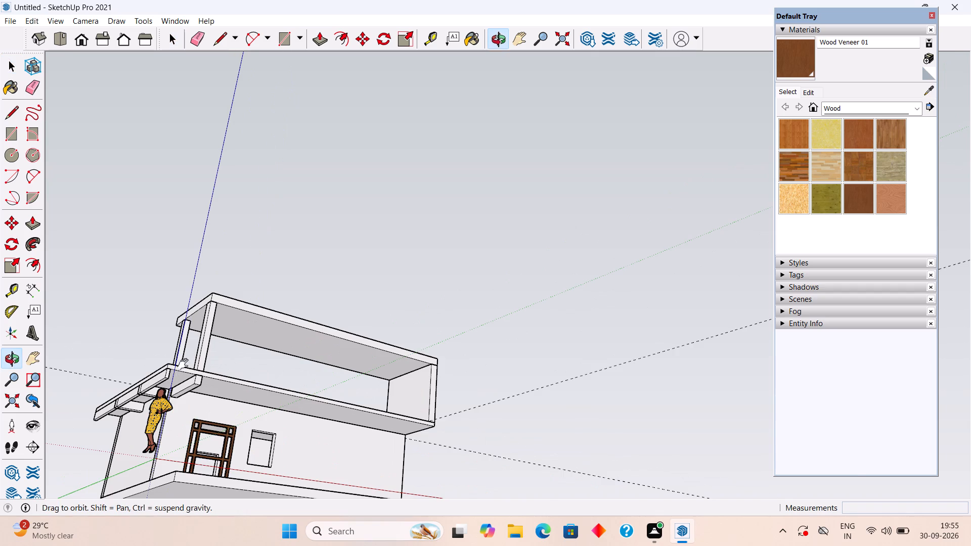
pyautogui.keyDown('shift'); pyautogui.moveTo(185, 365); pyautogui.dragTo(501, 316, button='middle'); pyautogui.keyUp('shift')
pyautogui.moveTo(501, 316); pyautogui.dragTo(326, 419, button='middle')
pyautogui.scroll(3, 529, 352)
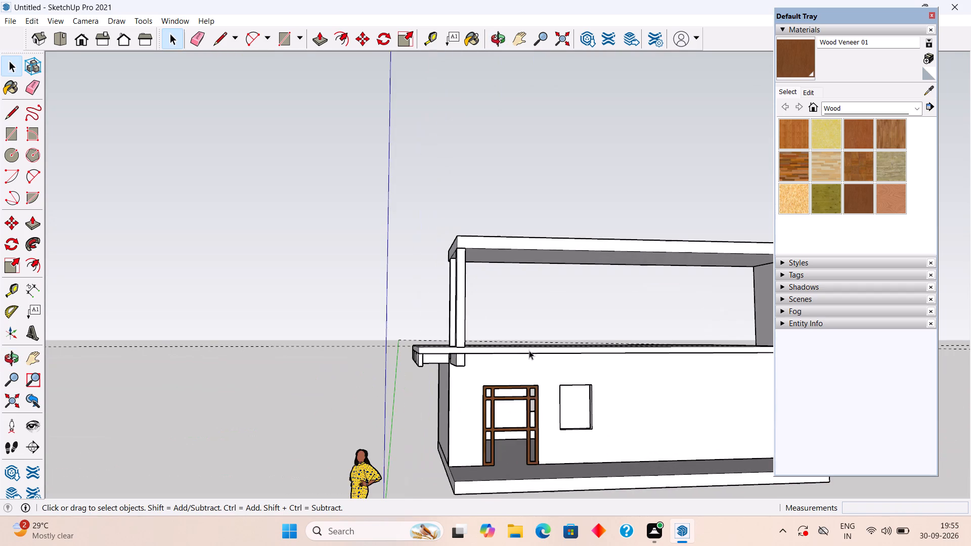
pyautogui.moveTo(518, 336); pyautogui.dragTo(485, 313, button='middle')
pyautogui.scroll(-8, 485, 313)
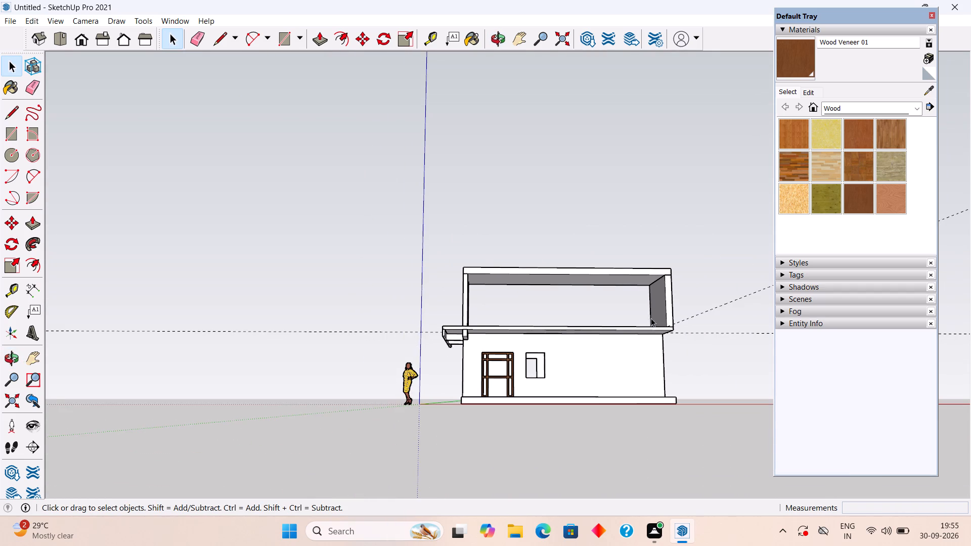
# Select the whole upper slab from its underside and make it a group.
pyautogui.middleClick(670, 304)
pyautogui.moveTo(671, 303); pyautogui.dragTo(663, 269, button='middle')
pyautogui.scroll(6, 663, 269)
pyautogui.tripleClick(576, 290)
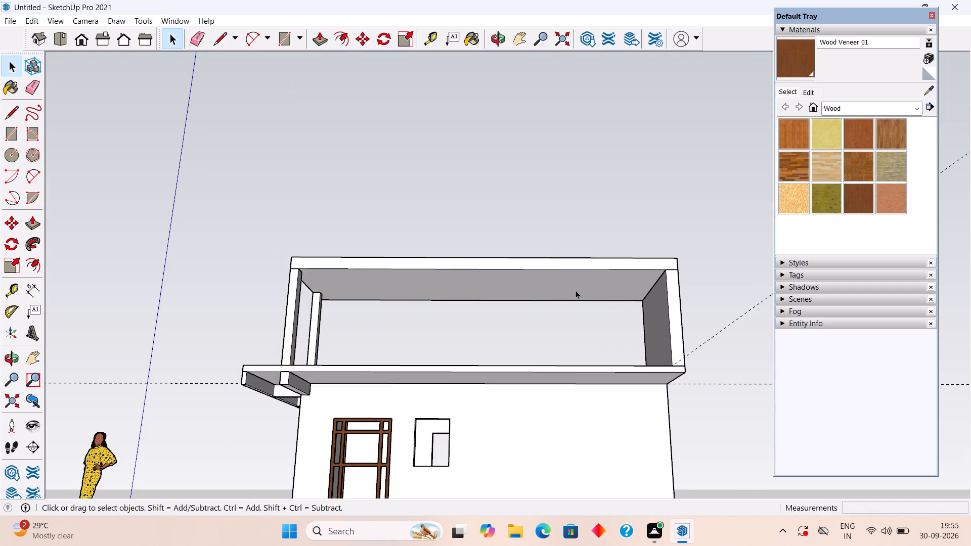
pyautogui.rightClick(575, 290)
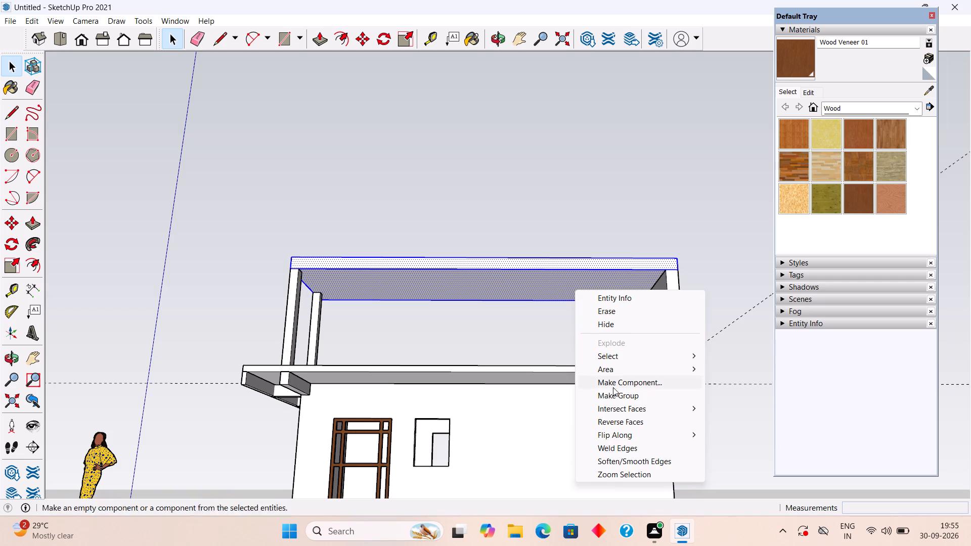
pyautogui.click(615, 394)
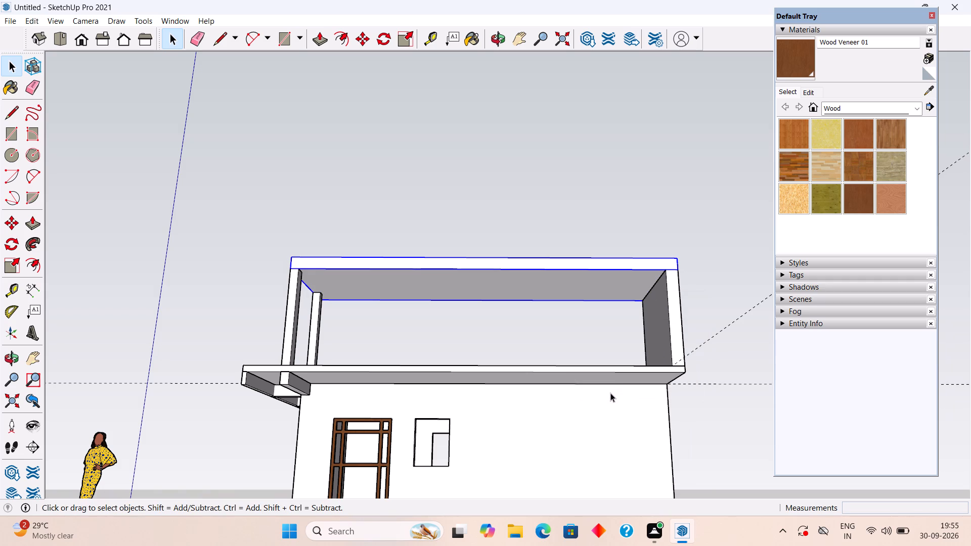
# Open the upper slab's group and pull its post-side end face outward 3', in line with the roof slab's edge below.
pyautogui.moveTo(497, 366); pyautogui.dragTo(592, 359, button='middle')
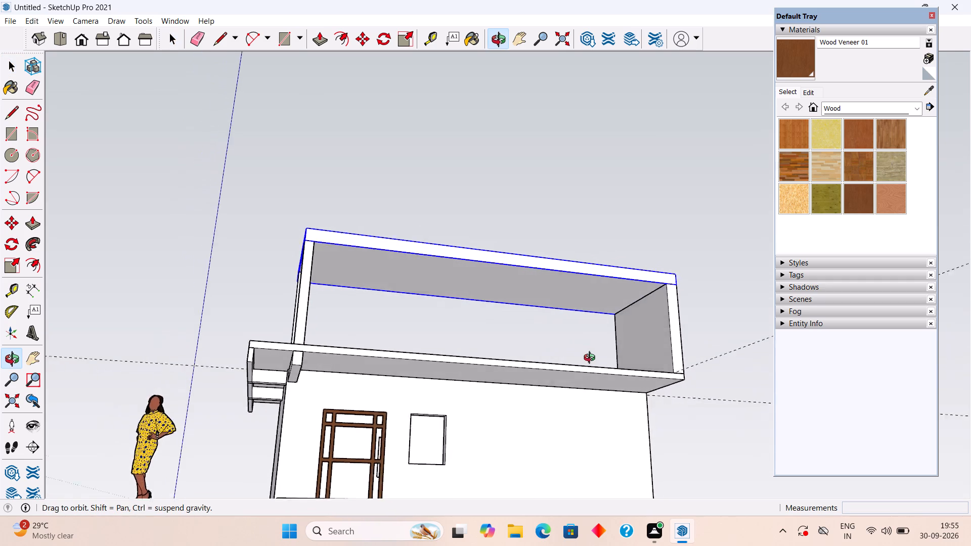
pyautogui.moveTo(592, 359); pyautogui.dragTo(707, 412, button='middle')
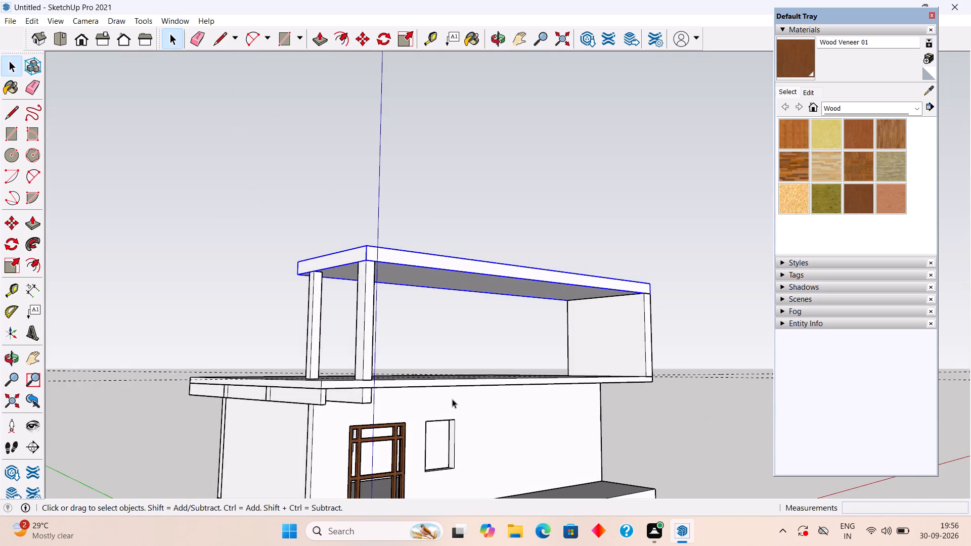
pyautogui.moveTo(452, 399); pyautogui.dragTo(586, 386, button='middle')
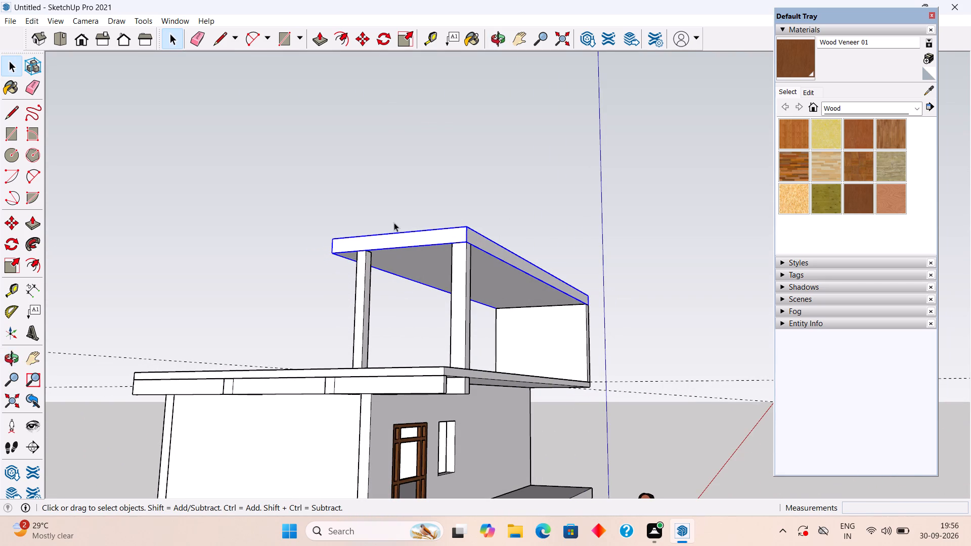
pyautogui.tripleClick(401, 238)
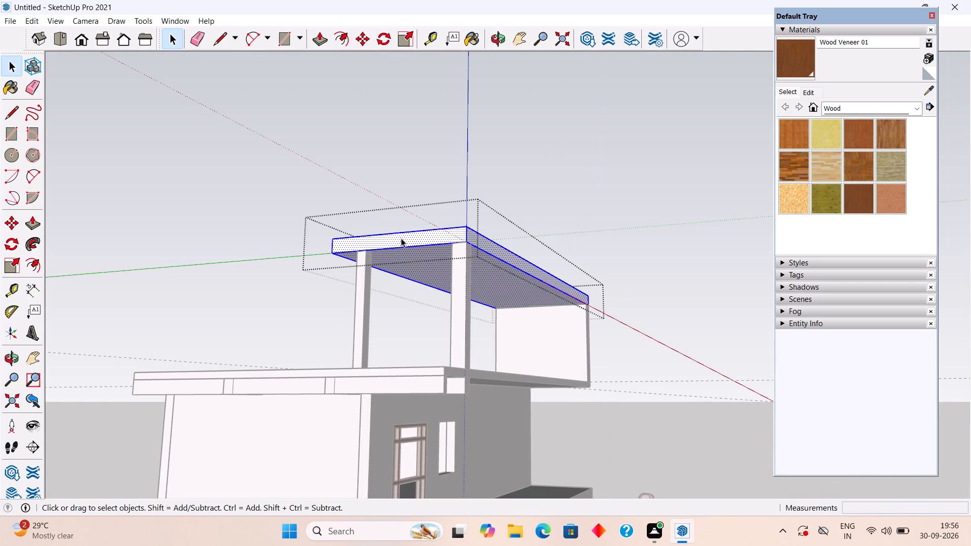
pyautogui.click(401, 238)
pyautogui.press('p')
pyautogui.click(401, 238)
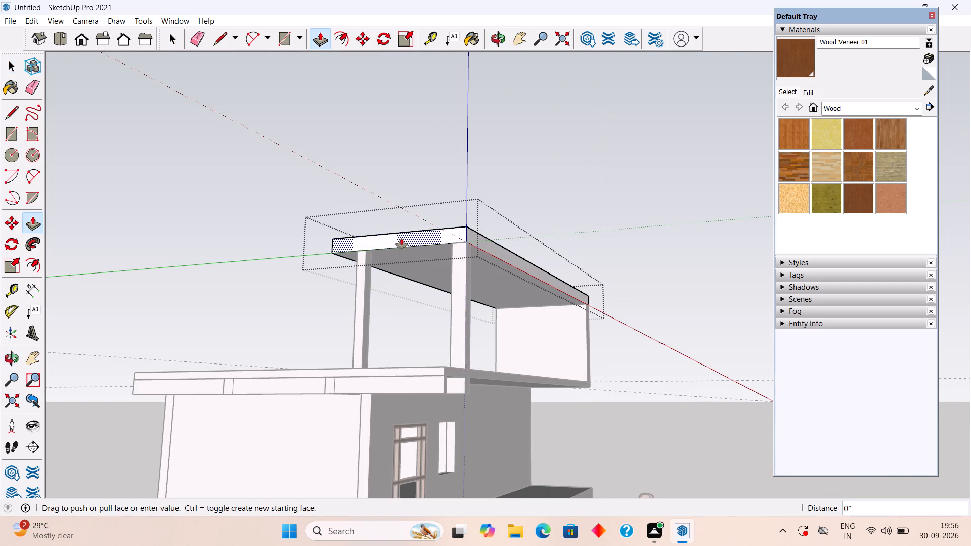
pyautogui.click(376, 380)
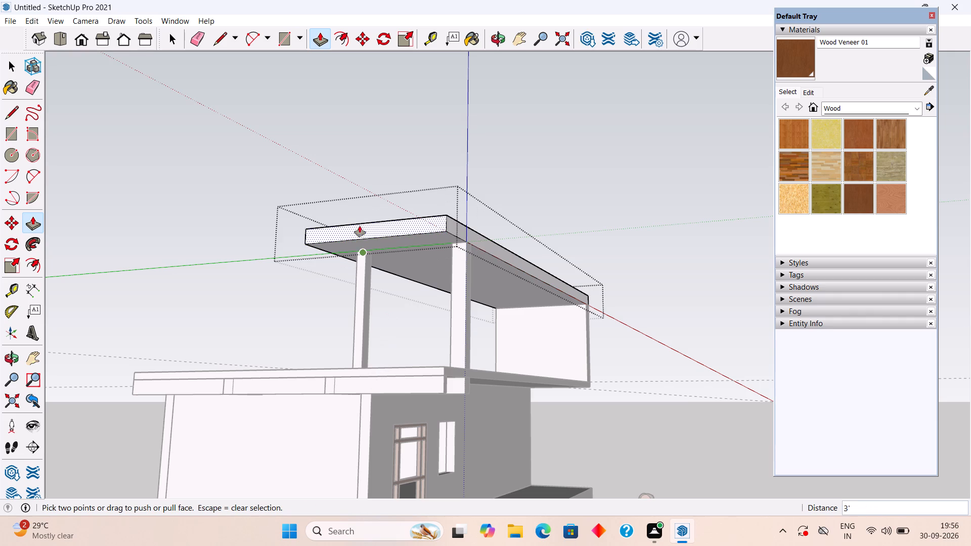
pyautogui.press('space')
pyautogui.click(360, 161)
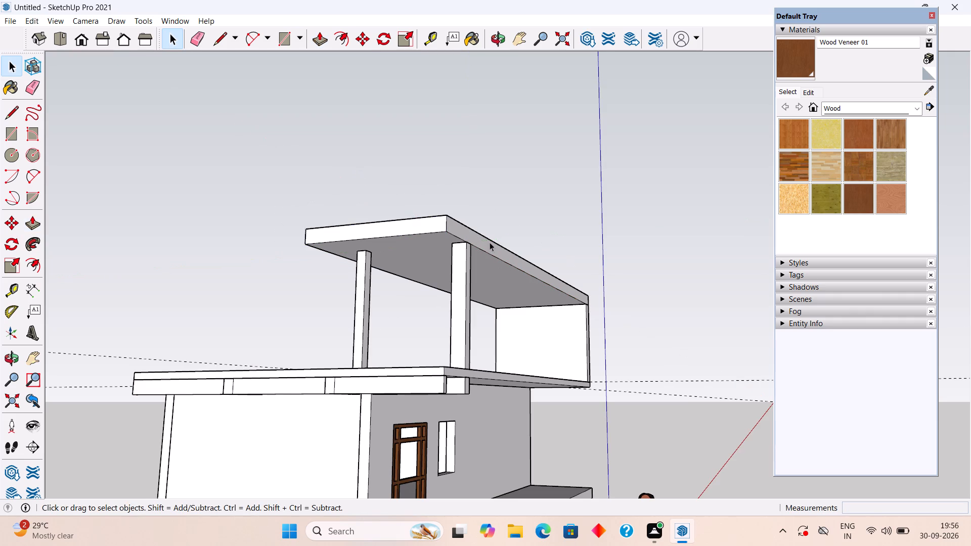
# Examine the extended upper slab and its overhang from the front, from below and from the post-side corner.
pyautogui.moveTo(465, 257); pyautogui.dragTo(255, 325, button='middle')
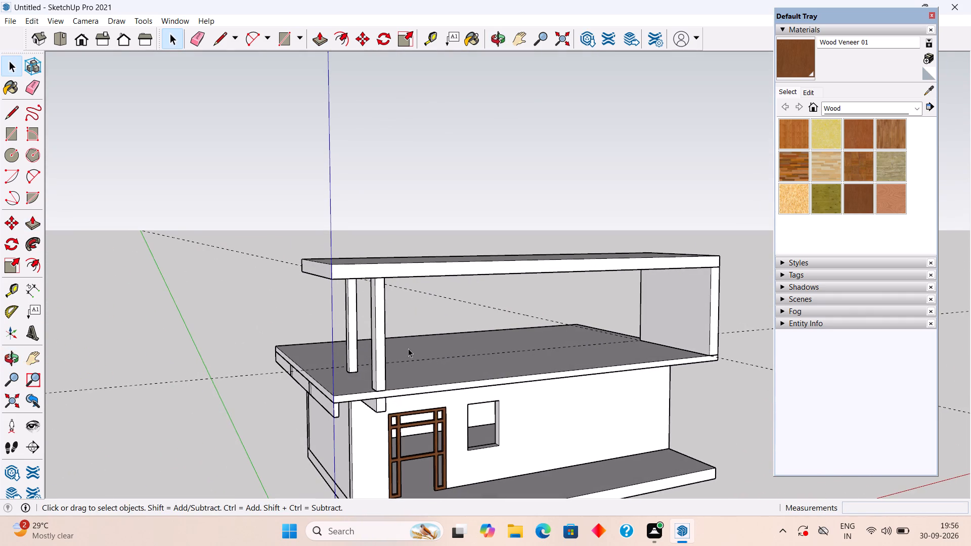
pyautogui.moveTo(409, 346); pyautogui.dragTo(266, 307, button='middle')
pyautogui.moveTo(438, 388); pyautogui.dragTo(458, 307, button='middle')
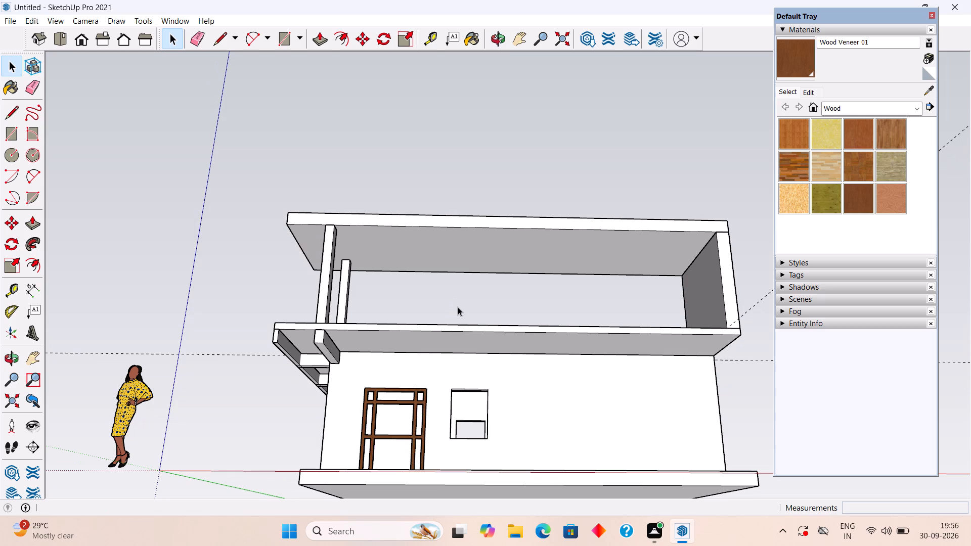
pyautogui.moveTo(442, 322); pyautogui.dragTo(504, 350, button='middle')
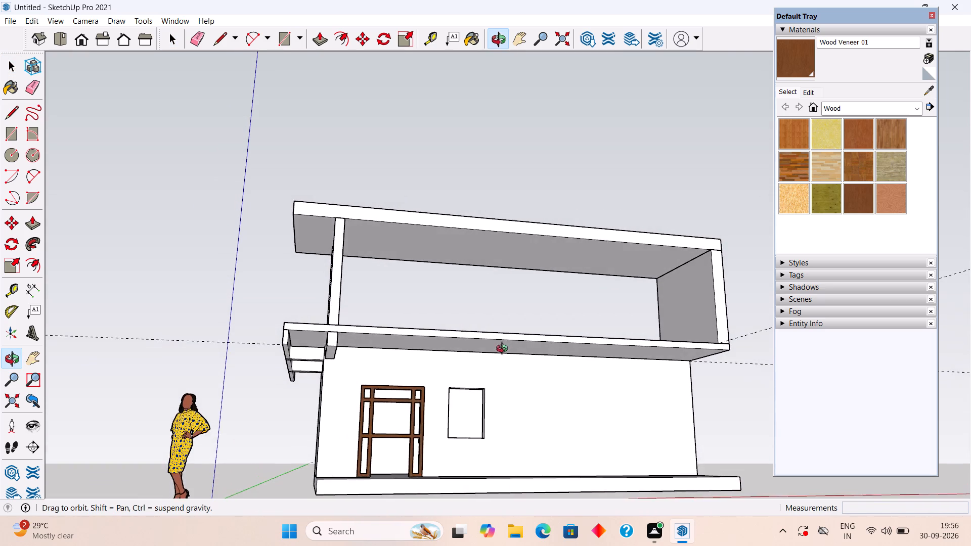
pyautogui.moveTo(504, 350); pyautogui.dragTo(493, 329, button='middle')
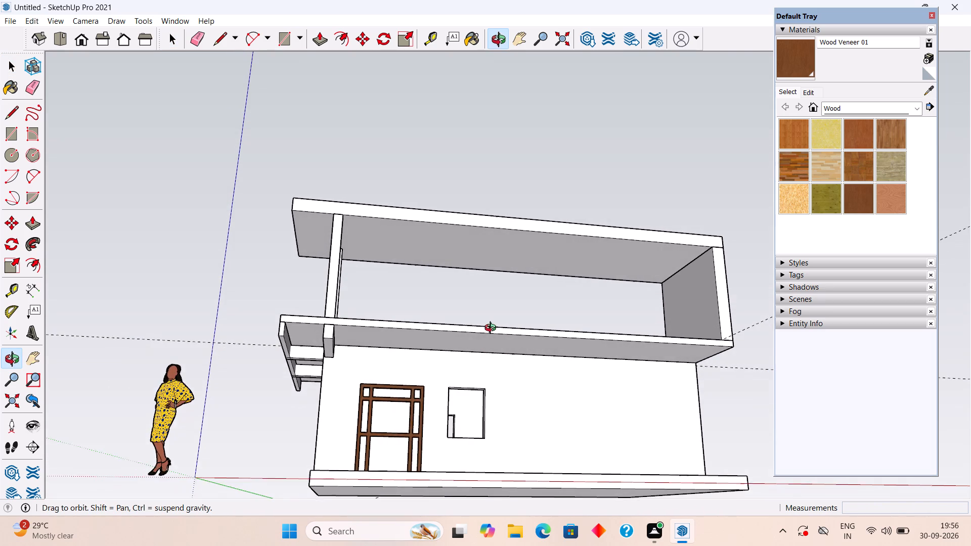
pyautogui.moveTo(493, 329); pyautogui.dragTo(511, 369, button='middle')
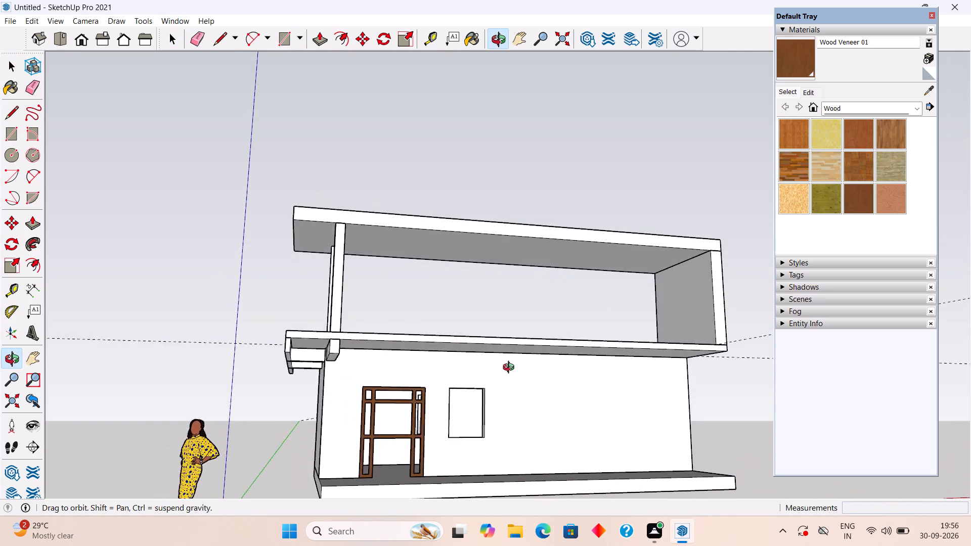
pyautogui.moveTo(511, 369); pyautogui.dragTo(517, 385, button='middle')
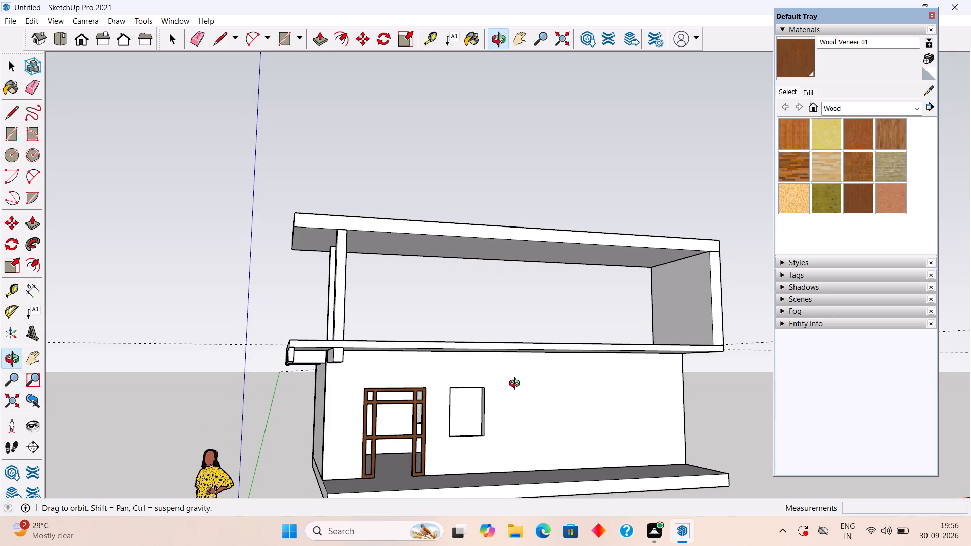
pyautogui.moveTo(517, 385); pyautogui.dragTo(664, 410, button='middle')
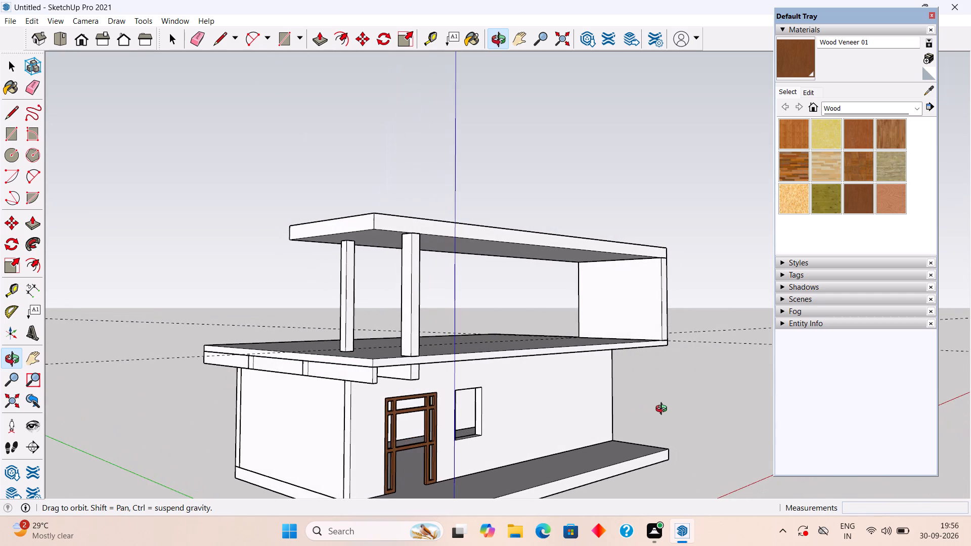
pyautogui.moveTo(664, 410); pyautogui.dragTo(661, 411, button='middle')
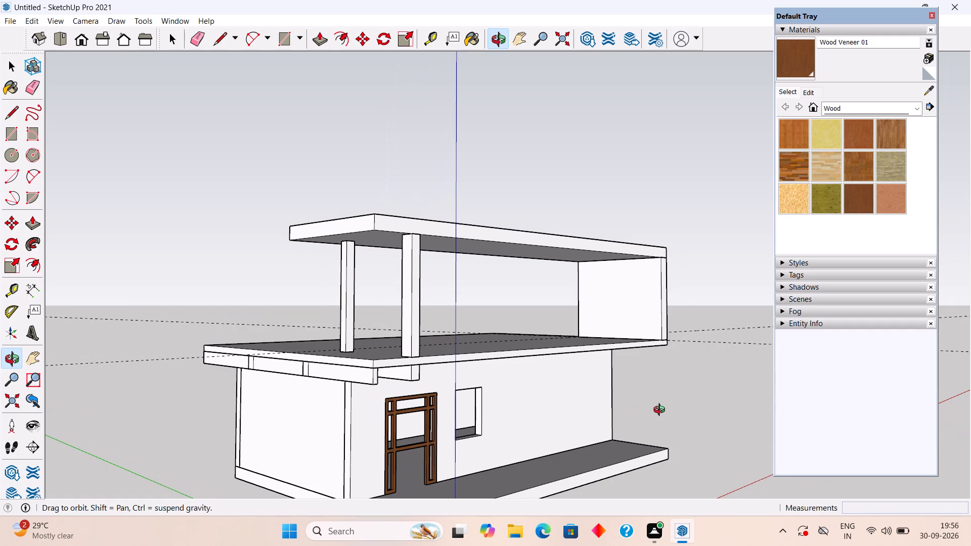
pyautogui.moveTo(661, 411); pyautogui.dragTo(632, 423, button='middle')
# Extend the front end of the outer edge beam under the roof slab by 1' inside its group, and close the group.
pyautogui.scroll(5, 335, 394)
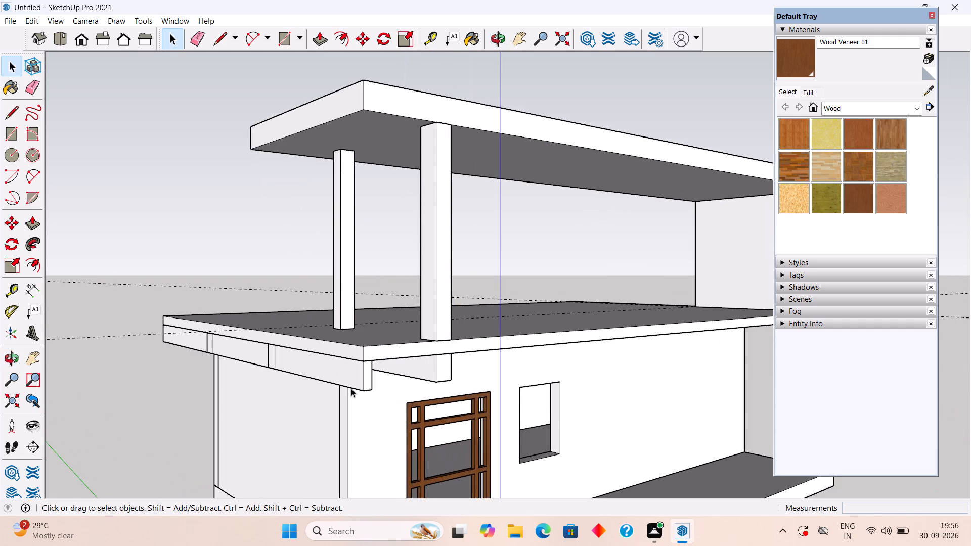
pyautogui.scroll(5, 351, 388)
pyautogui.click(382, 373)
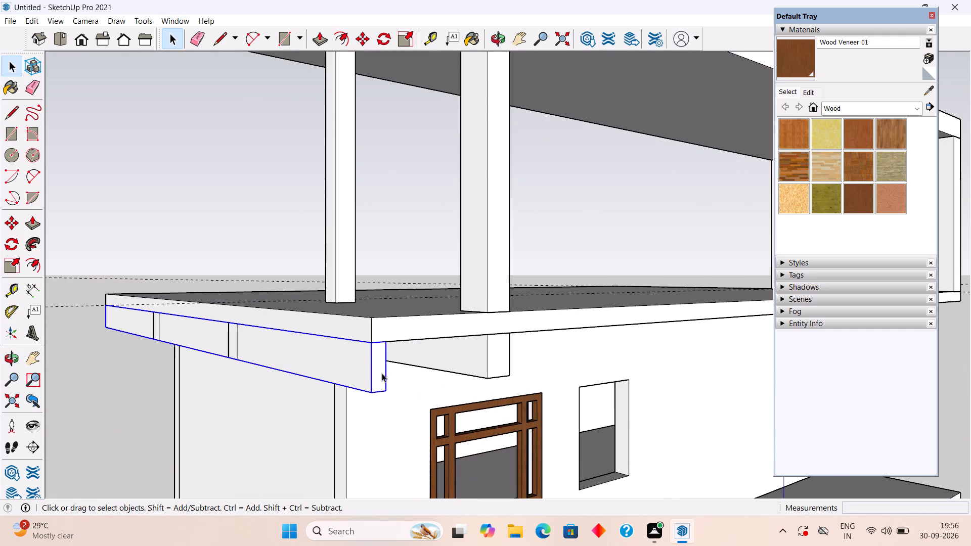
pyautogui.click(382, 373)
pyautogui.doubleClick(382, 373)
pyautogui.click(382, 373)
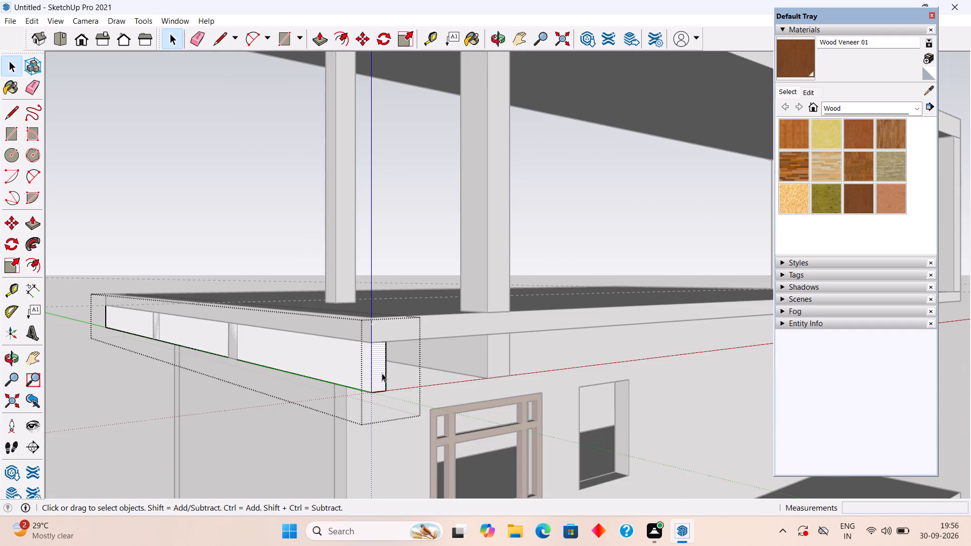
pyautogui.press('p')
pyautogui.click(382, 373)
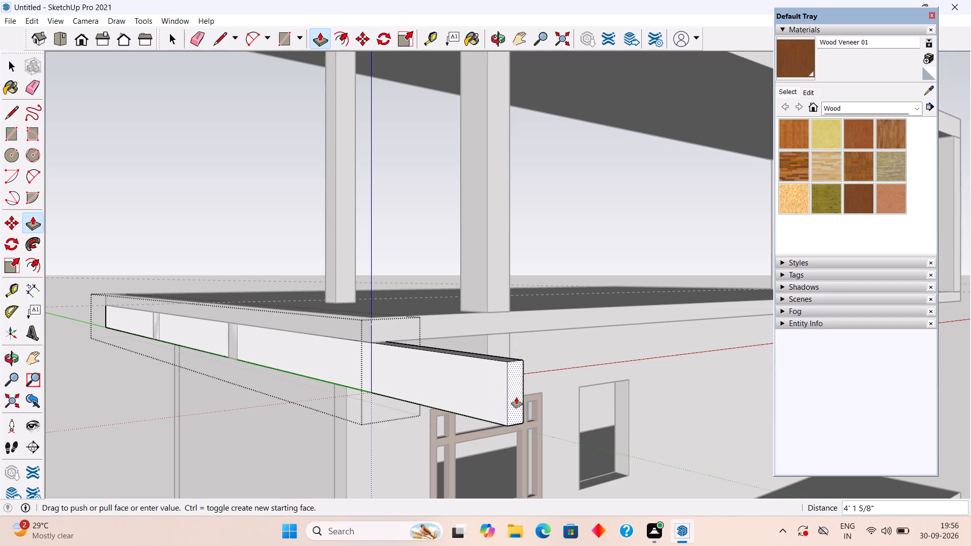
pyautogui.press('1')
pyautogui.press("'")
pyautogui.press('Return')
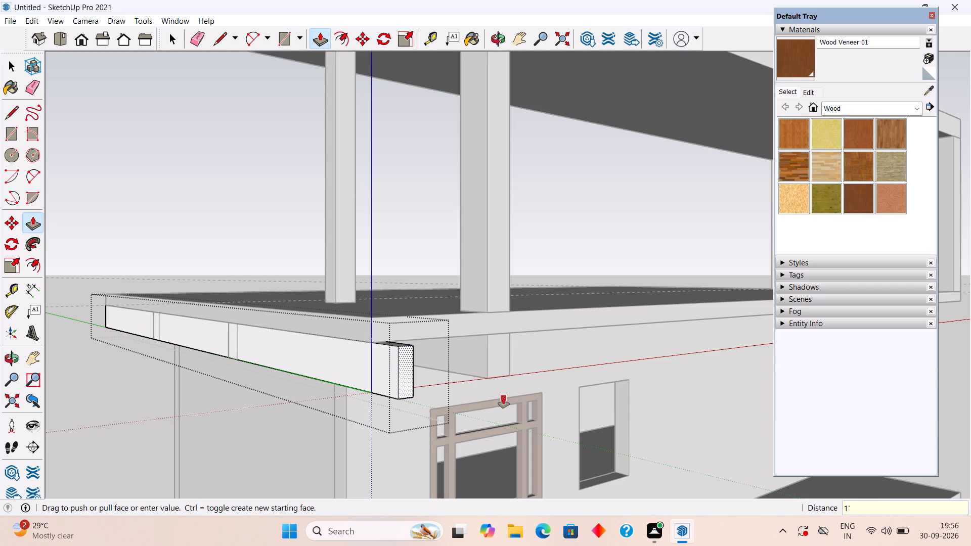
pyautogui.press('space')
pyautogui.moveTo(449, 377); pyautogui.dragTo(271, 375, button='middle')
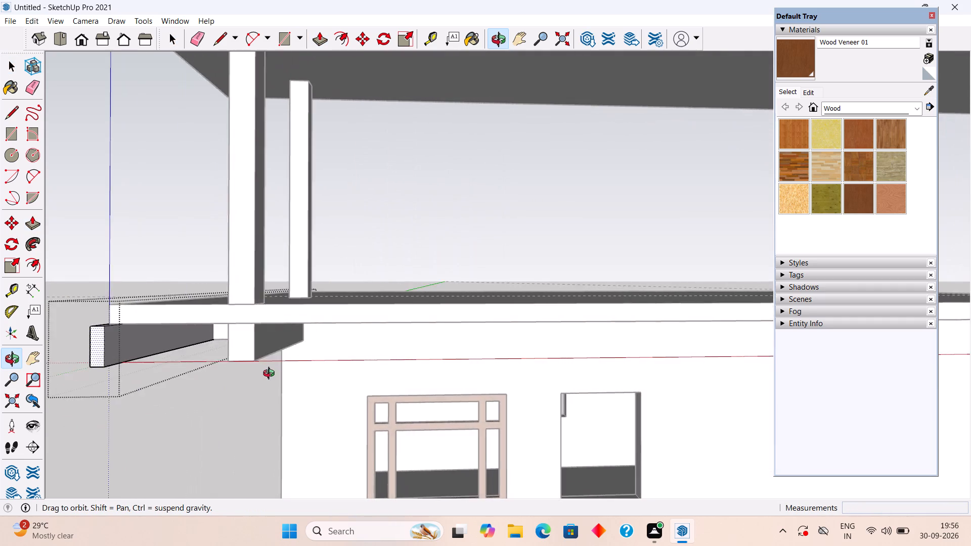
pyautogui.moveTo(271, 375); pyautogui.dragTo(295, 331, button='middle')
pyautogui.scroll(-7, 295, 331)
pyautogui.moveTo(241, 330); pyautogui.dragTo(203, 371, button='middle')
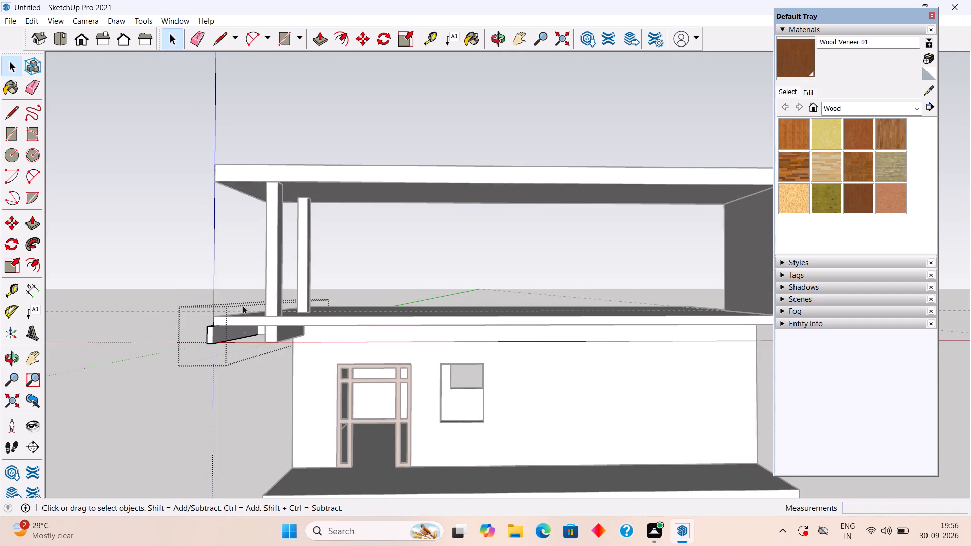
pyautogui.click(88, 166)
# Place a vertical guide on the extended edge beam's inner side face, 4" from its front end edge.
pyautogui.moveTo(447, 282); pyautogui.dragTo(362, 314, button='middle')
pyautogui.scroll(8, 222, 388)
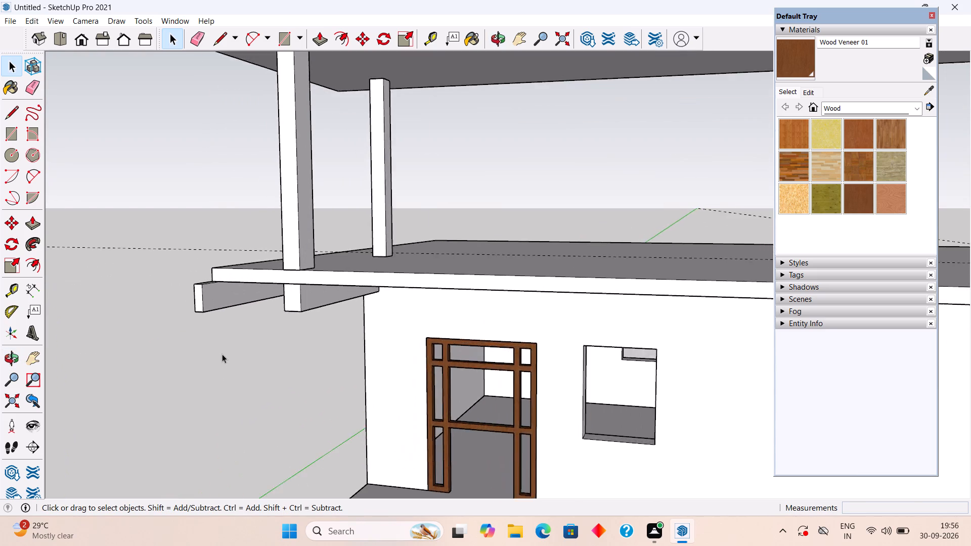
pyautogui.scroll(3, 222, 354)
pyautogui.scroll(3, 195, 247)
pyautogui.moveTo(195, 247); pyautogui.dragTo(160, 267, button='middle')
pyautogui.scroll(5, 169, 270)
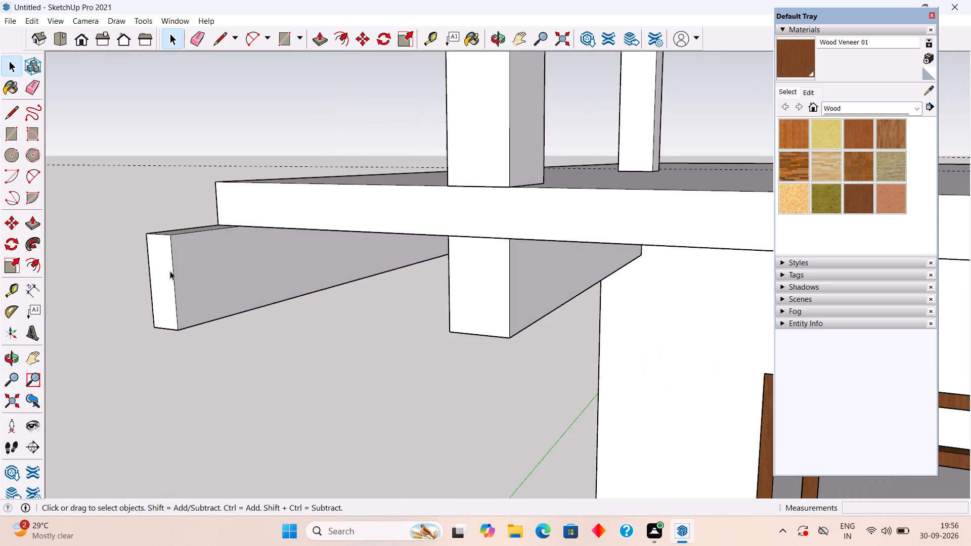
pyautogui.scroll(2, 170, 271)
pyautogui.press('t')
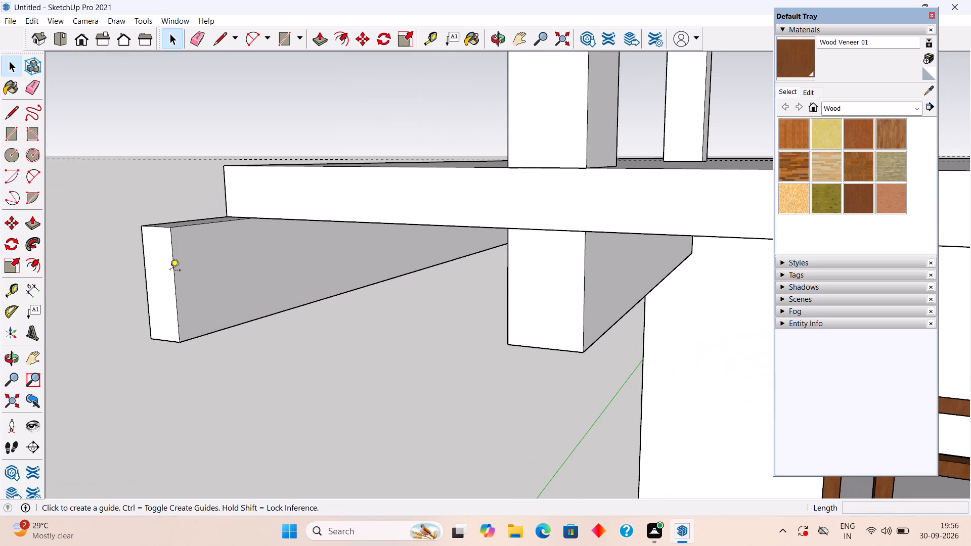
pyautogui.click(176, 278)
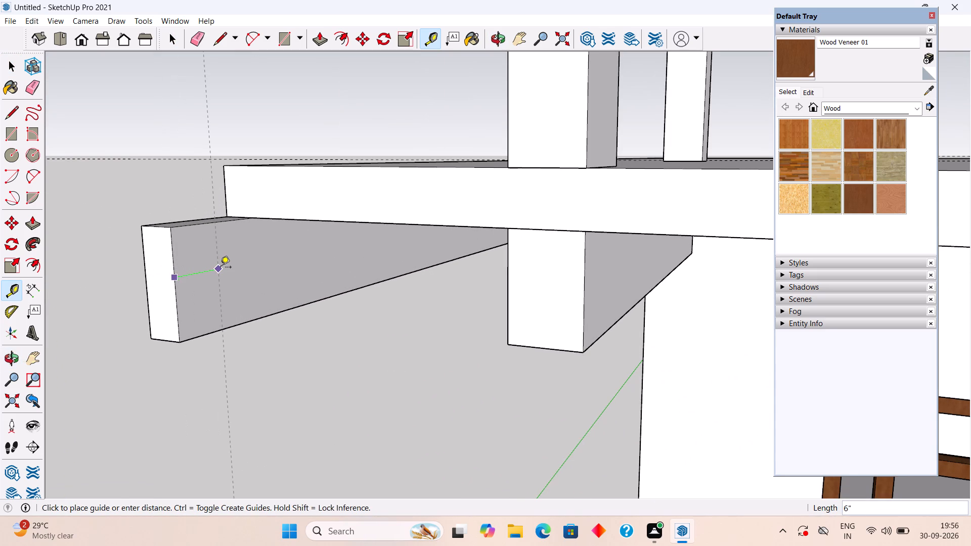
pyautogui.write('4"')
pyautogui.press('Return')
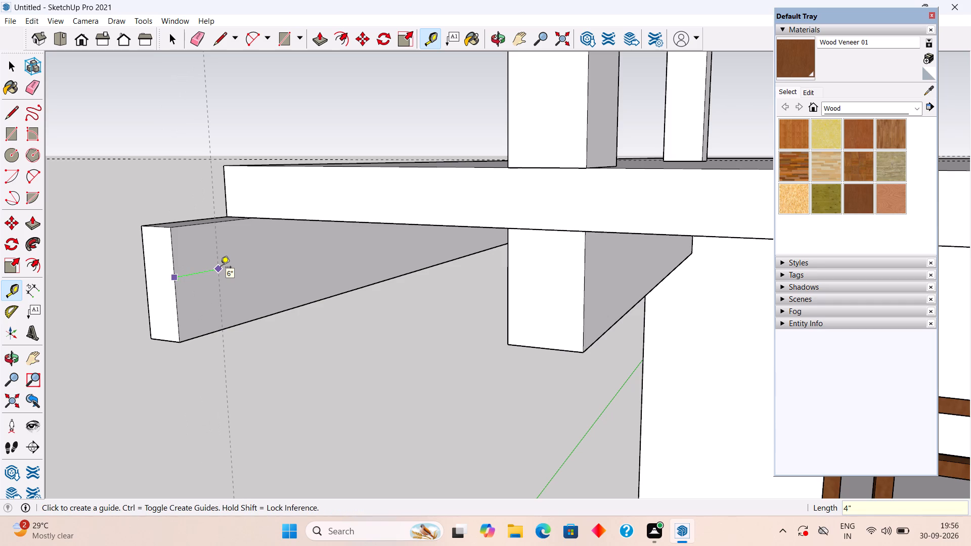
pyautogui.press('space')
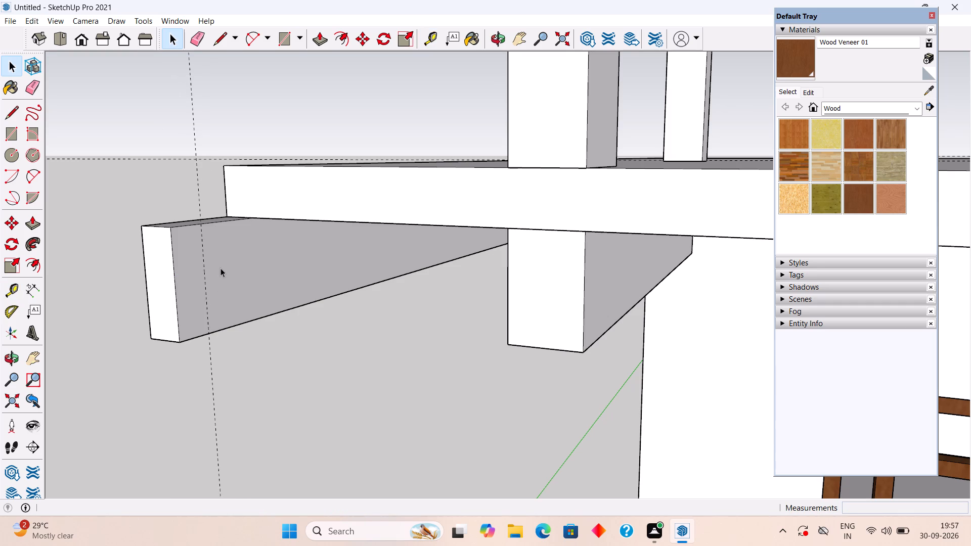
# Draw a vertical line along the guide down the edge beam's inner side face, redrawing it inside the beam's group.
pyautogui.press('l')
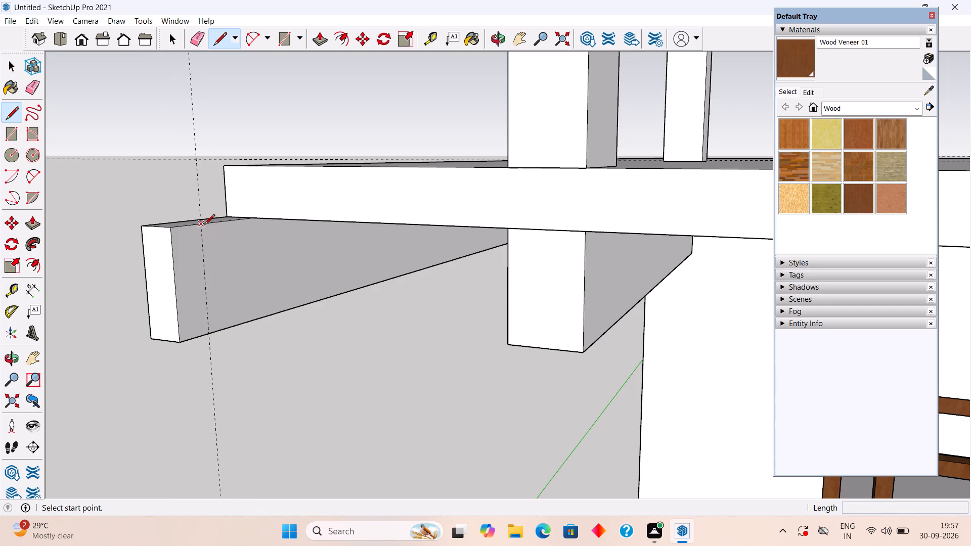
pyautogui.click(204, 225)
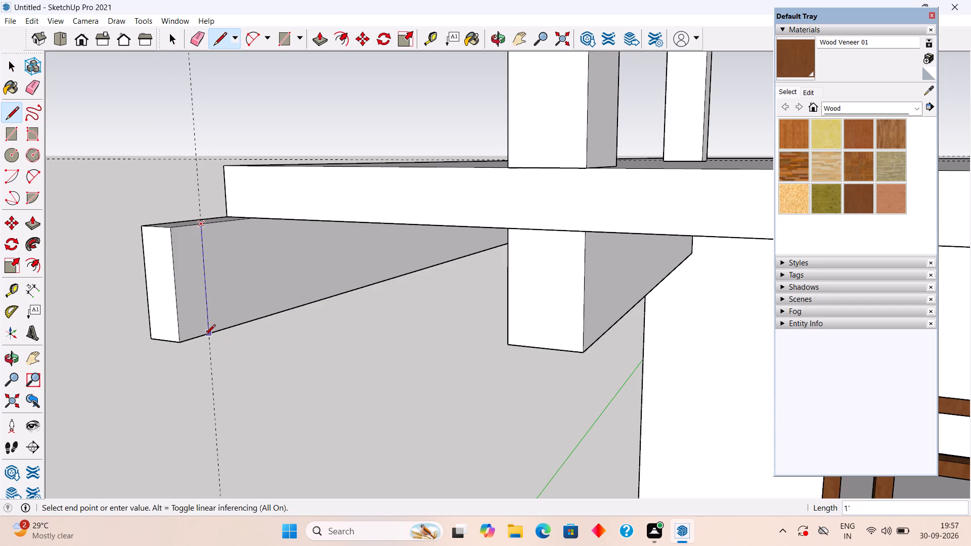
pyautogui.click(205, 336)
pyautogui.press('space')
pyautogui.click(190, 306)
pyautogui.tripleClick(190, 306)
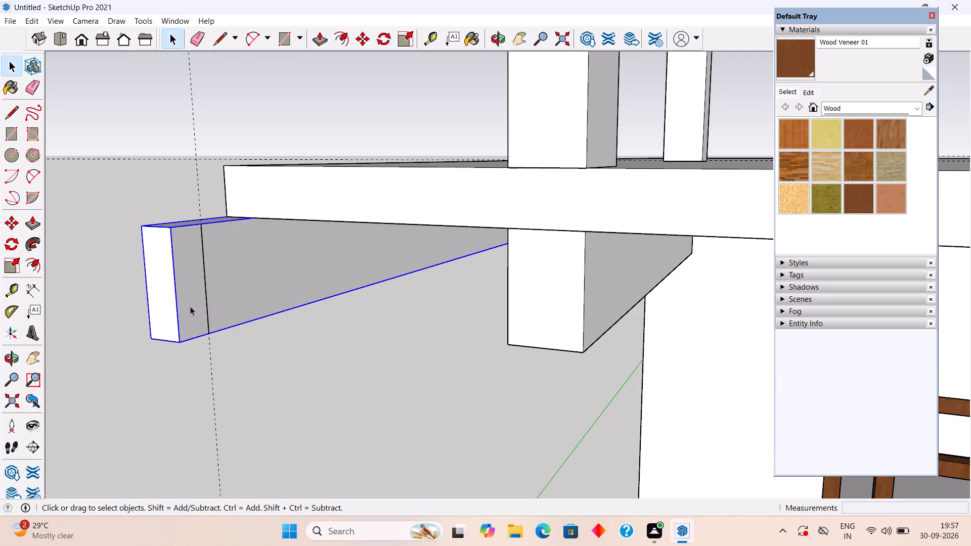
pyautogui.click(190, 306)
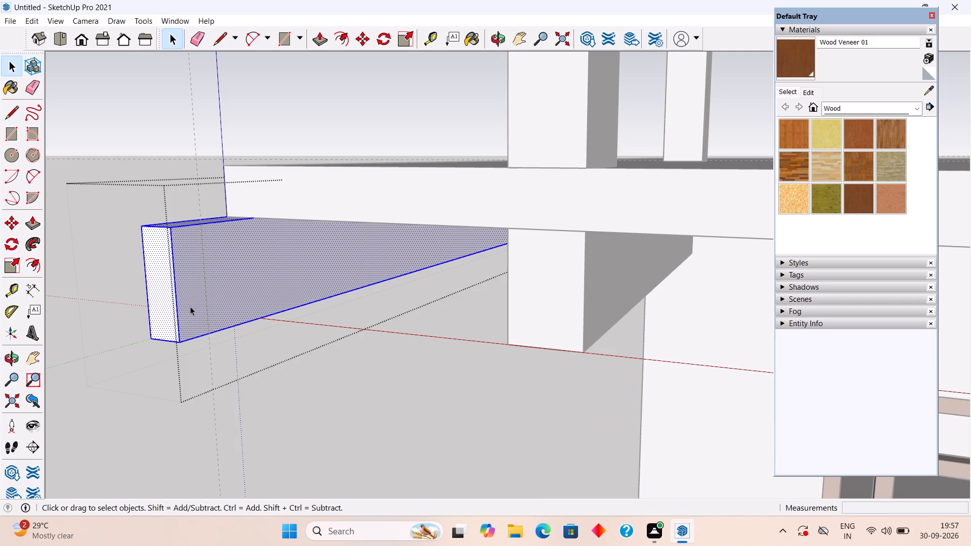
pyautogui.press('l')
pyautogui.click(204, 227)
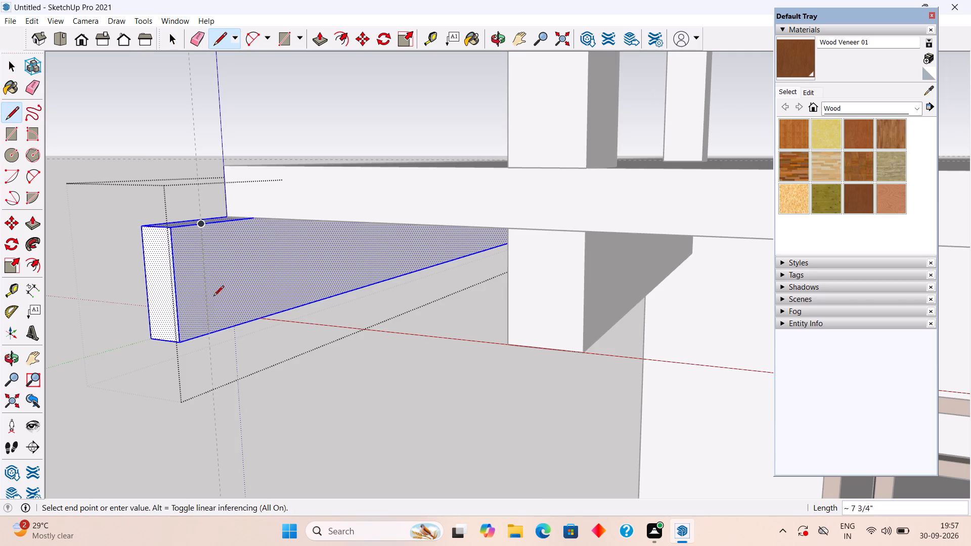
pyautogui.click(214, 333)
pyautogui.press('space')
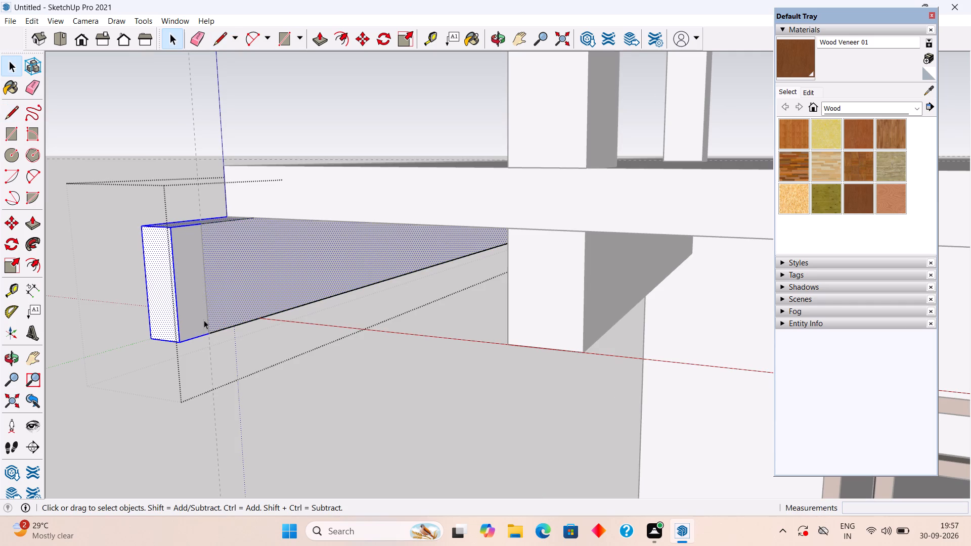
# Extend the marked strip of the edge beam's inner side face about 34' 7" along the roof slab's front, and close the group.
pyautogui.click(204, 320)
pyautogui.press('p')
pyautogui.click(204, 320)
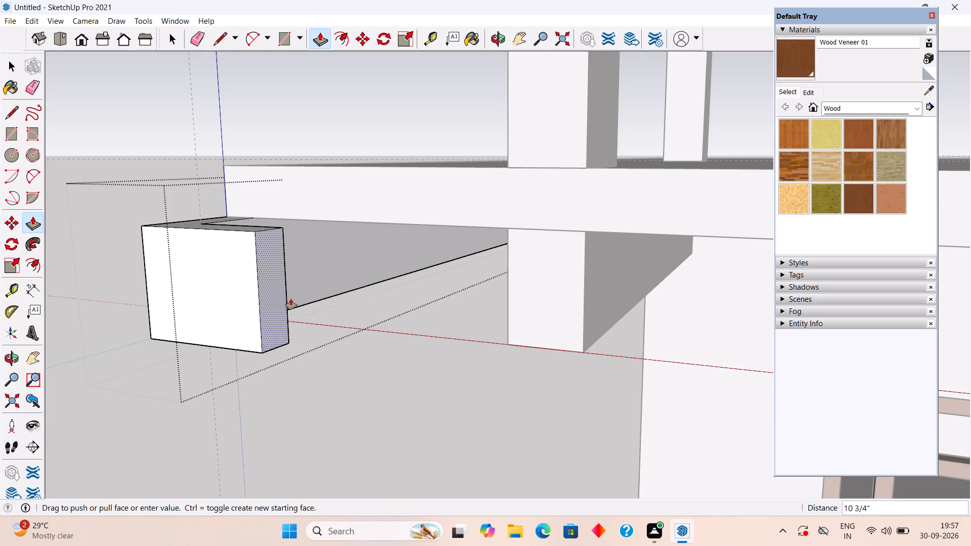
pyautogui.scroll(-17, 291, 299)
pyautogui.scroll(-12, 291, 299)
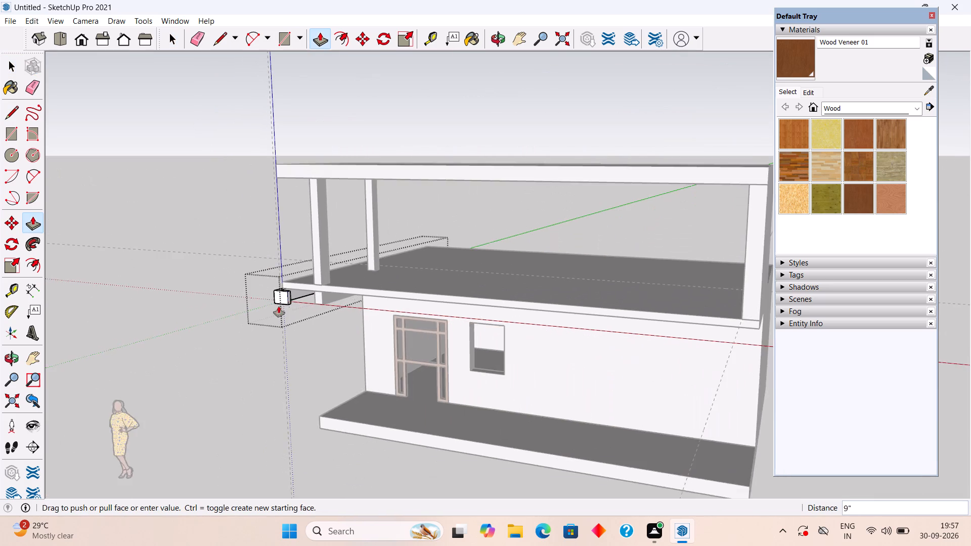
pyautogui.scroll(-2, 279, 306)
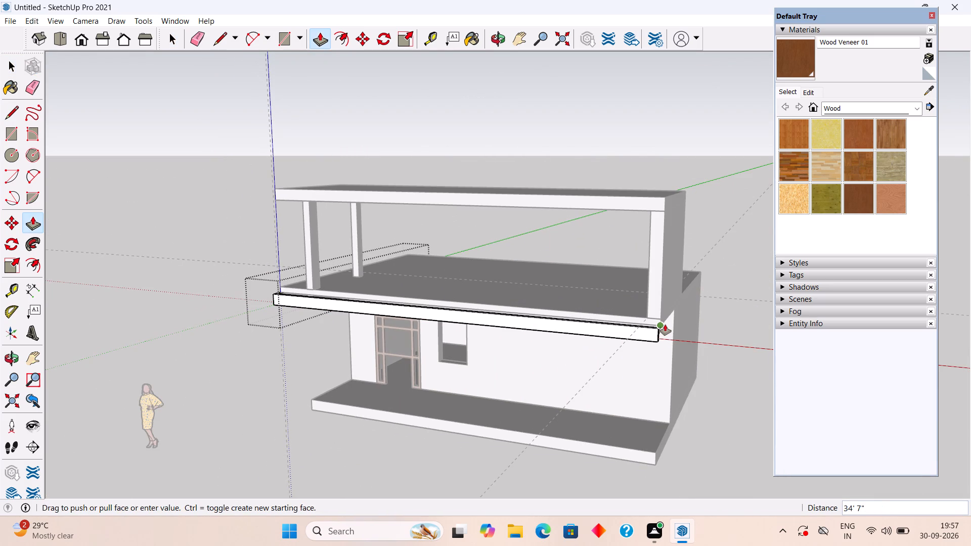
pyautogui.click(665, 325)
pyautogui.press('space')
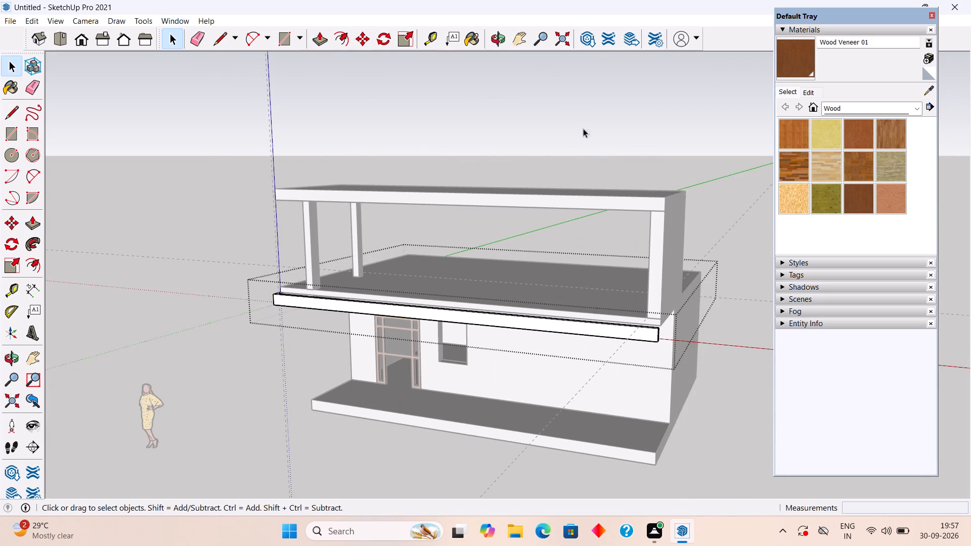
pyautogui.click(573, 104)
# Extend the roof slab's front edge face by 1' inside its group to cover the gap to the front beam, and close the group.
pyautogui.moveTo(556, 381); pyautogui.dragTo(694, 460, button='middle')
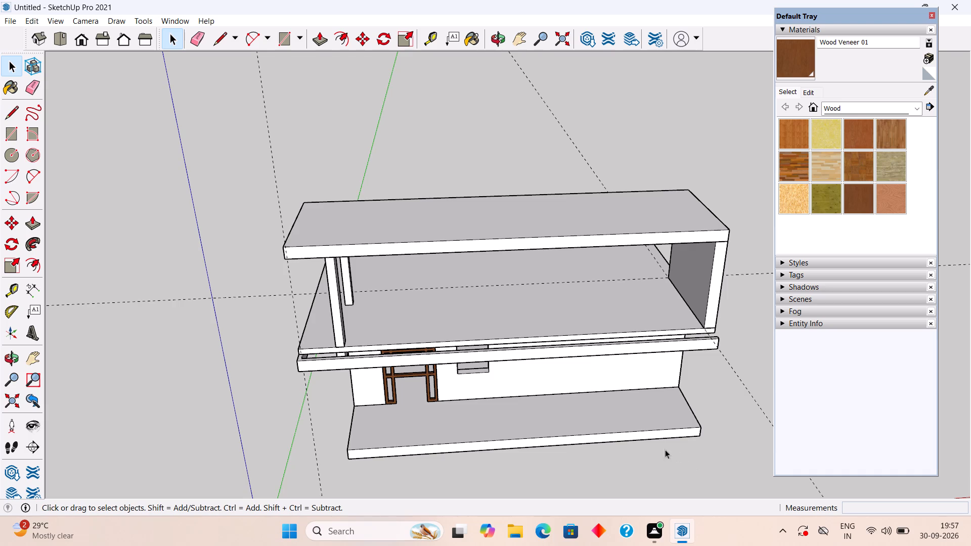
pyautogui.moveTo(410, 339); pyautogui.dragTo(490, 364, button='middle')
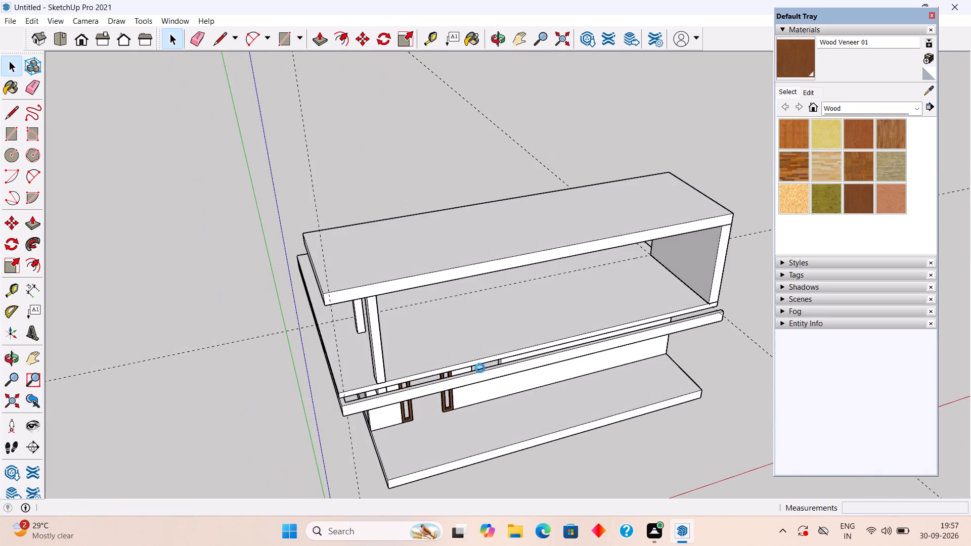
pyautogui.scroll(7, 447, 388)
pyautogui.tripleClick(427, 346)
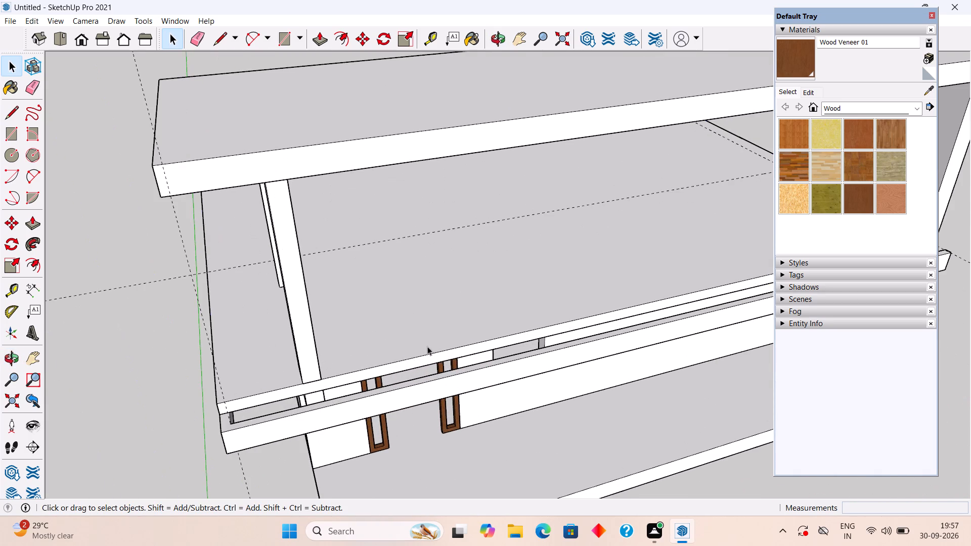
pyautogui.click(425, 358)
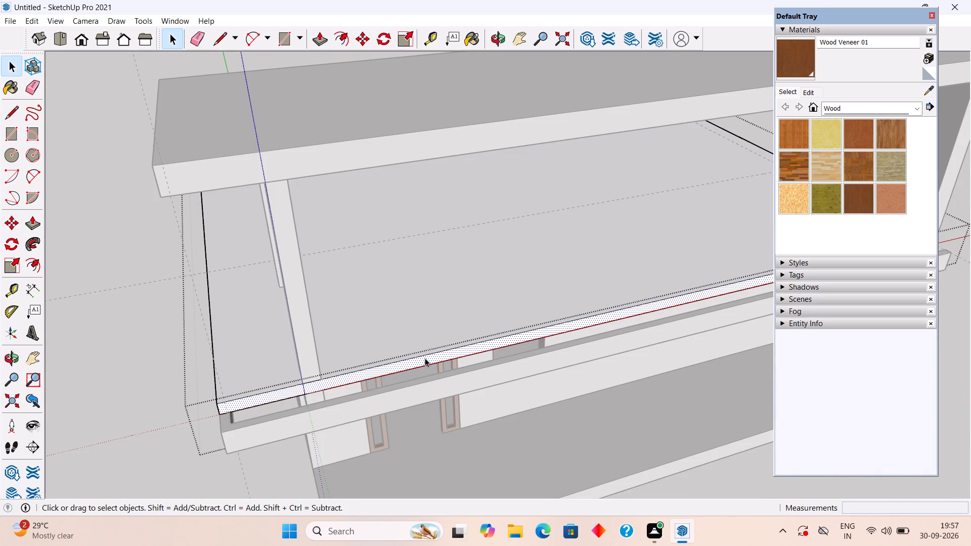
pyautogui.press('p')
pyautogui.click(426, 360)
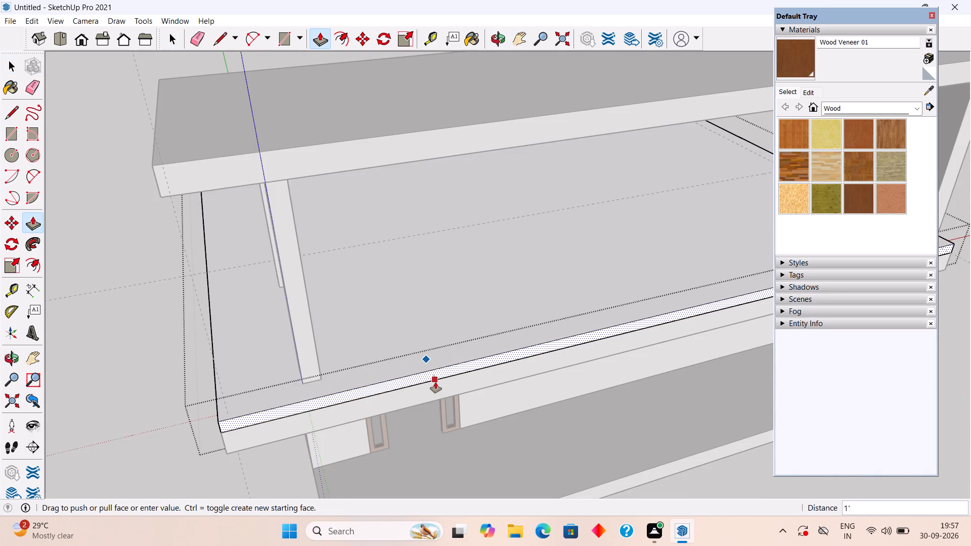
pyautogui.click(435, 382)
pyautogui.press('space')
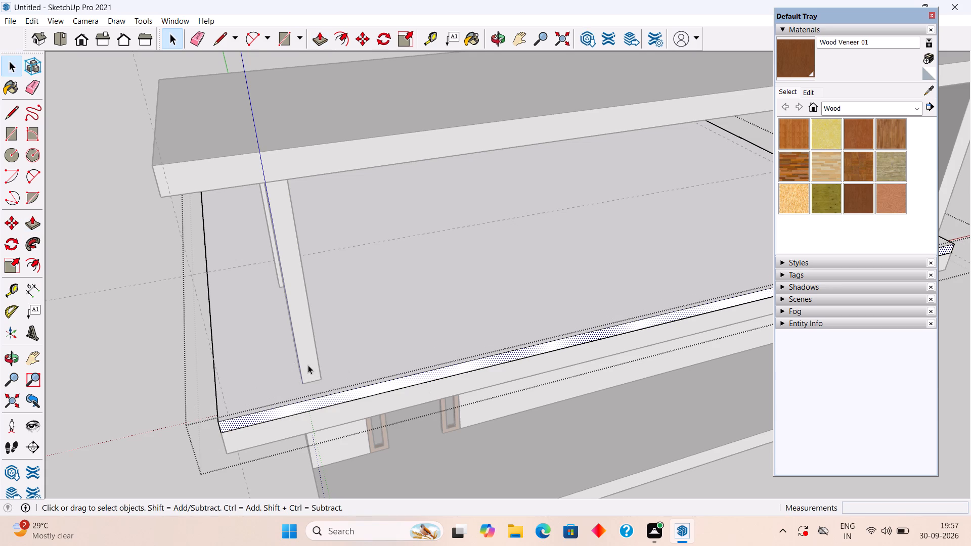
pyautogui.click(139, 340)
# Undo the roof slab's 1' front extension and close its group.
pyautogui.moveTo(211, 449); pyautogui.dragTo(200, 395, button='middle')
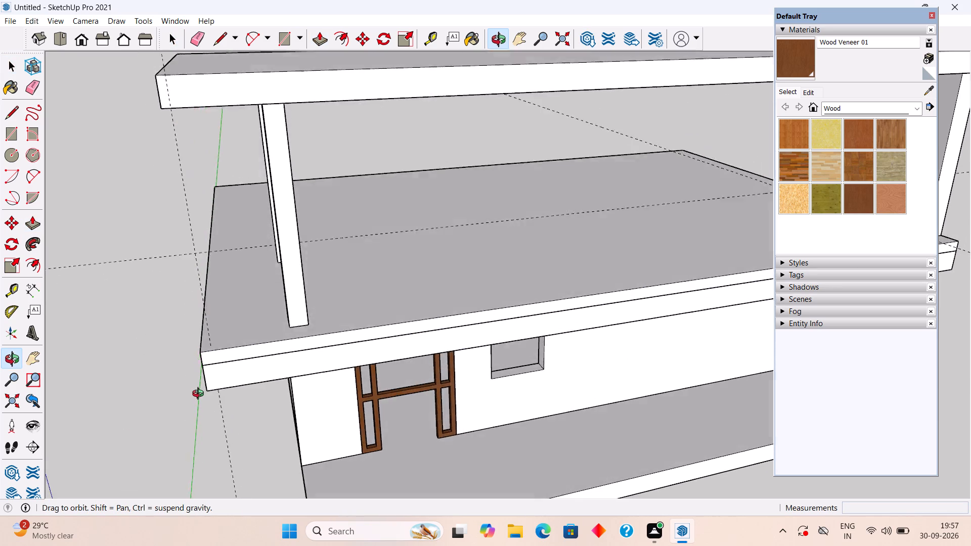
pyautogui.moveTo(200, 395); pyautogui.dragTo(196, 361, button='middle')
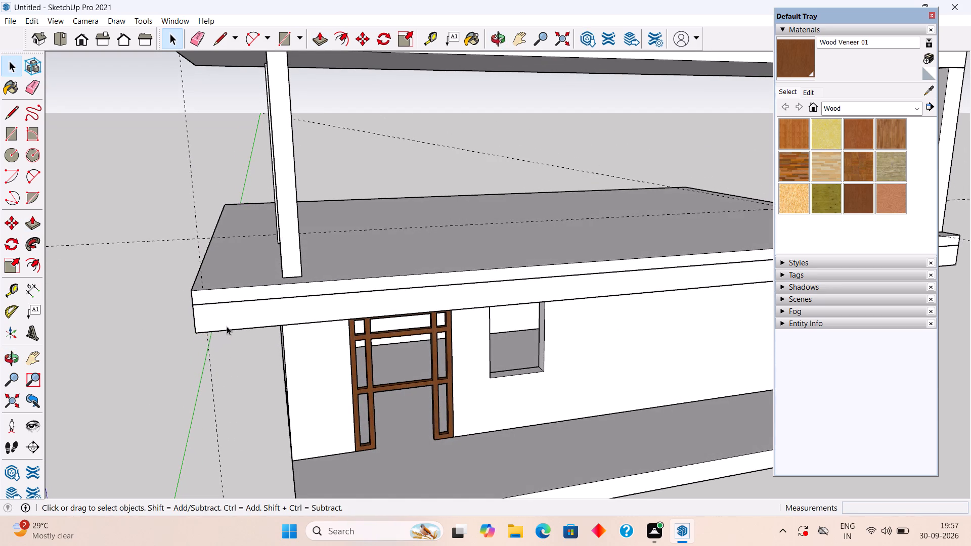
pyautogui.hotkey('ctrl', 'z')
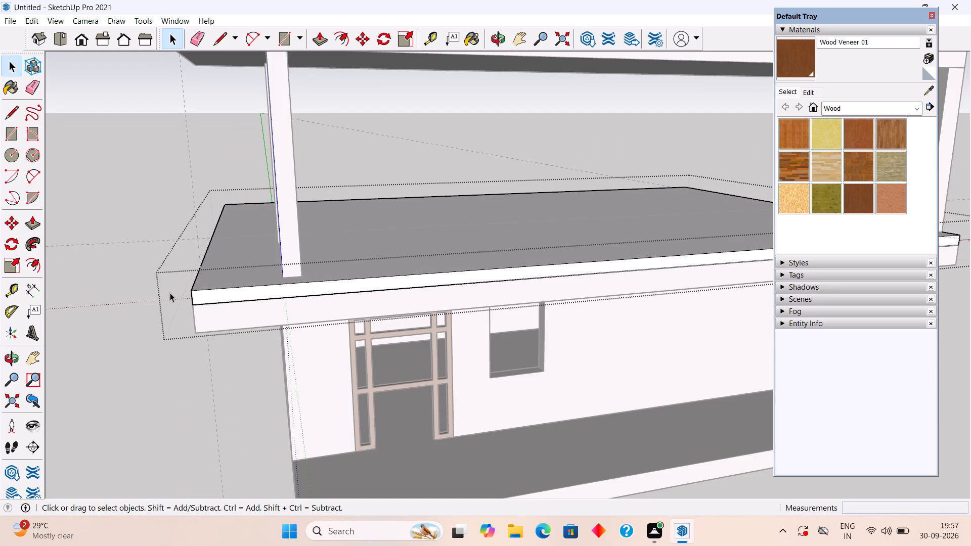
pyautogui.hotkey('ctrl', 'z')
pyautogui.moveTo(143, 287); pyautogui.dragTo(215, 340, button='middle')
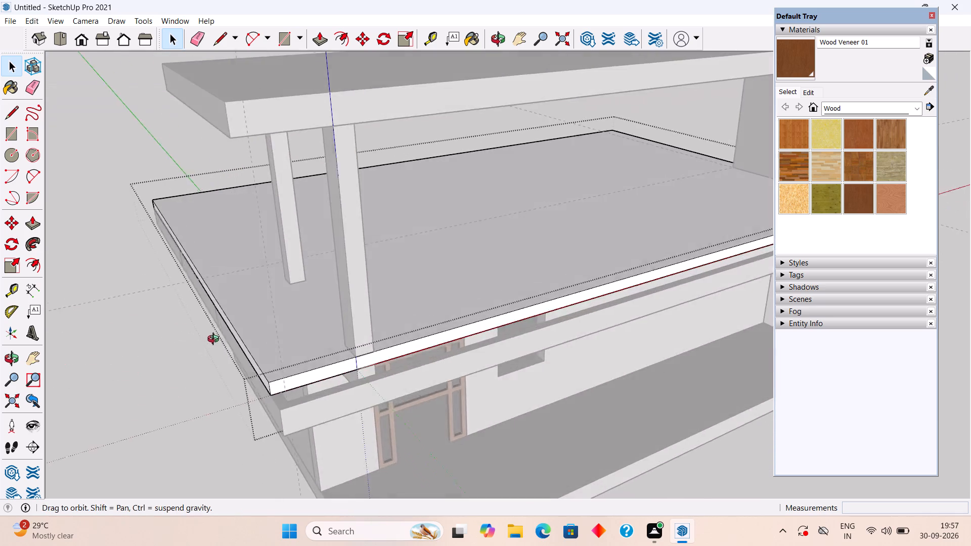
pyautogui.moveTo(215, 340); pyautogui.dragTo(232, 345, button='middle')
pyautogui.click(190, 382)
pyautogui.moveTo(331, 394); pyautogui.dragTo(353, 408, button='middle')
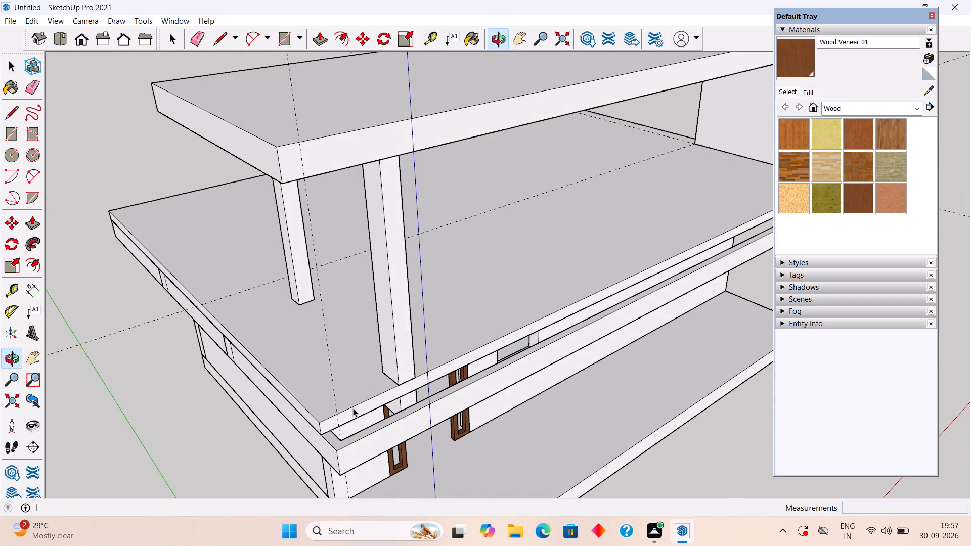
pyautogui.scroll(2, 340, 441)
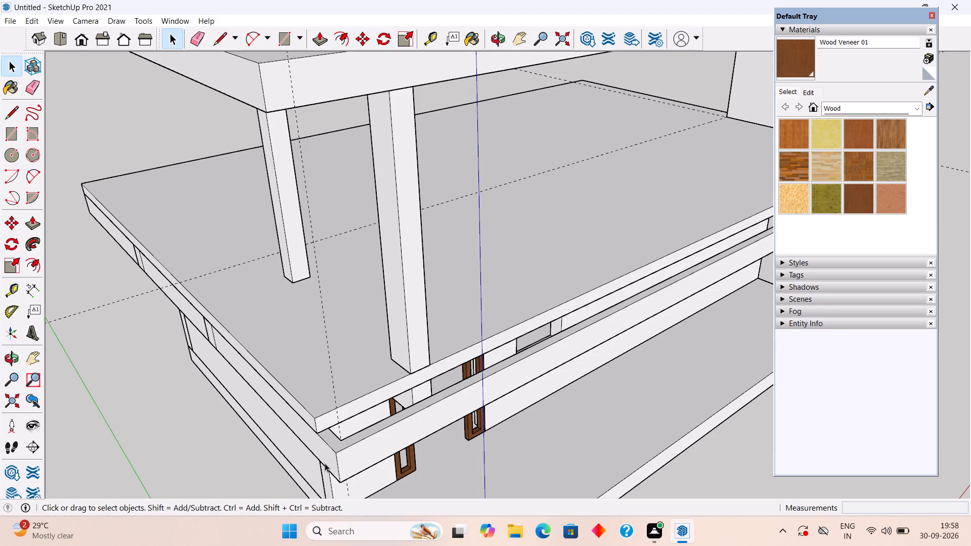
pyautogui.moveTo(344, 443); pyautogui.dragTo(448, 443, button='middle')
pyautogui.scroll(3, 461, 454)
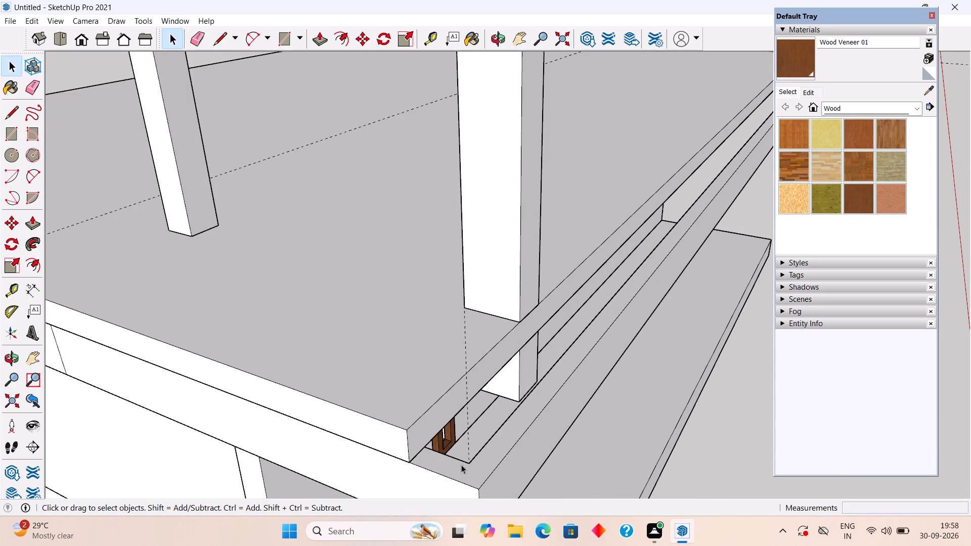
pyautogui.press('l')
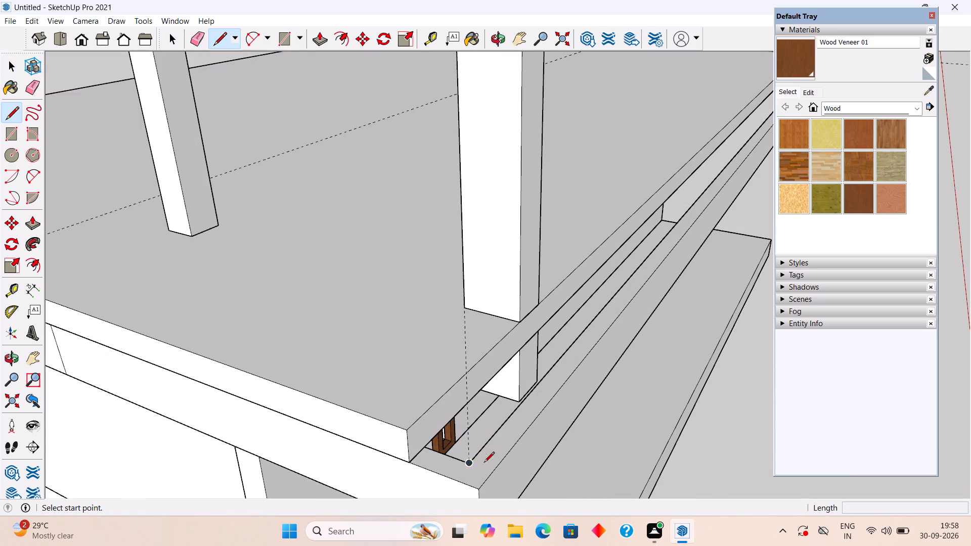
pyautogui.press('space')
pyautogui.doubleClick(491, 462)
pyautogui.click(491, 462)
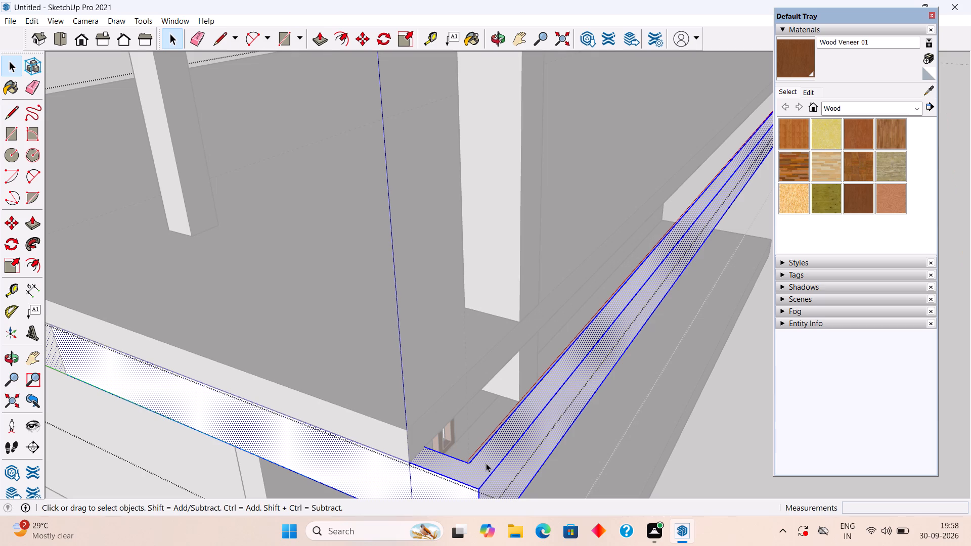
# Undo the front beam, the dividing line and guide, and the edge beam's 1' extension, back to the beam ending flush with the slab.
pyautogui.scroll(-6, 471, 470)
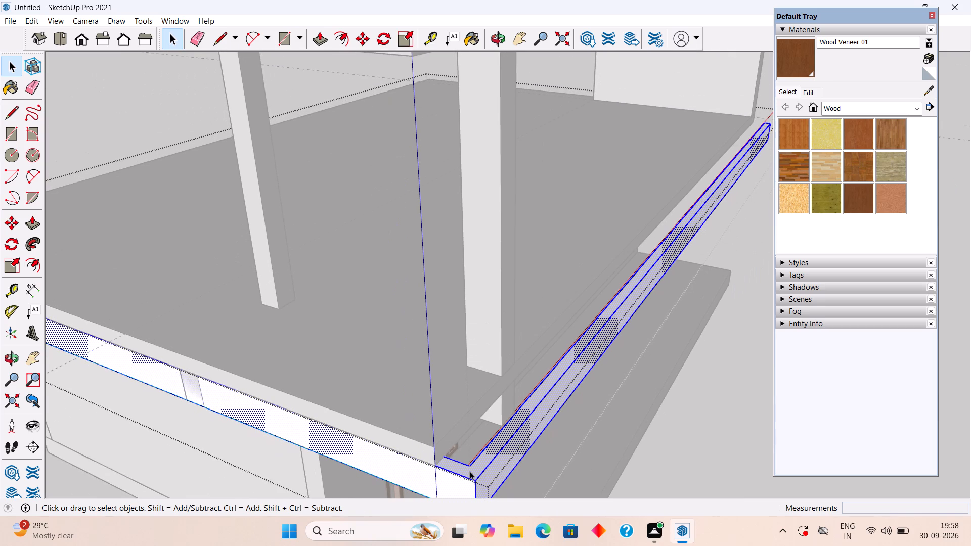
pyautogui.hotkey('ctrl', 'z')
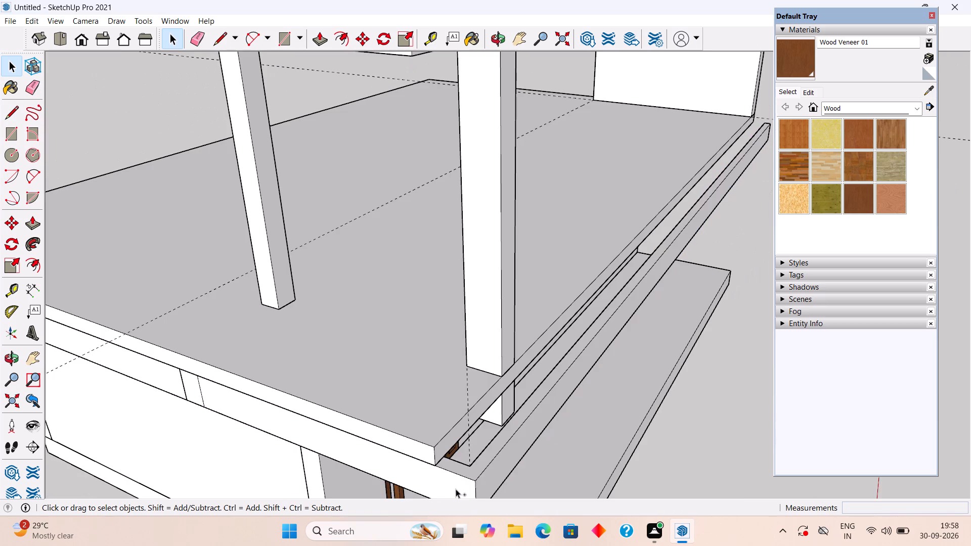
pyautogui.hotkey('ctrl', 'z')
pyautogui.hotkey('ctrl', 'z')
pyautogui.hotkey('ctrl', 'z')
pyautogui.hotkey('ctrl', 'z')
pyautogui.hotkey('ctrl', 'z')
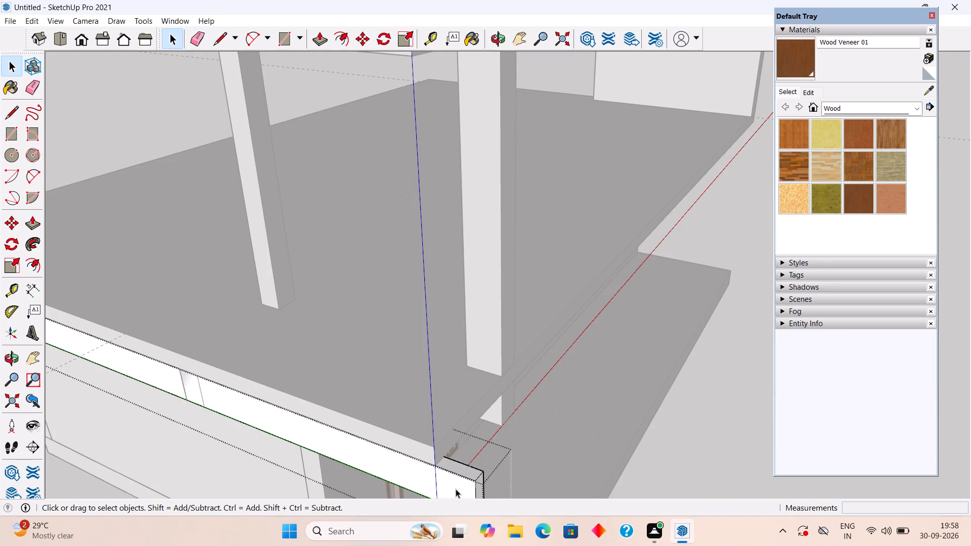
pyautogui.hotkey('ctrl', 'z')
pyautogui.hotkey('ctrl', 'z')
pyautogui.hotkey('ctrl', 'z')
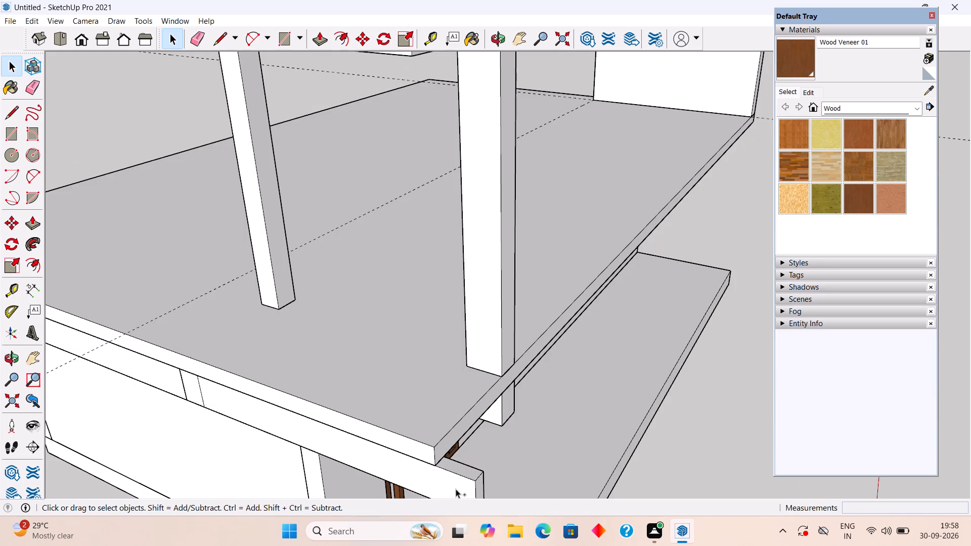
pyautogui.scroll(-8, 455, 488)
pyautogui.hotkey('ctrl', 'z')
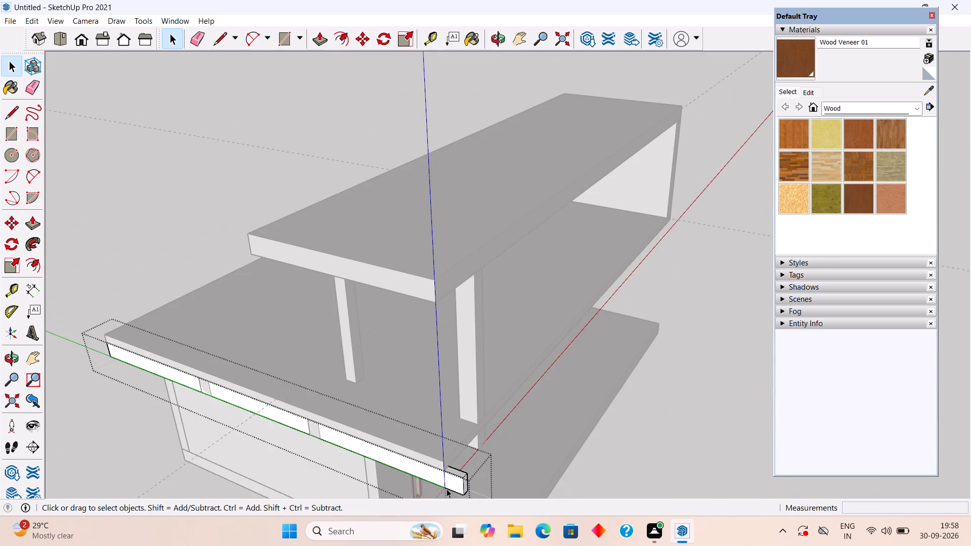
pyautogui.hotkey('ctrl', 'z')
pyautogui.click(634, 421)
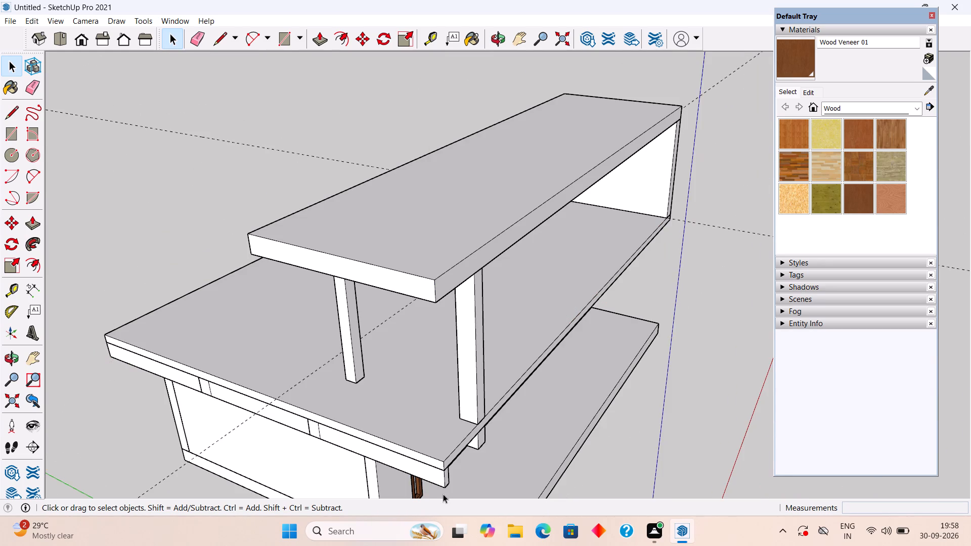
# Draw a vertical 6" by 12" rectangle from the roof slab's top front corner at the post side, projecting outward from the slab's front.
pyautogui.middleClick(441, 495)
pyautogui.moveTo(428, 483); pyautogui.dragTo(386, 408, button='middle')
pyautogui.scroll(4, 388, 404)
pyautogui.moveTo(389, 404); pyautogui.dragTo(452, 399, button='middle')
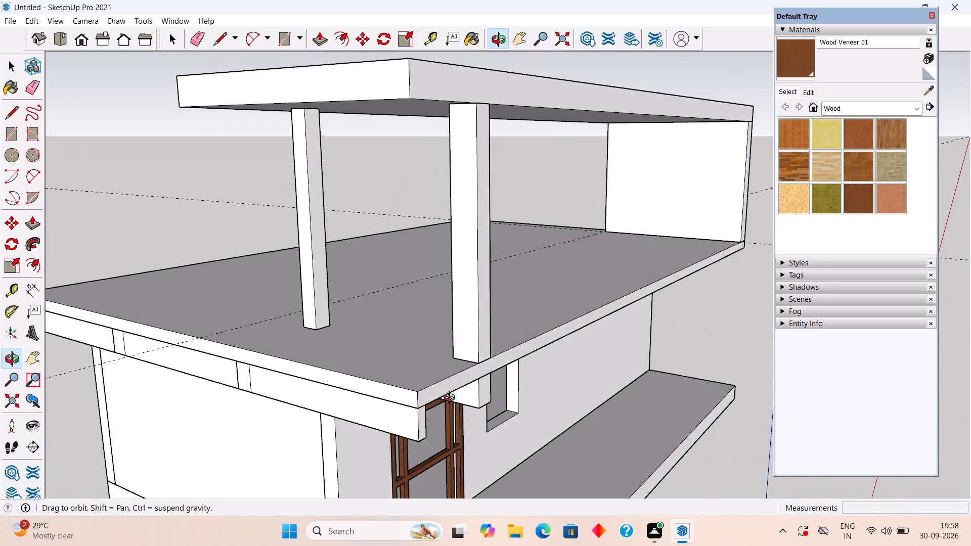
pyautogui.moveTo(452, 399); pyautogui.dragTo(604, 388, button='middle')
pyautogui.scroll(4, 615, 386)
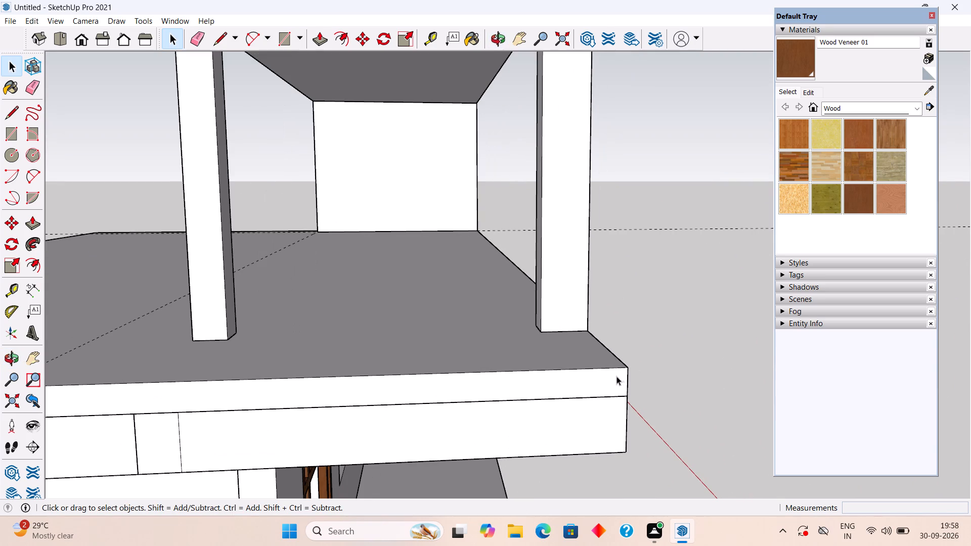
pyautogui.press('r')
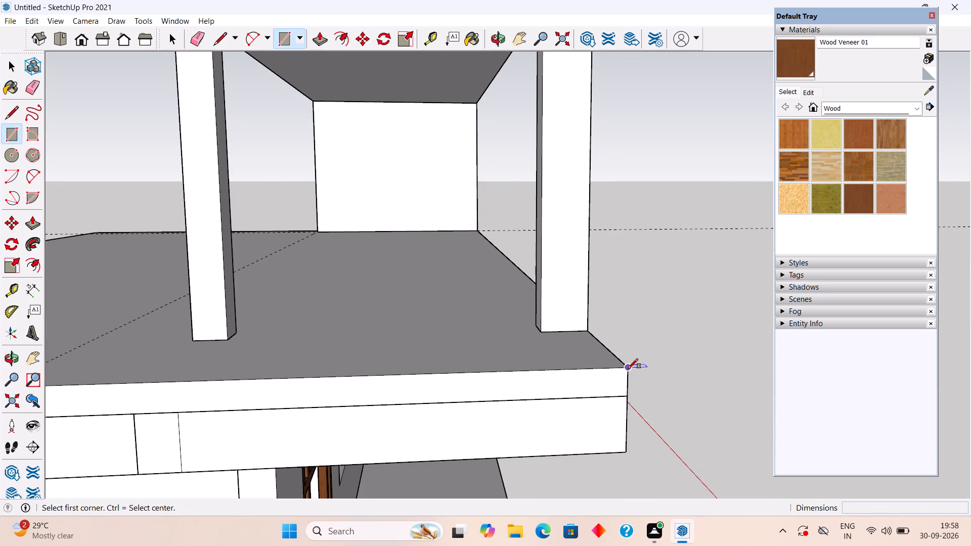
pyautogui.click(628, 369)
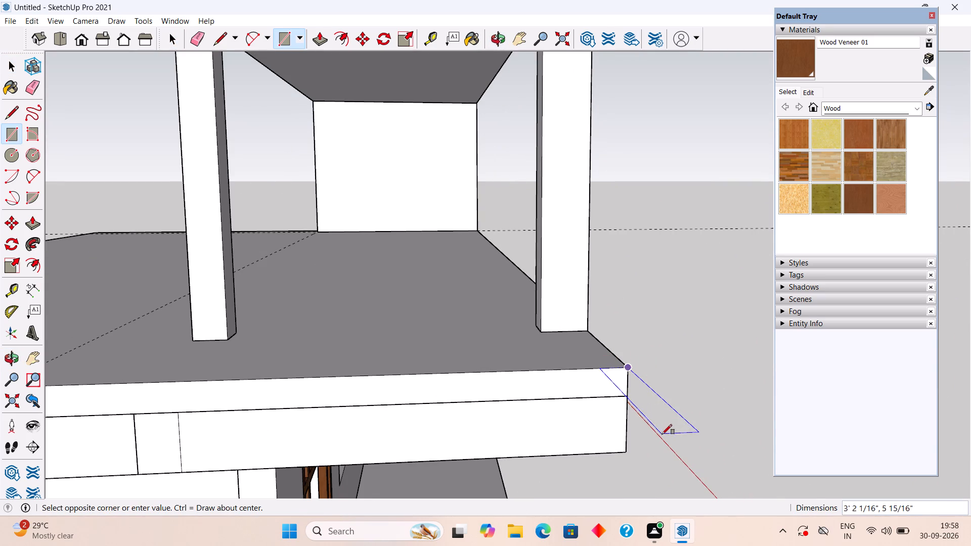
pyautogui.press('Right')
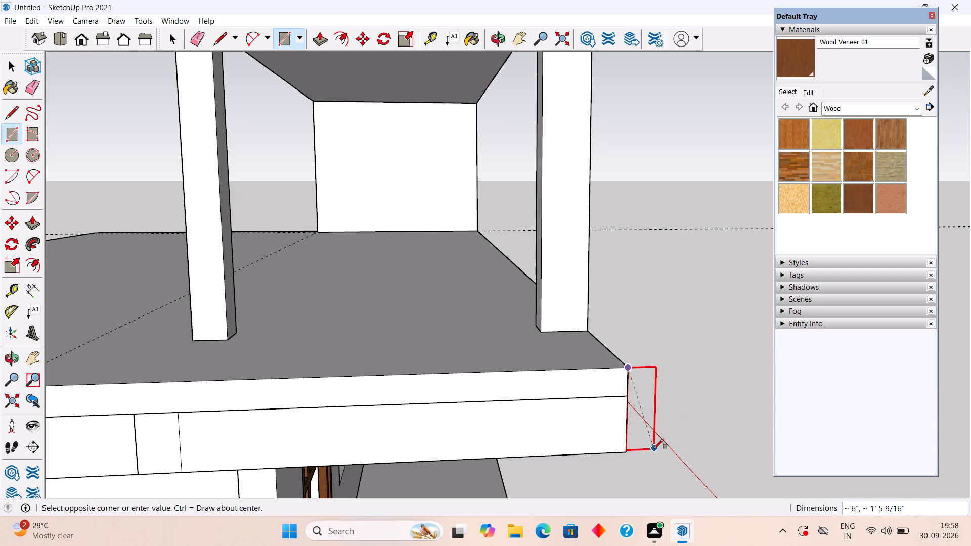
pyautogui.press('6')
pyautogui.hotkey('shift', '"')
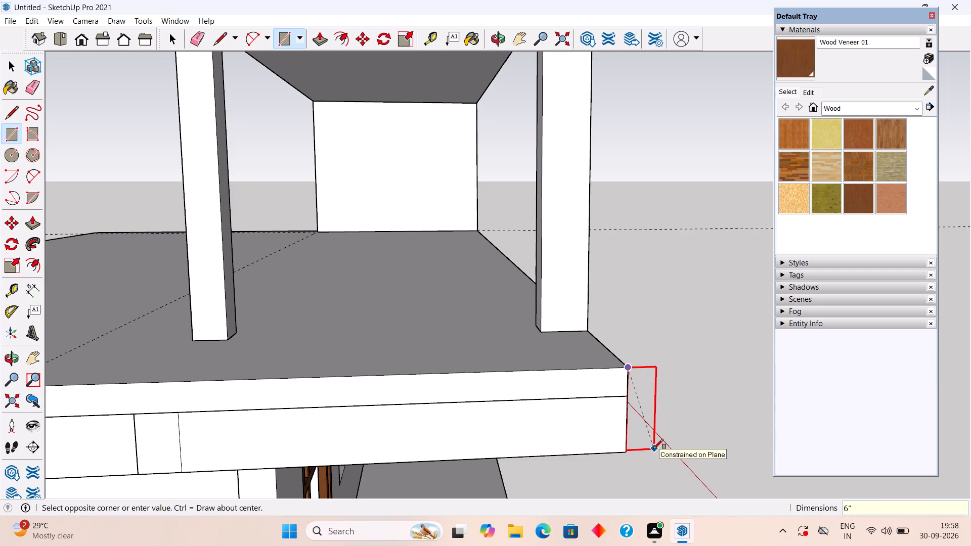
pyautogui.write(',12')
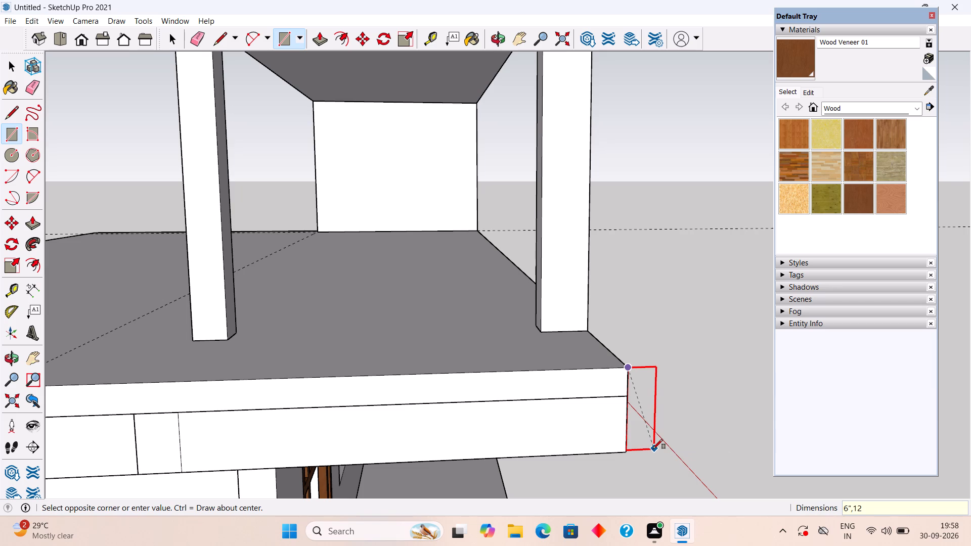
pyautogui.hotkey('shift', '"')
pyautogui.press('Return')
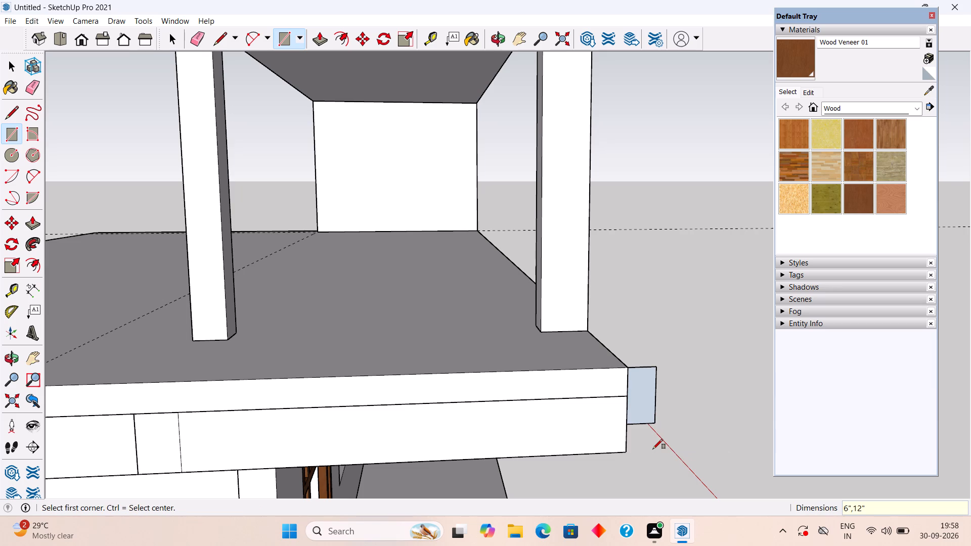
pyautogui.press('space')
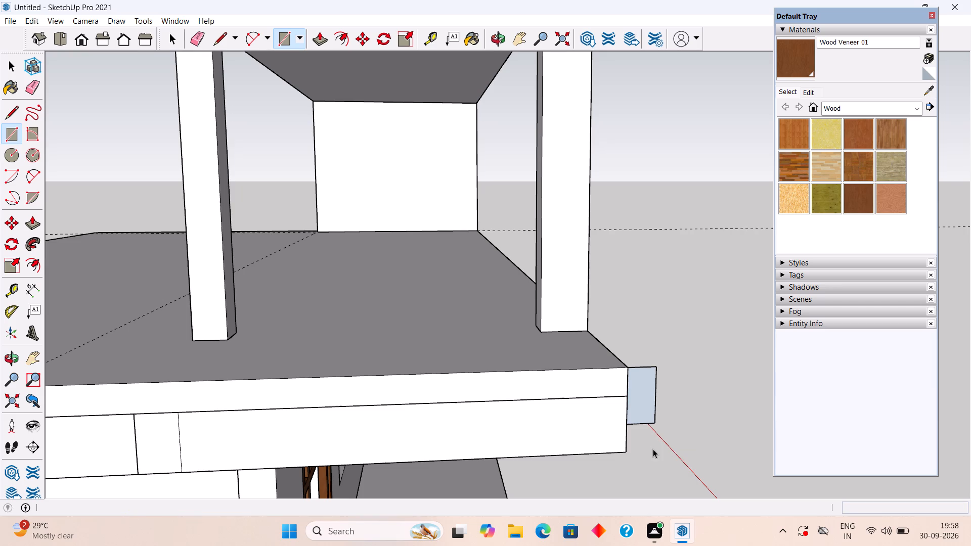
# Push/Pull the 6" by 12" rectangle 34' 11" along the roof slab's front to its far end, forming the front edge beam.
pyautogui.moveTo(591, 430); pyautogui.dragTo(107, 445, button='middle')
pyautogui.scroll(-1, 261, 457)
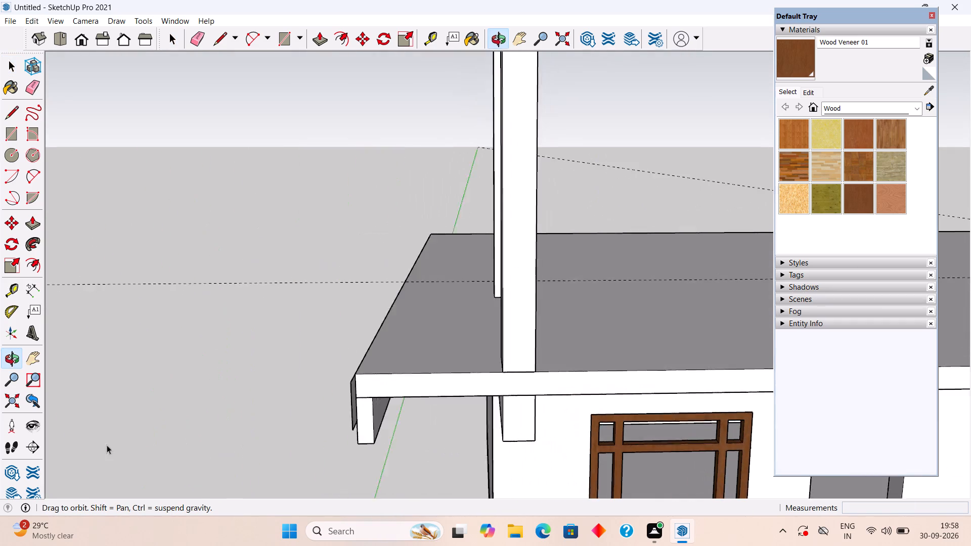
pyautogui.moveTo(107, 445); pyautogui.dragTo(111, 445, button='middle')
pyautogui.scroll(4, 290, 444)
pyautogui.moveTo(381, 400); pyautogui.dragTo(211, 418, button='middle')
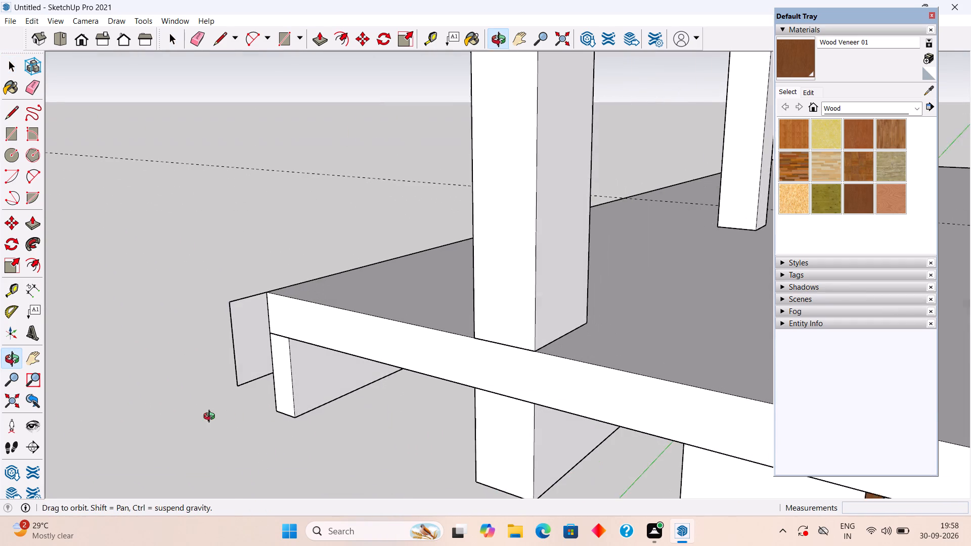
pyautogui.moveTo(211, 418); pyautogui.dragTo(209, 418, button='middle')
pyautogui.click(241, 359)
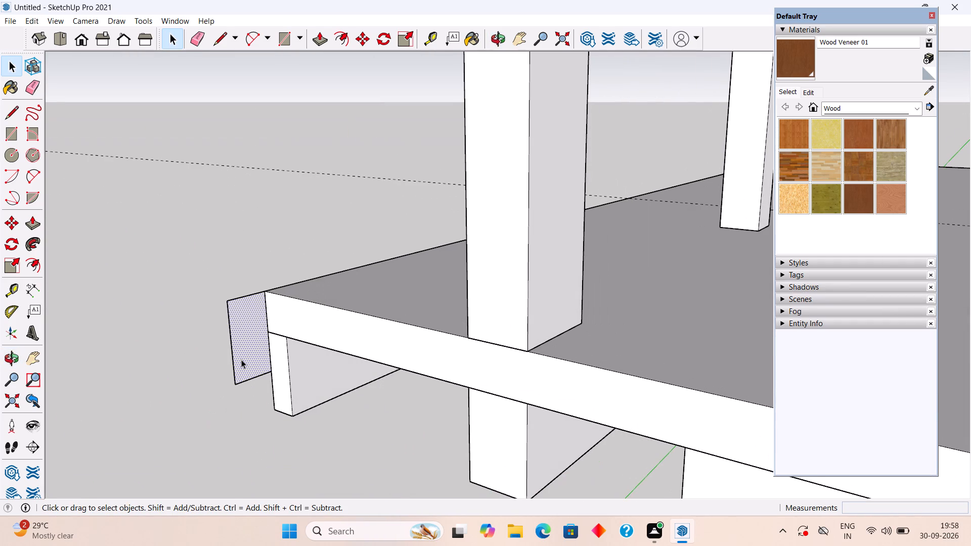
pyautogui.press('p')
pyautogui.click(265, 359)
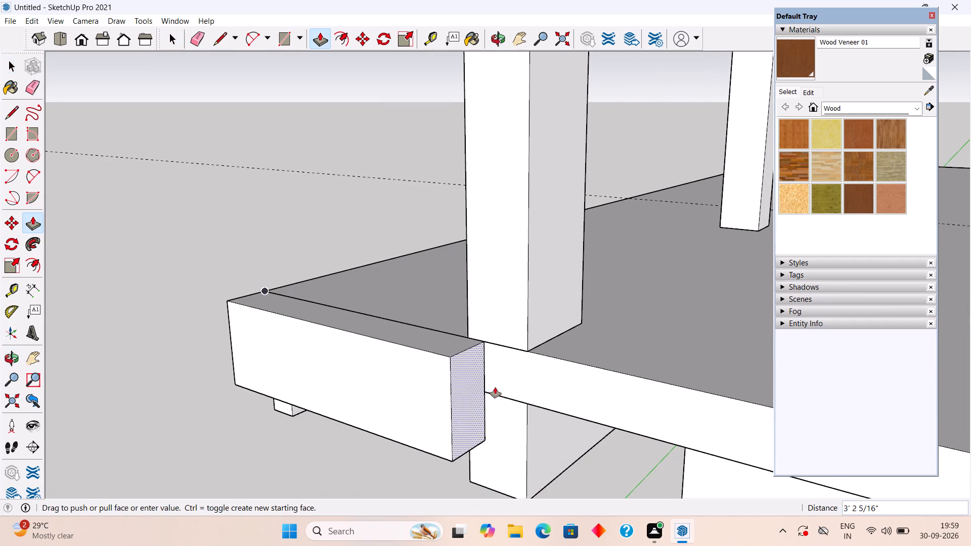
pyautogui.scroll(-20, 495, 387)
pyautogui.scroll(-7, 495, 383)
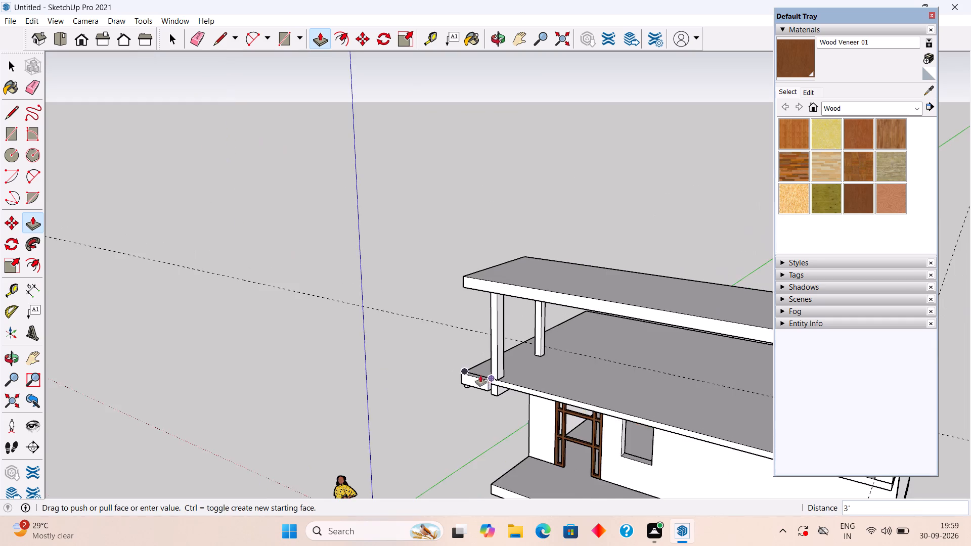
pyautogui.scroll(-4, 480, 376)
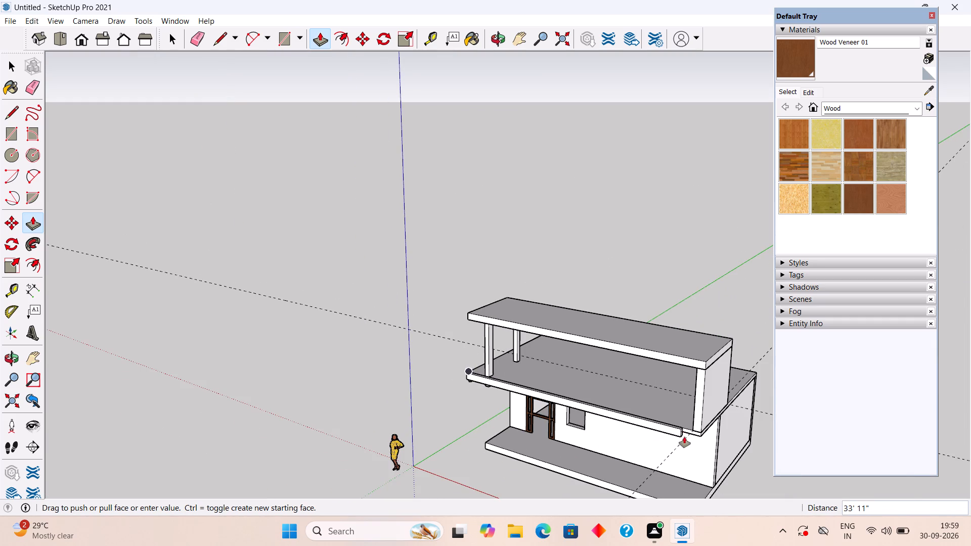
pyautogui.click(703, 428)
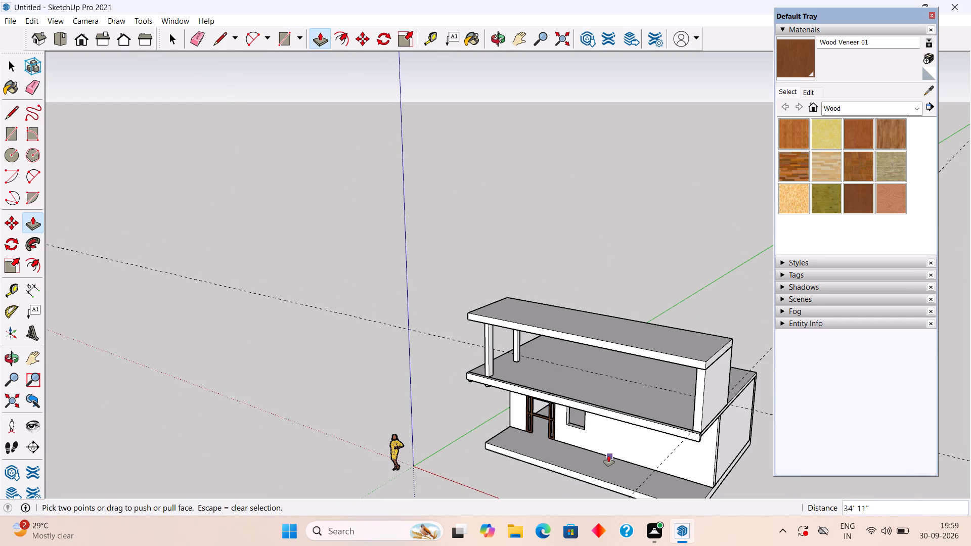
pyautogui.moveTo(606, 456); pyautogui.dragTo(756, 397, button='middle')
pyautogui.scroll(3, 406, 351)
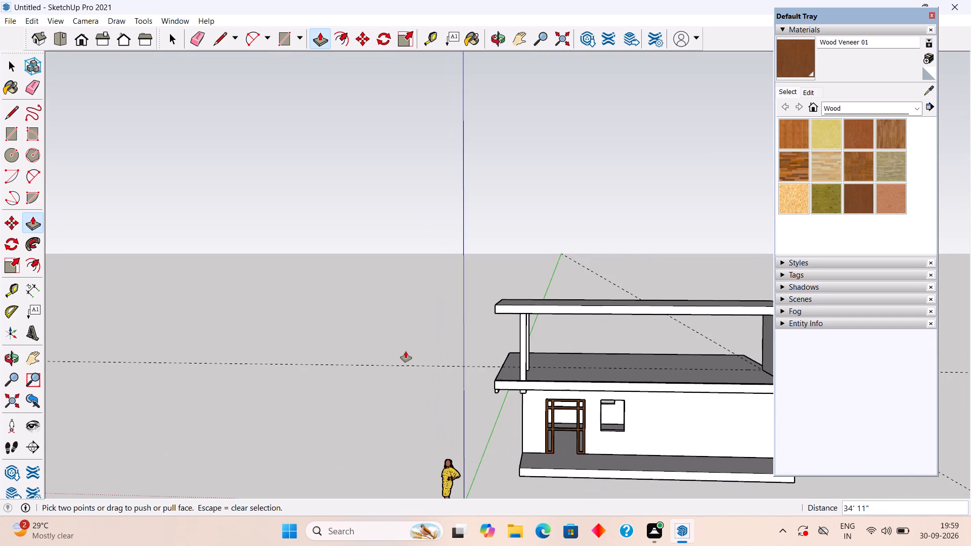
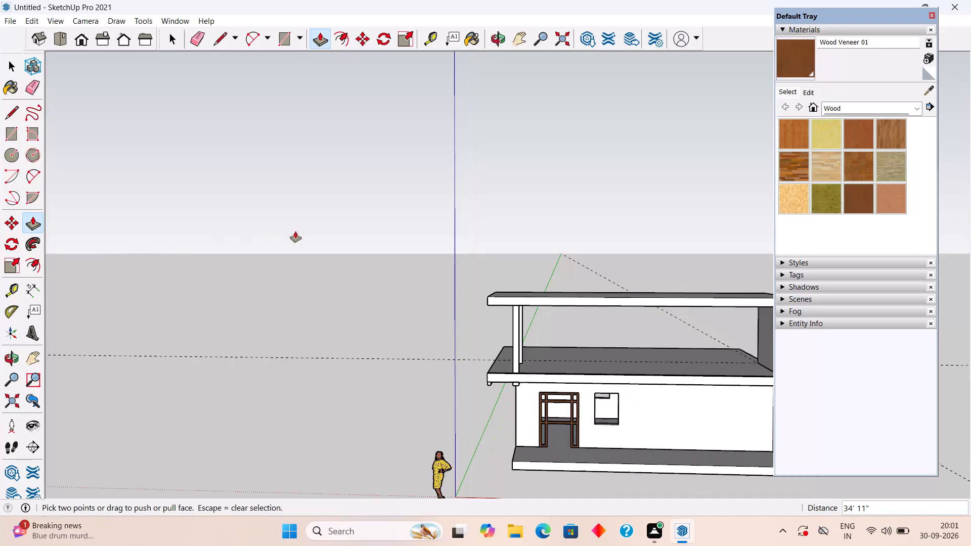
# Make a group of the whole fascia strip along the front edge of the upper-floor slab.
pyautogui.scroll(-1, 295, 232)
pyautogui.scroll(-3, 379, 261)
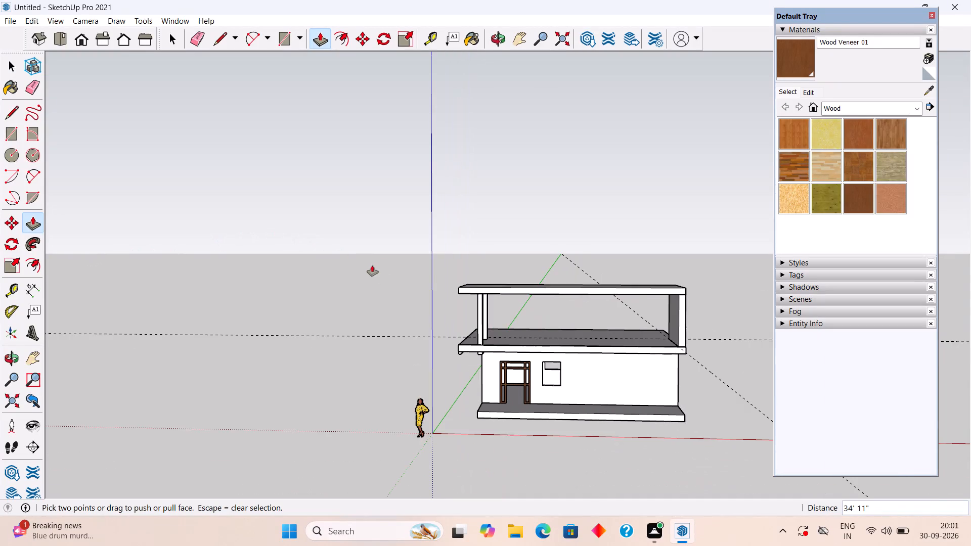
pyautogui.scroll(2, 475, 328)
pyautogui.moveTo(474, 368); pyautogui.dragTo(457, 245, button='middle')
pyautogui.scroll(3, 456, 249)
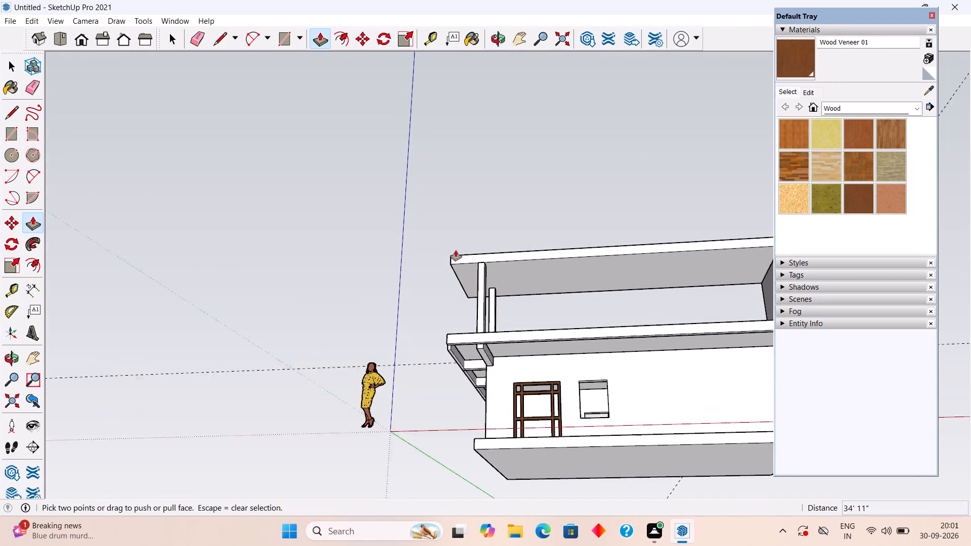
pyautogui.scroll(3, 456, 250)
pyautogui.scroll(1, 483, 387)
pyautogui.moveTo(482, 387); pyautogui.dragTo(465, 279, button='middle')
pyautogui.scroll(4, 487, 343)
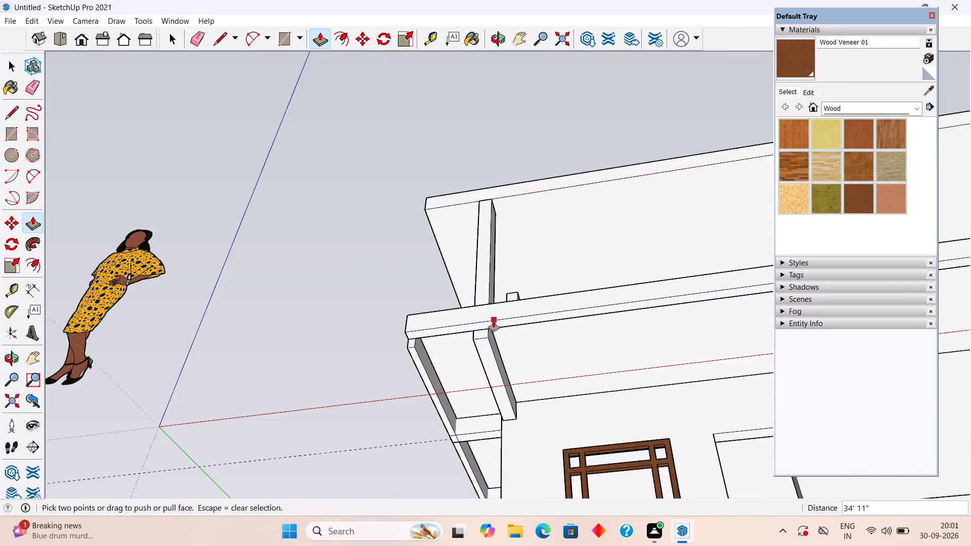
pyautogui.scroll(4, 493, 327)
pyautogui.click(483, 321)
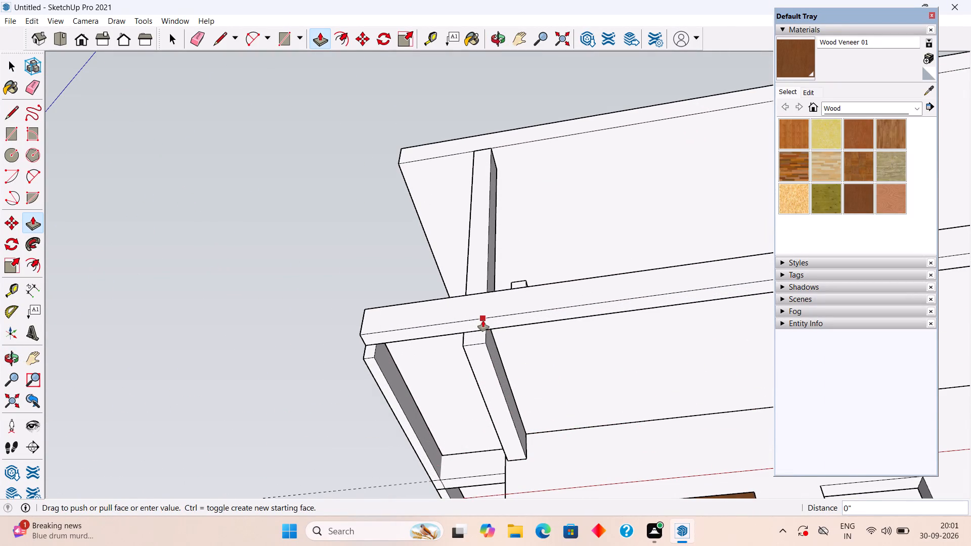
pyautogui.press('space')
pyautogui.tripleClick(483, 318)
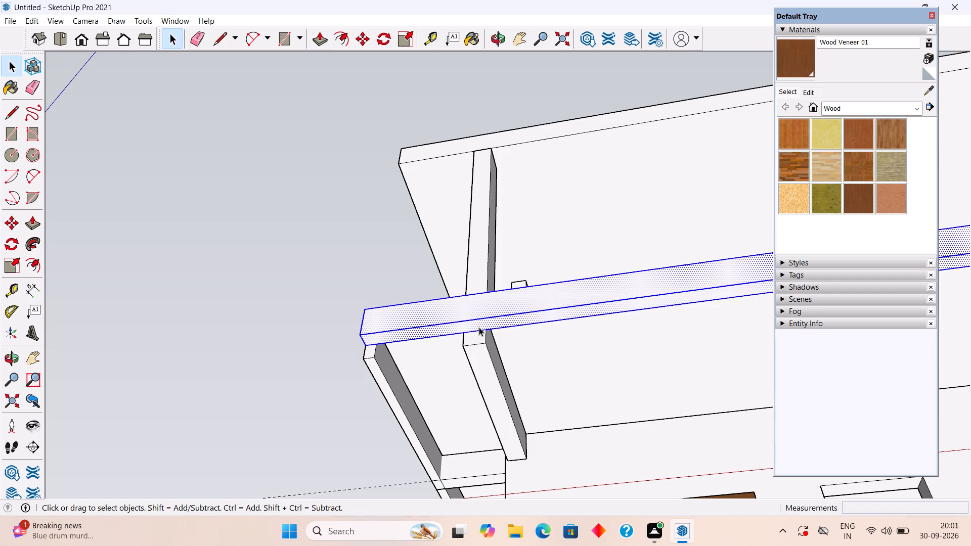
pyautogui.rightClick(479, 327)
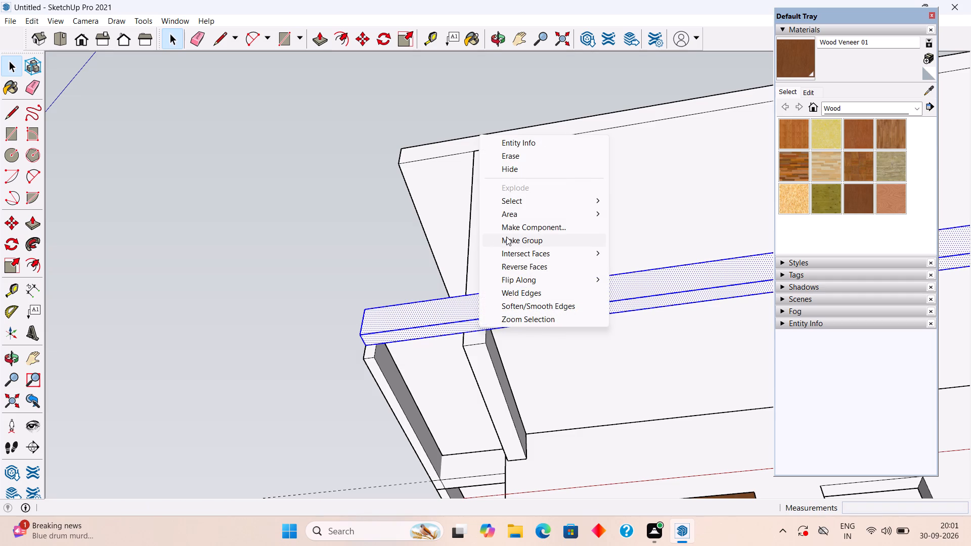
pyautogui.click(506, 237)
# Inside the front fascia group, extend the bottom face down to the underside of the slab's beams with Push/Pull.
pyautogui.doubleClick(473, 310)
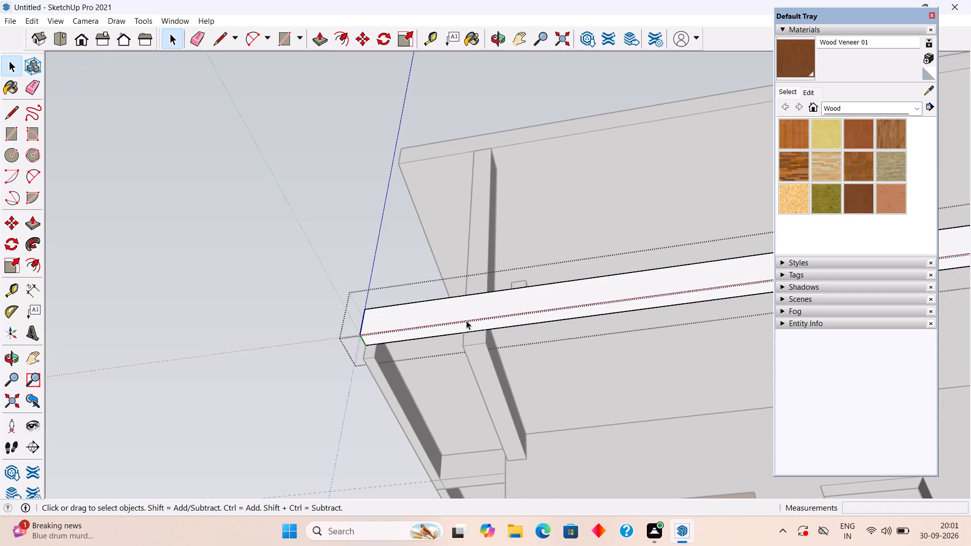
pyautogui.scroll(4, 464, 327)
pyautogui.click(464, 327)
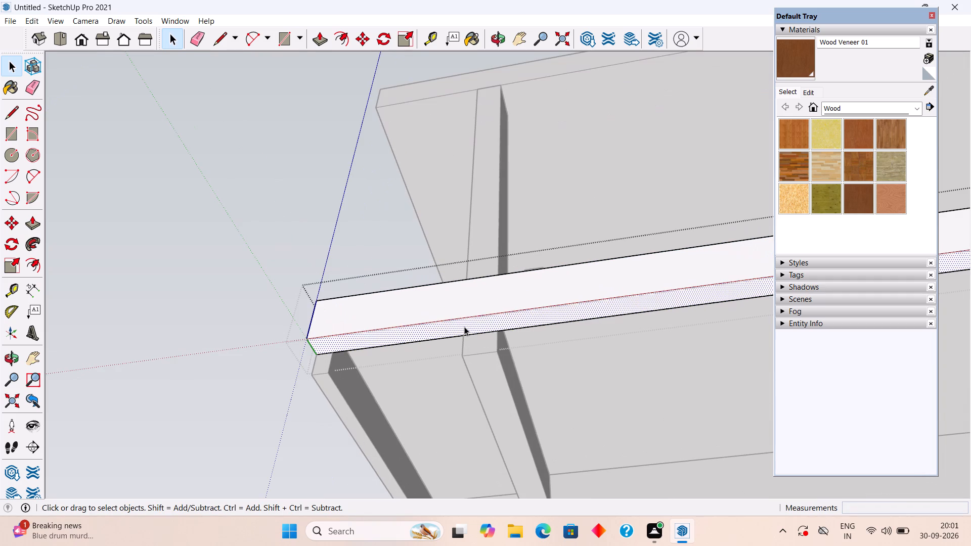
pyautogui.press('p')
pyautogui.click(464, 327)
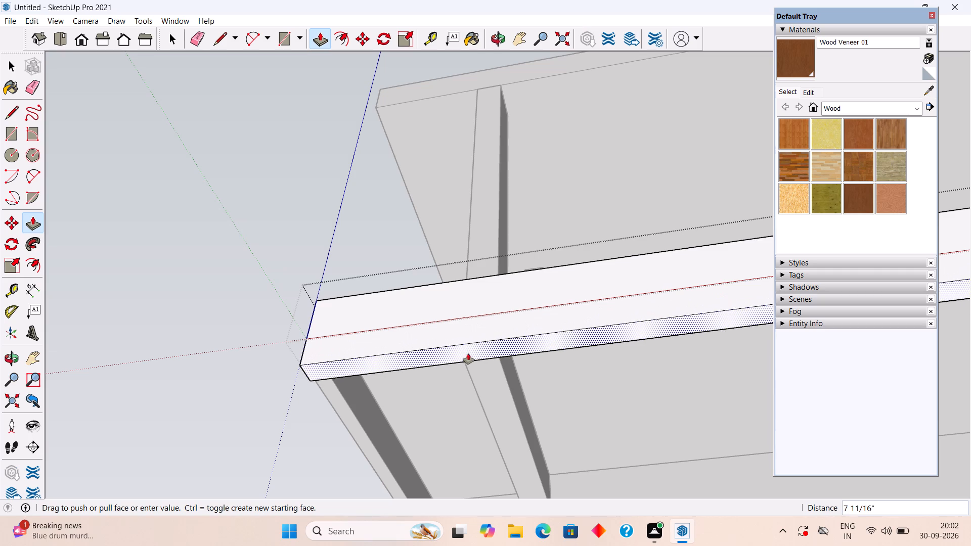
pyautogui.click(478, 364)
pyautogui.press('space')
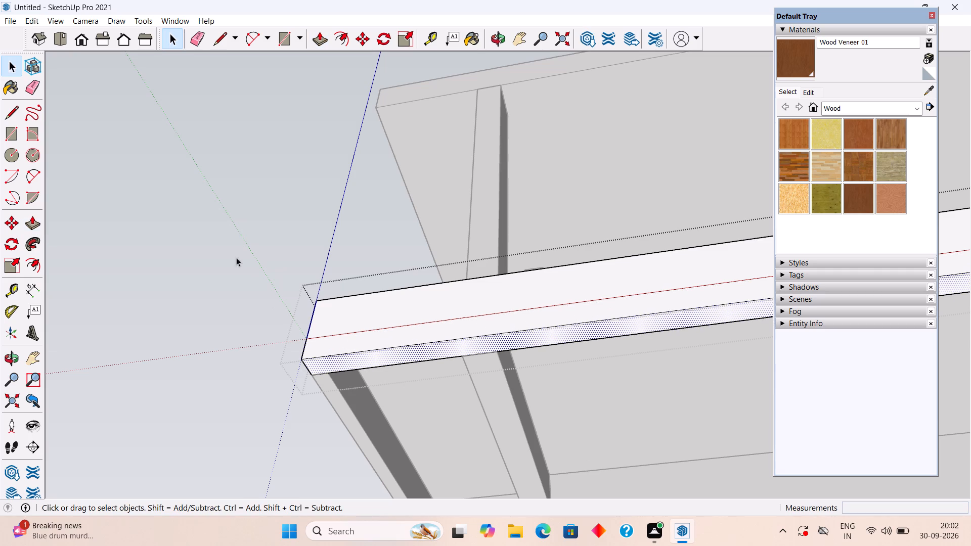
pyautogui.click(231, 249)
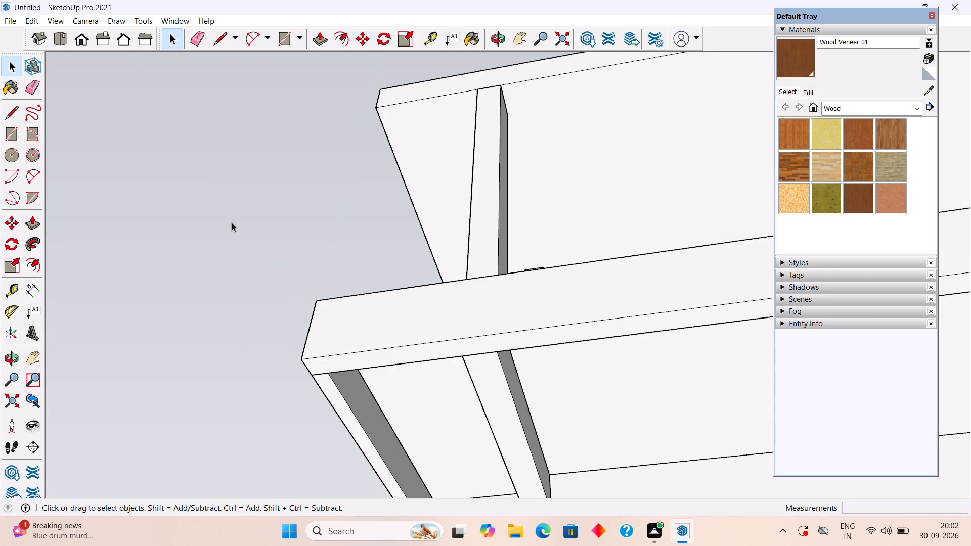
# Examine the front fascia, the beams beneath the slab and the upper-floor columns from below, above and the side.
pyautogui.scroll(-4, 243, 225)
pyautogui.moveTo(279, 252); pyautogui.dragTo(338, 361, button='middle')
pyautogui.scroll(-4, 338, 361)
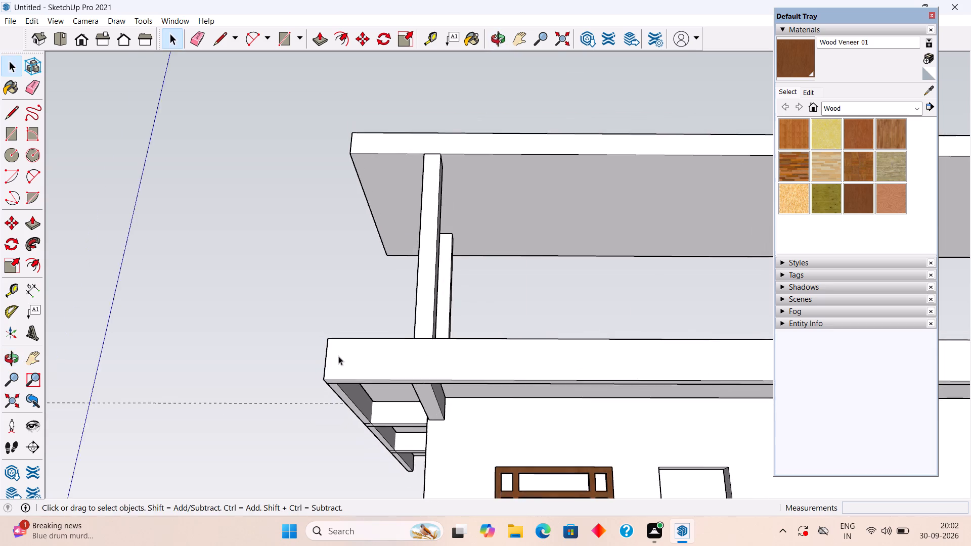
pyautogui.scroll(-5, 334, 341)
pyautogui.moveTo(322, 302); pyautogui.dragTo(337, 436, button='middle')
pyautogui.scroll(5, 417, 390)
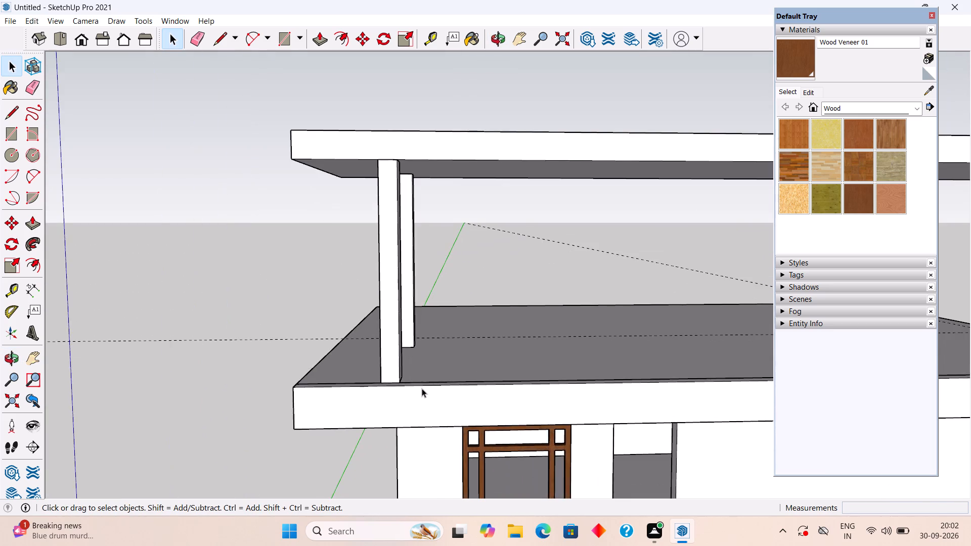
pyautogui.scroll(1, 422, 388)
pyautogui.moveTo(428, 390); pyautogui.dragTo(453, 453, button='middle')
pyautogui.scroll(6, 440, 401)
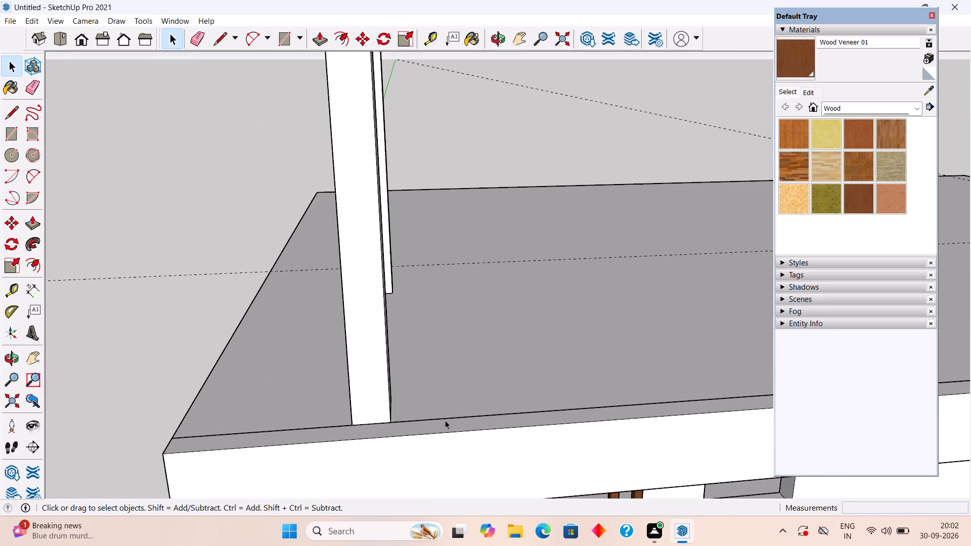
pyautogui.scroll(-1, 445, 420)
pyautogui.moveTo(439, 434); pyautogui.dragTo(424, 378, button='middle')
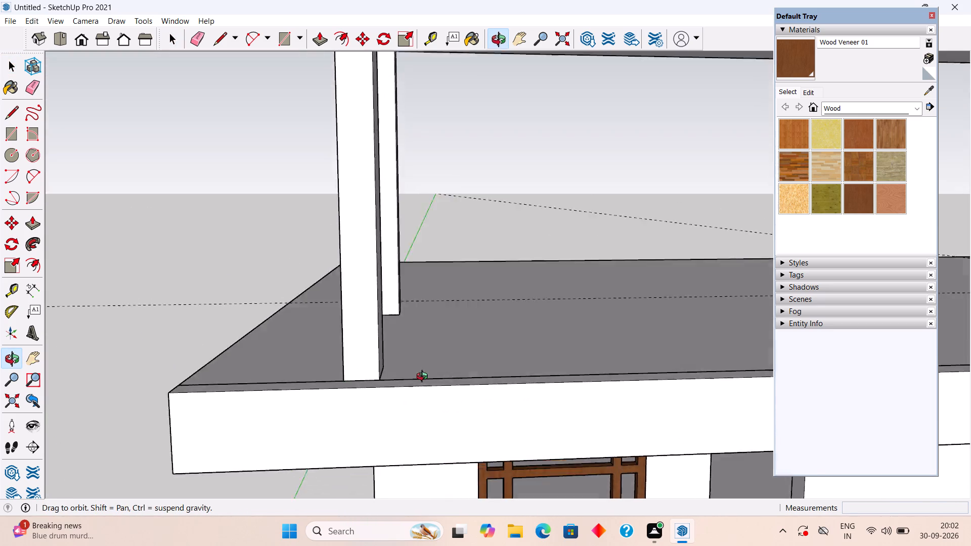
pyautogui.moveTo(424, 378); pyautogui.dragTo(445, 131, button='middle')
pyautogui.scroll(2, 409, 208)
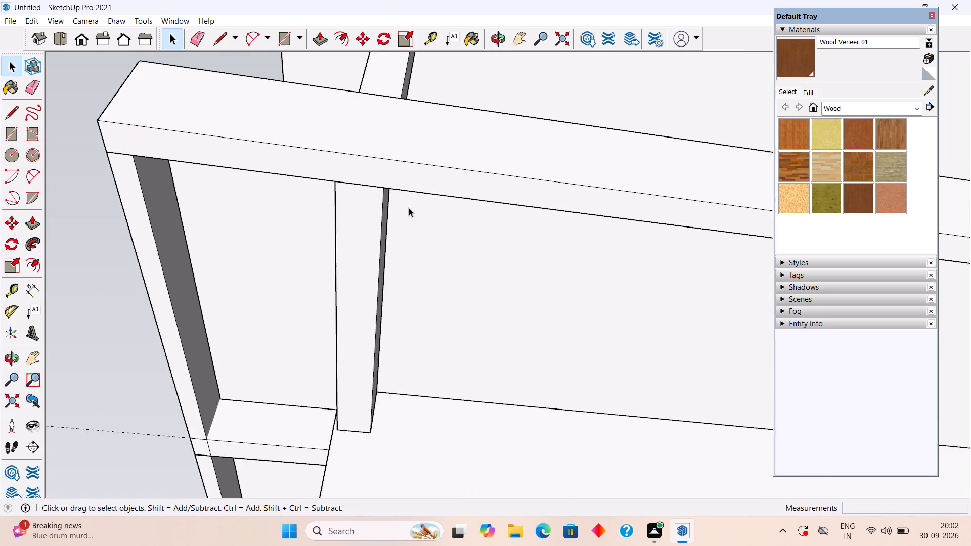
pyautogui.scroll(3, 409, 208)
pyautogui.moveTo(406, 203); pyautogui.dragTo(346, 350, button='middle')
pyautogui.scroll(-6, 345, 351)
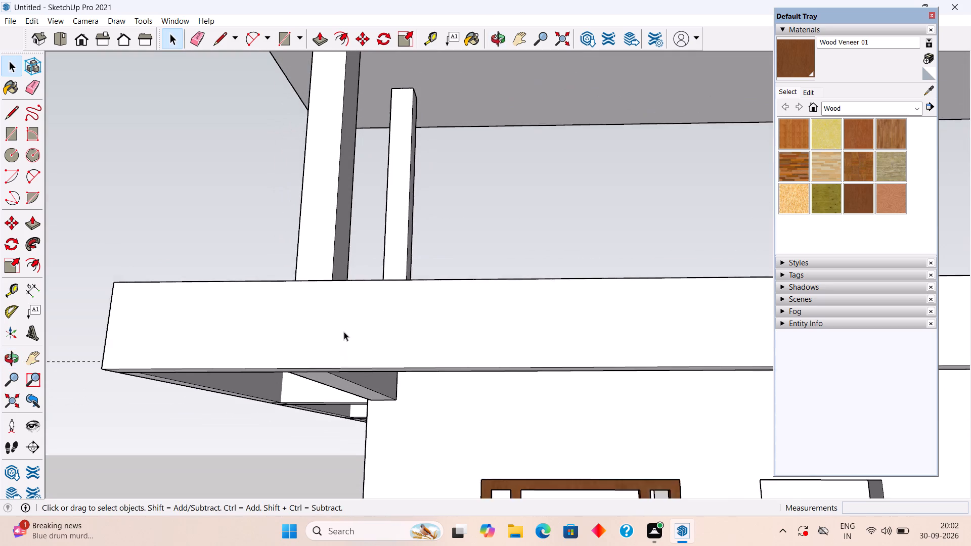
pyautogui.scroll(-4, 344, 332)
pyautogui.scroll(-1, 366, 297)
pyautogui.moveTo(379, 306); pyautogui.dragTo(443, 428, button='middle')
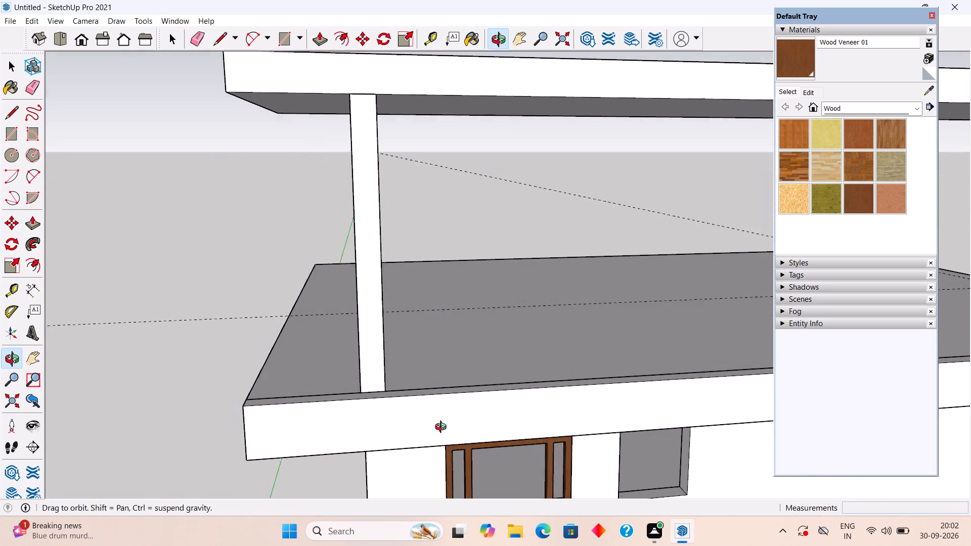
pyautogui.moveTo(443, 428); pyautogui.dragTo(445, 431, button='middle')
pyautogui.moveTo(429, 407); pyautogui.dragTo(448, 443, button='middle')
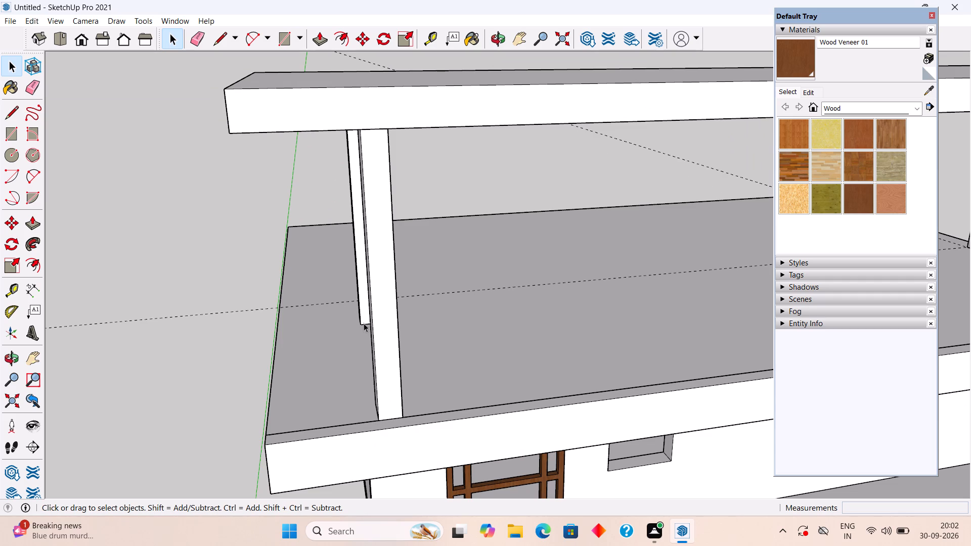
pyautogui.moveTo(364, 323); pyautogui.dragTo(514, 251, button='middle')
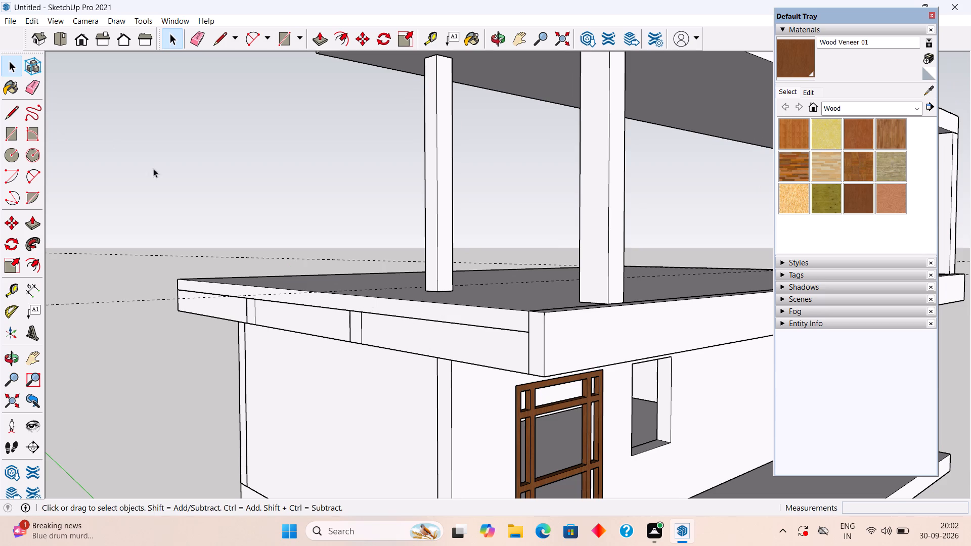
# Delete all guides from the model.
pyautogui.click(24, 21)
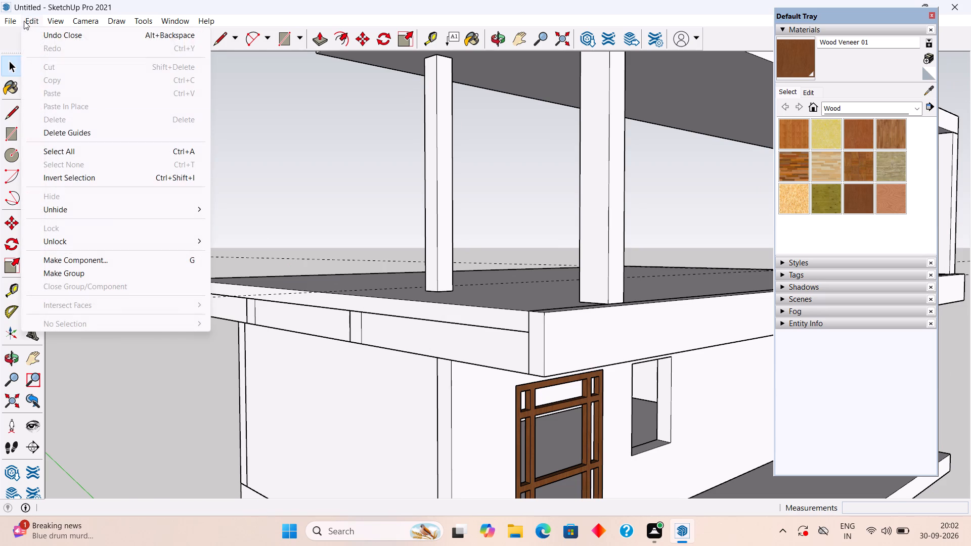
pyautogui.click(58, 127)
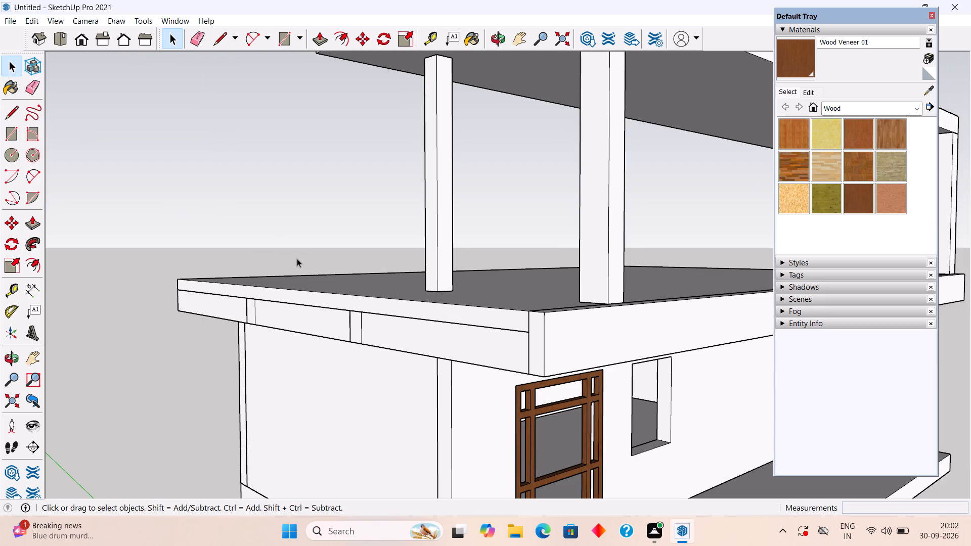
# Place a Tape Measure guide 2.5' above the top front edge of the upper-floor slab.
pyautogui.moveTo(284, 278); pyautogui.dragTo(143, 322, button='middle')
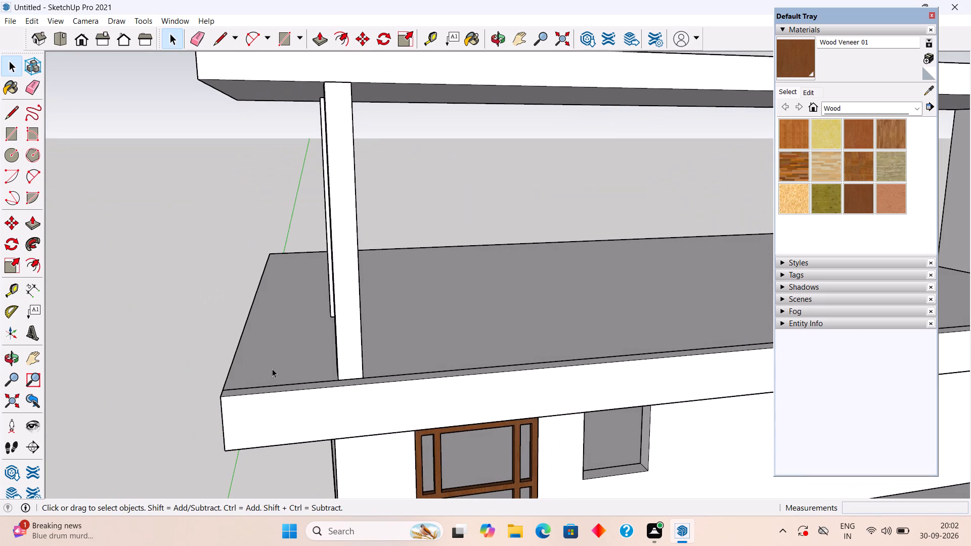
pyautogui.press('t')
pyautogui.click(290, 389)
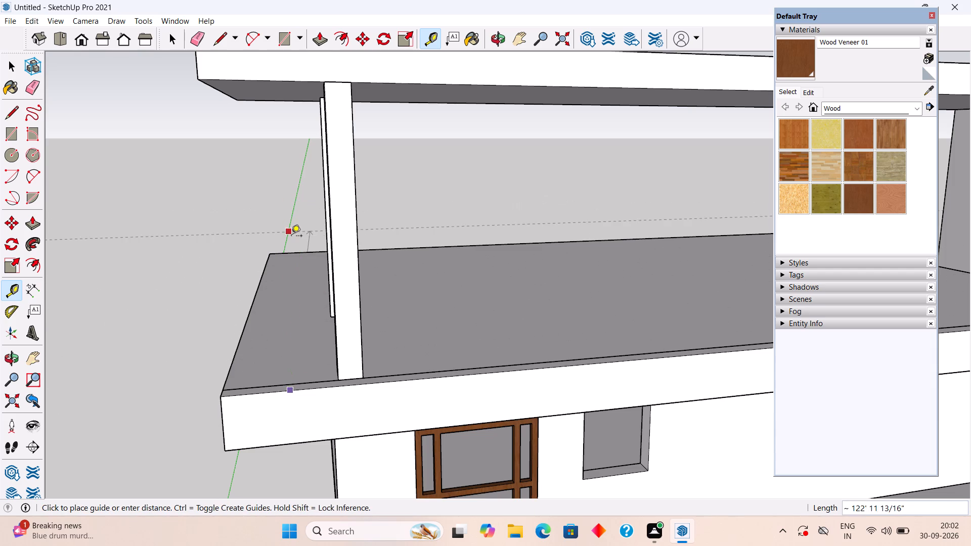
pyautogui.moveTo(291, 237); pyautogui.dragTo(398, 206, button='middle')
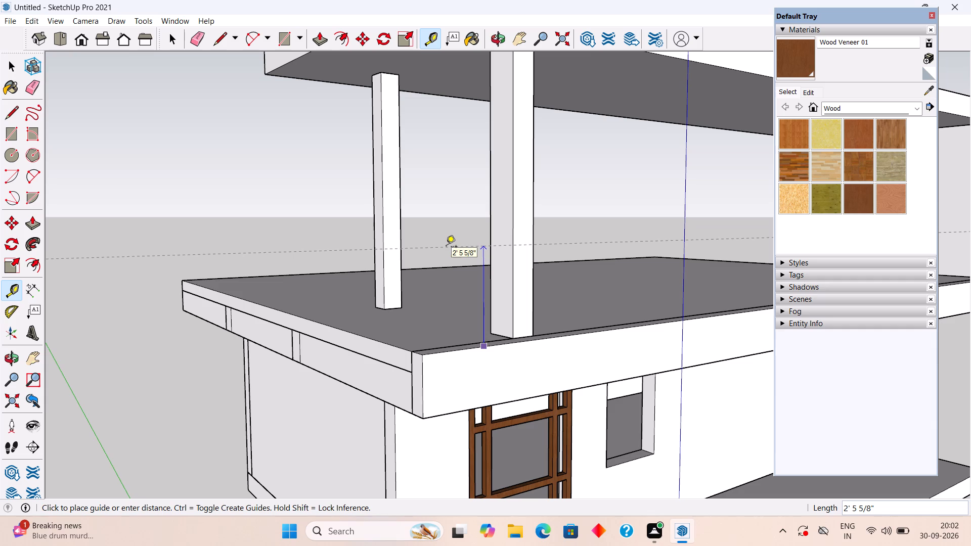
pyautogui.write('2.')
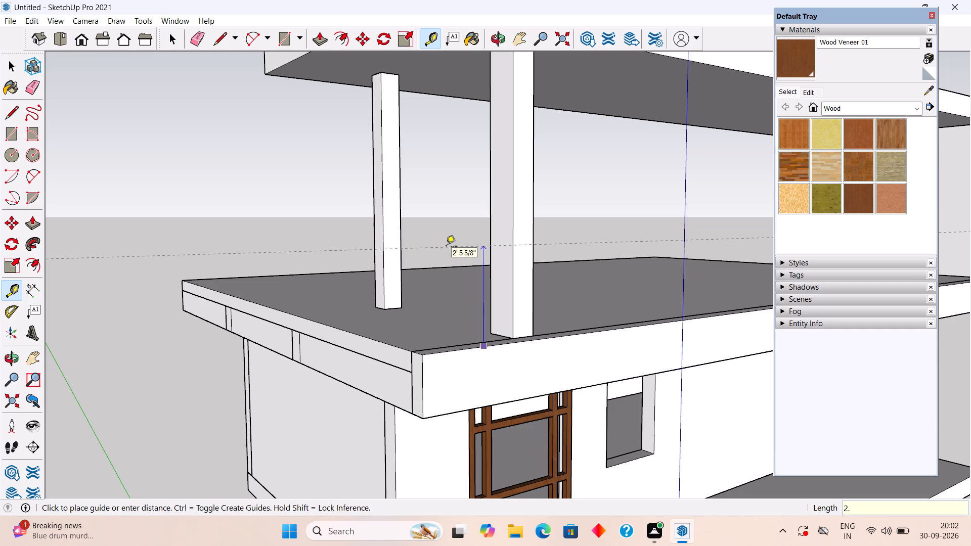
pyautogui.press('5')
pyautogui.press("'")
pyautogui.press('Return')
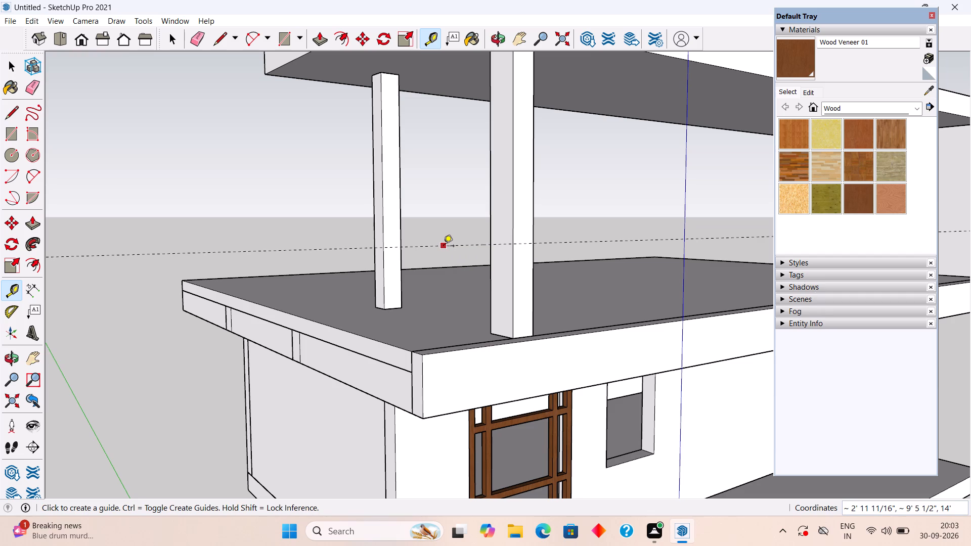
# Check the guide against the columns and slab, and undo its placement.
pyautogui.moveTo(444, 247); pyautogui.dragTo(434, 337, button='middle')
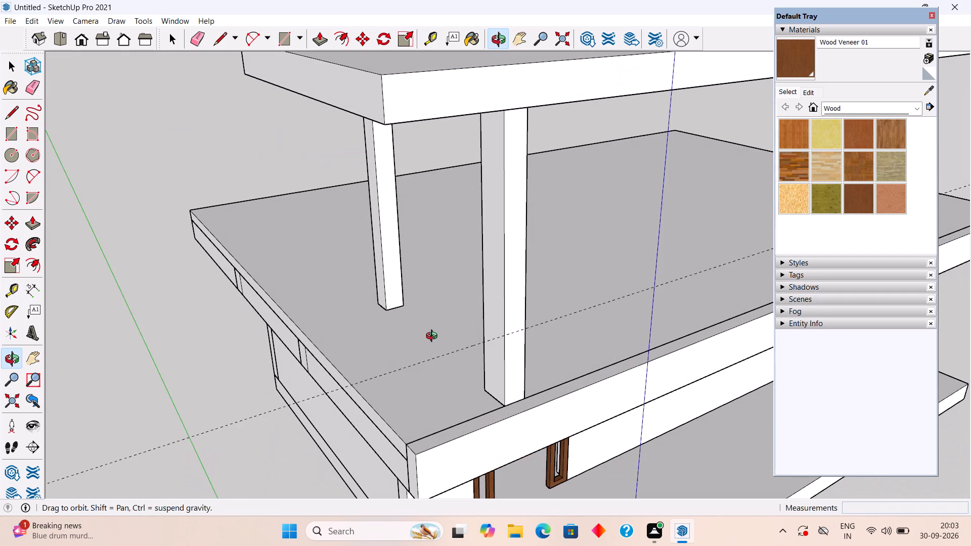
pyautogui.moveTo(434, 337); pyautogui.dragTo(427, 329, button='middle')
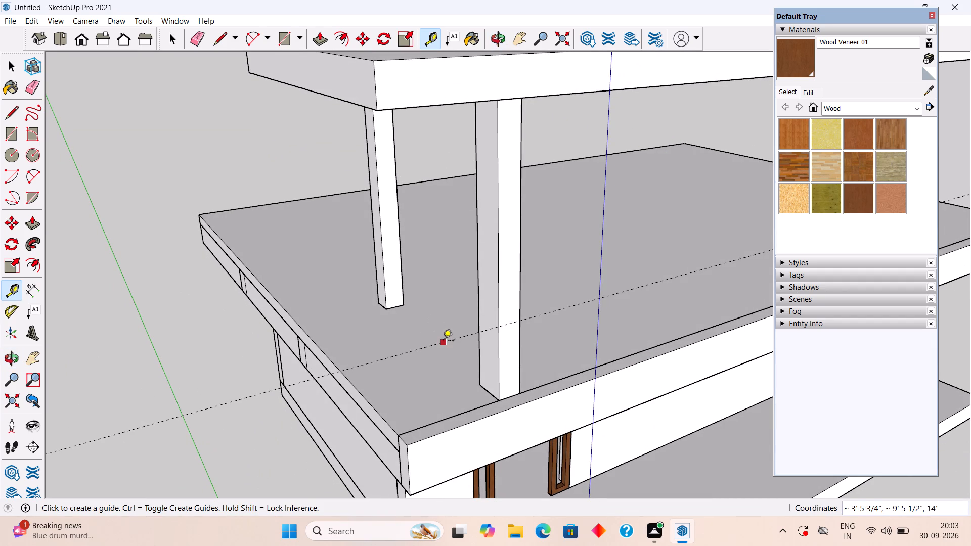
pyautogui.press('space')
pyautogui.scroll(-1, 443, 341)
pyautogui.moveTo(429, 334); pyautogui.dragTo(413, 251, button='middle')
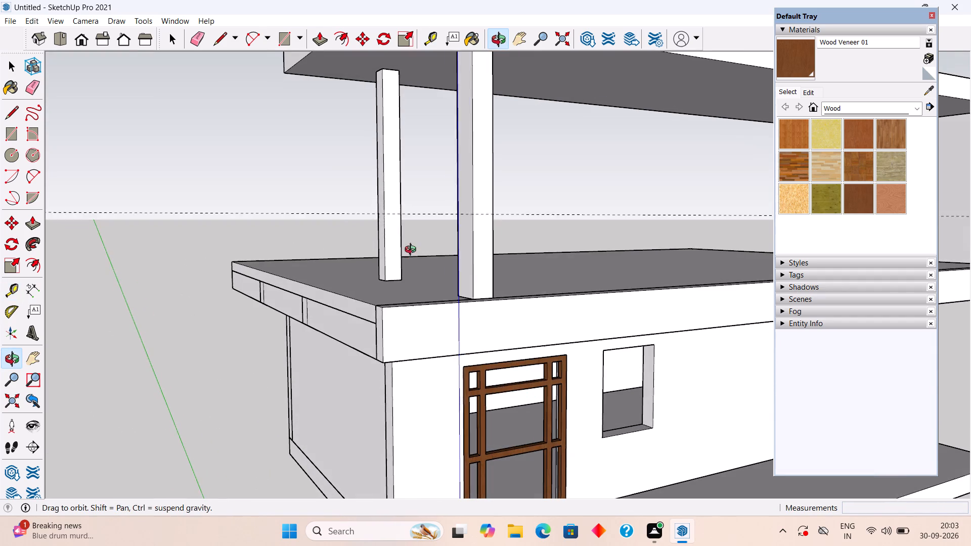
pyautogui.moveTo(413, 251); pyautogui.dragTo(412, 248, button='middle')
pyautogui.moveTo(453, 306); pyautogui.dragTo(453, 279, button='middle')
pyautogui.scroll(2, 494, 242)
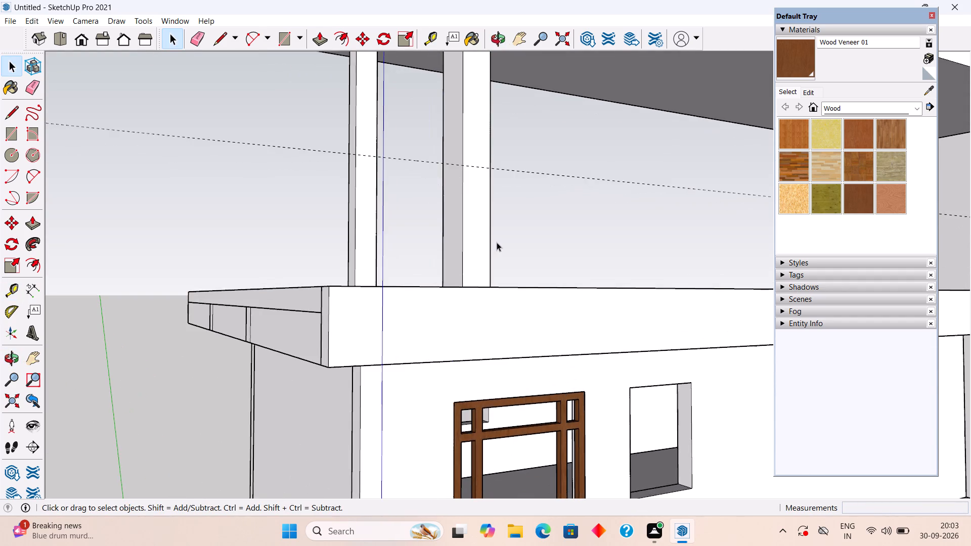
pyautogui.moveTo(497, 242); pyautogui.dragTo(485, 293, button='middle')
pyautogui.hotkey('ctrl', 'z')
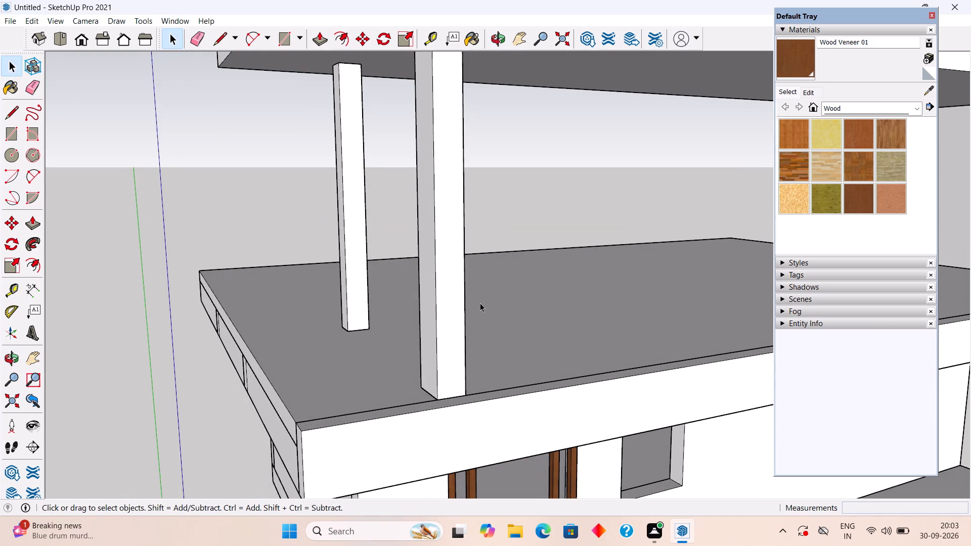
# Push/Pull the front face of the upper-floor slab's fascia outward by 3".
pyautogui.moveTo(481, 333); pyautogui.dragTo(479, 366, button='middle')
pyautogui.scroll(-6, 465, 422)
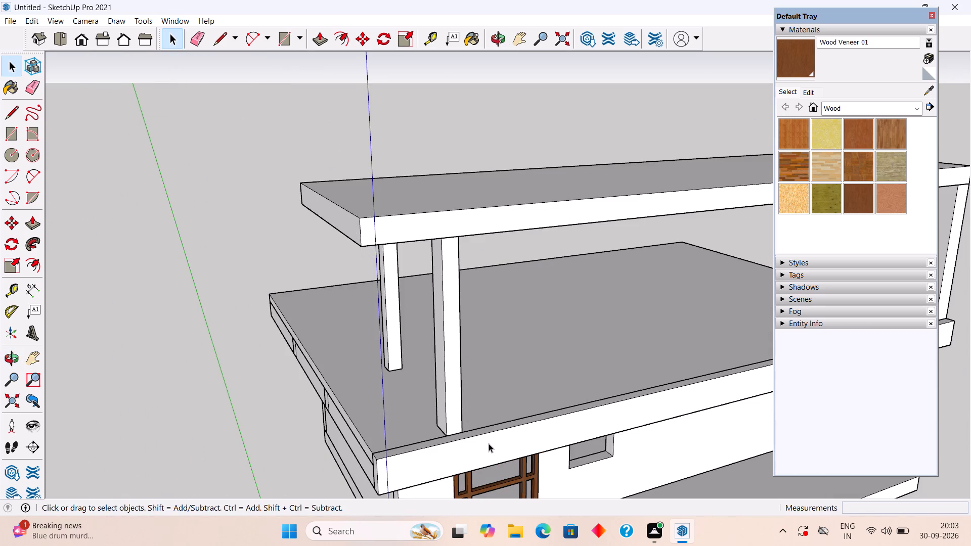
pyautogui.tripleClick(489, 443)
pyautogui.press('p')
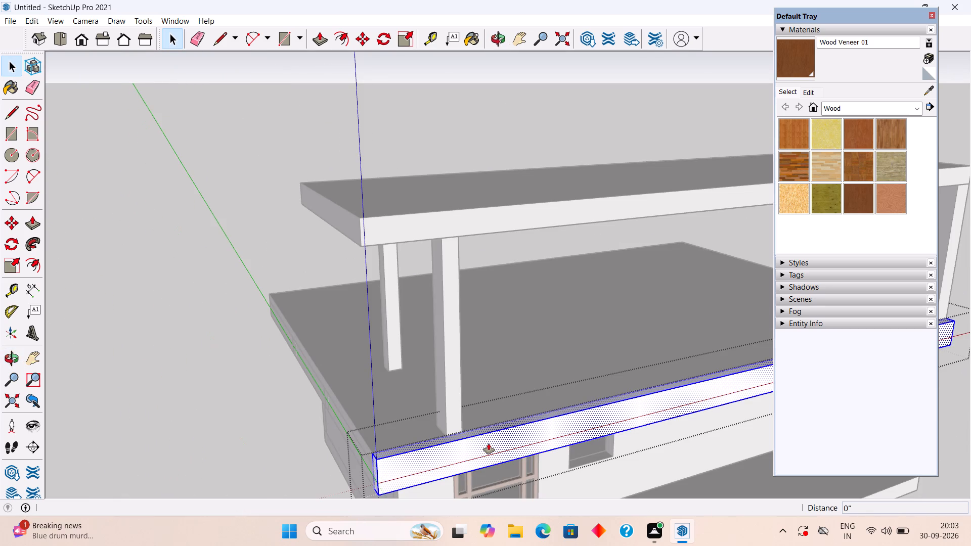
pyautogui.click(489, 443)
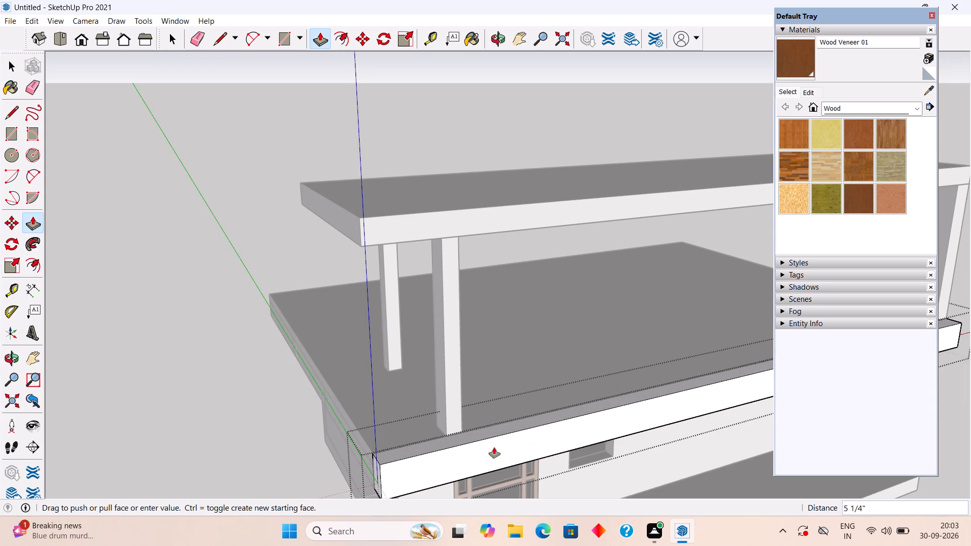
pyautogui.press('3')
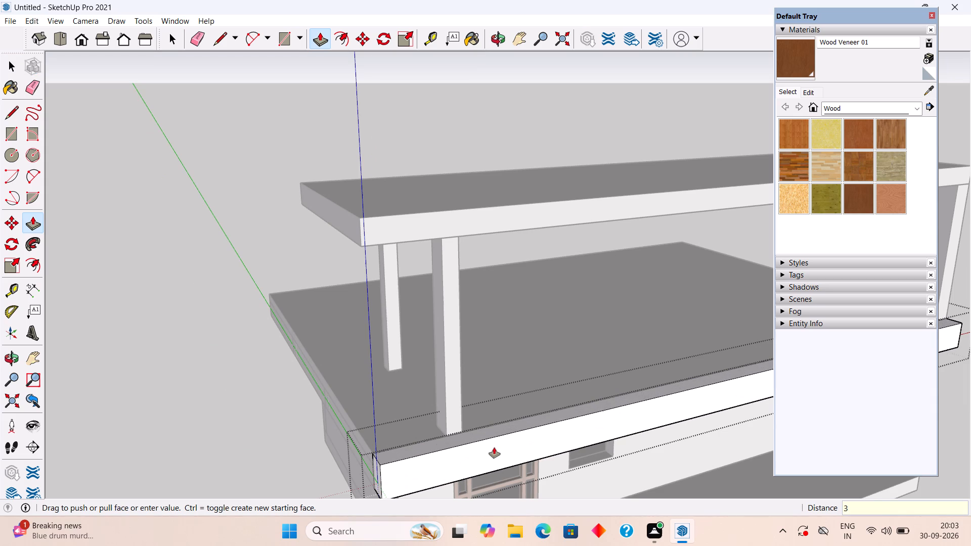
pyautogui.hotkey('shift', '"')
pyautogui.press('Return')
pyautogui.press('space')
pyautogui.moveTo(480, 432); pyautogui.dragTo(494, 450, button='middle')
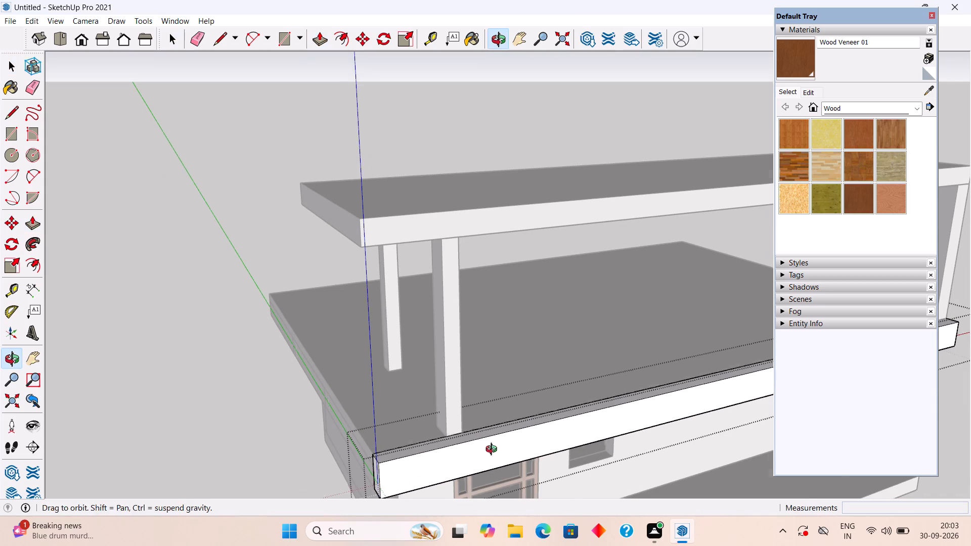
pyautogui.moveTo(494, 450); pyautogui.dragTo(510, 476, button='middle')
pyautogui.click(144, 371)
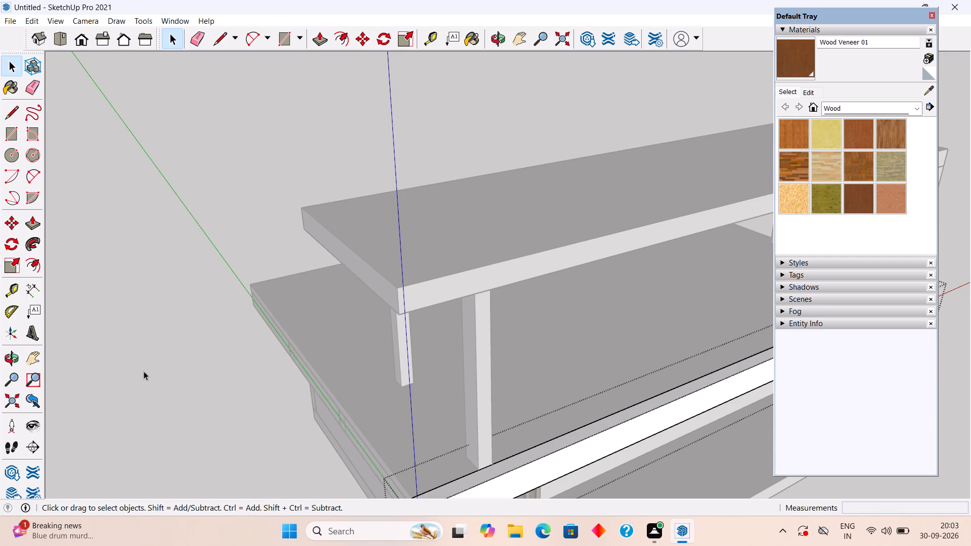
# Place a Tape Measure guide on top of the front fascia, 6" outward from its inner edge beside the column.
pyautogui.scroll(-4, 144, 371)
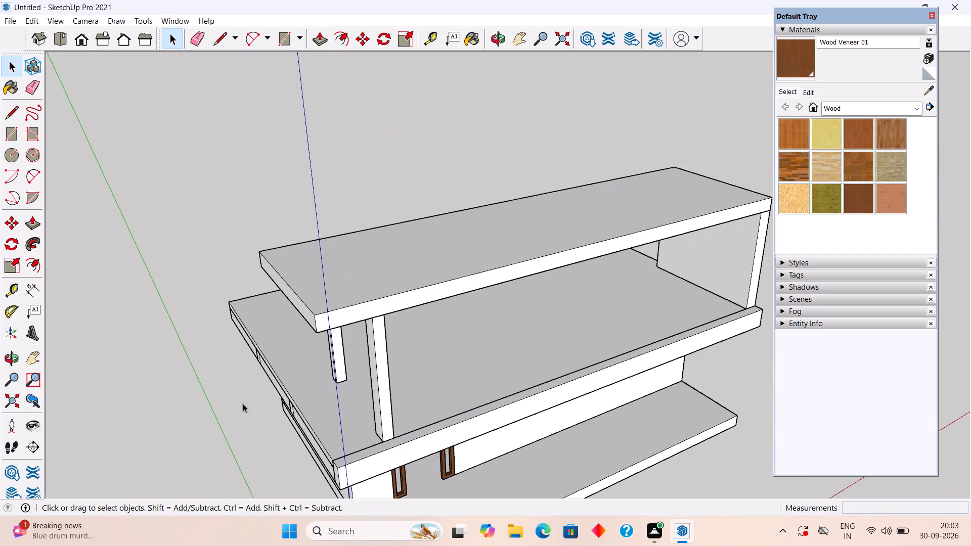
pyautogui.moveTo(242, 403); pyautogui.dragTo(269, 381, button='middle')
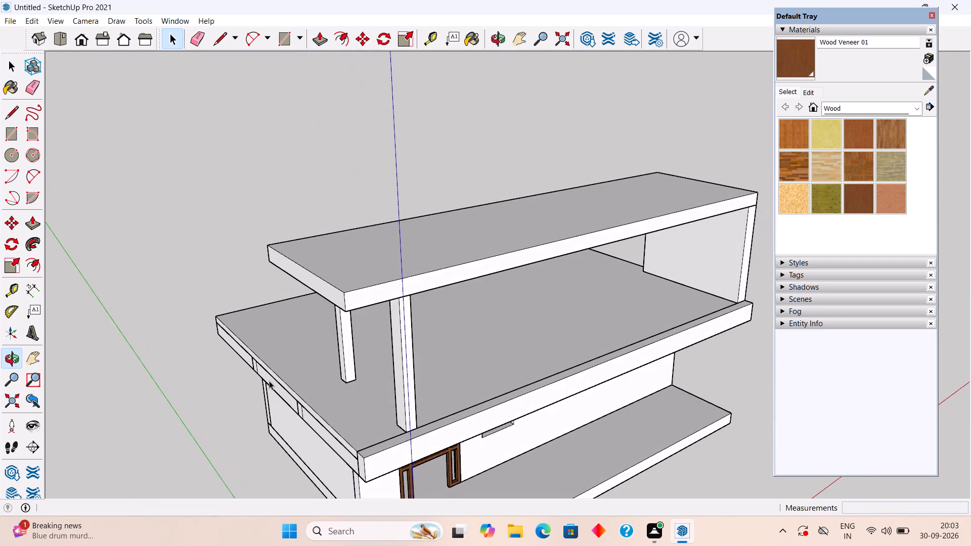
pyautogui.moveTo(329, 408); pyautogui.dragTo(389, 410, button='middle')
pyautogui.scroll(1, 439, 453)
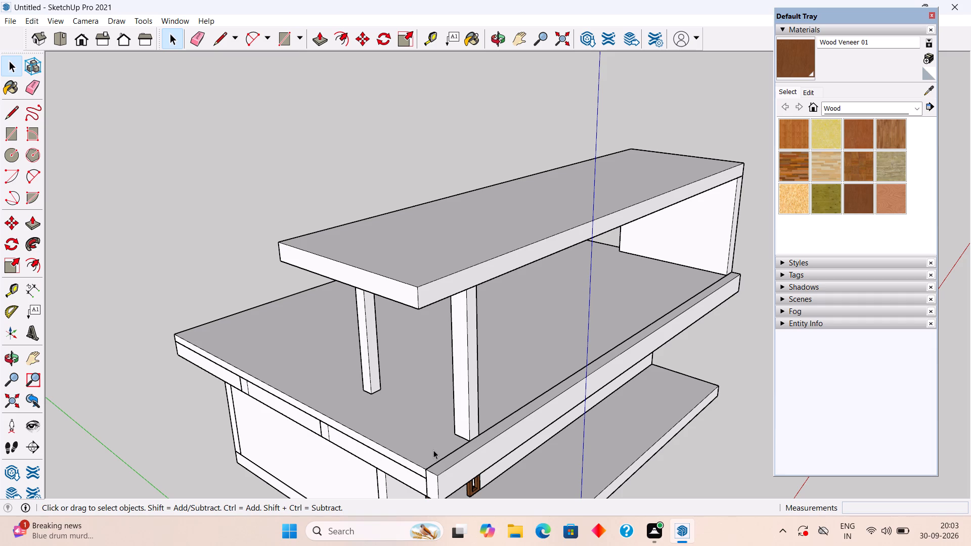
pyautogui.moveTo(460, 457); pyautogui.dragTo(553, 460, button='middle')
pyautogui.scroll(6, 548, 458)
pyautogui.moveTo(548, 458); pyautogui.dragTo(626, 444, button='middle')
pyautogui.scroll(1, 592, 437)
pyautogui.moveTo(583, 400); pyautogui.dragTo(530, 427, button='middle')
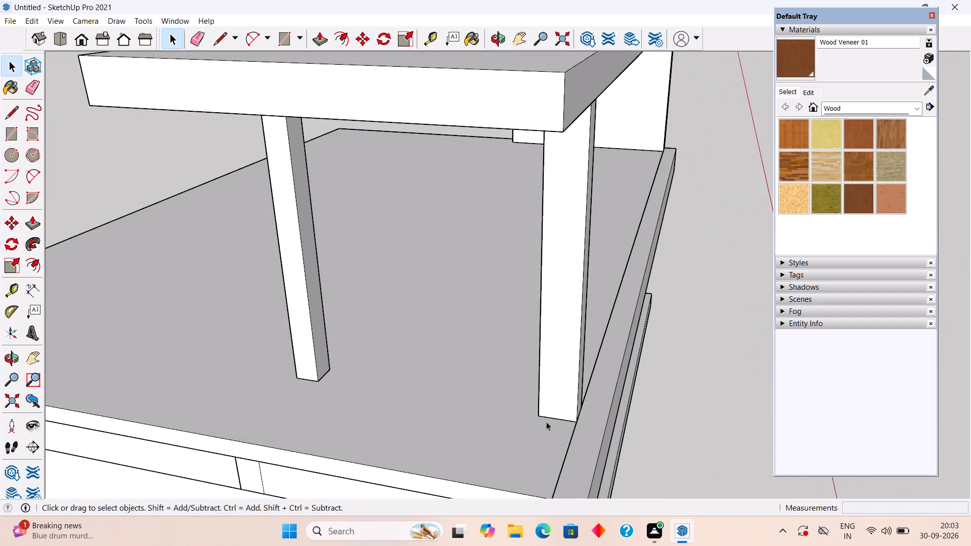
pyautogui.scroll(2, 576, 396)
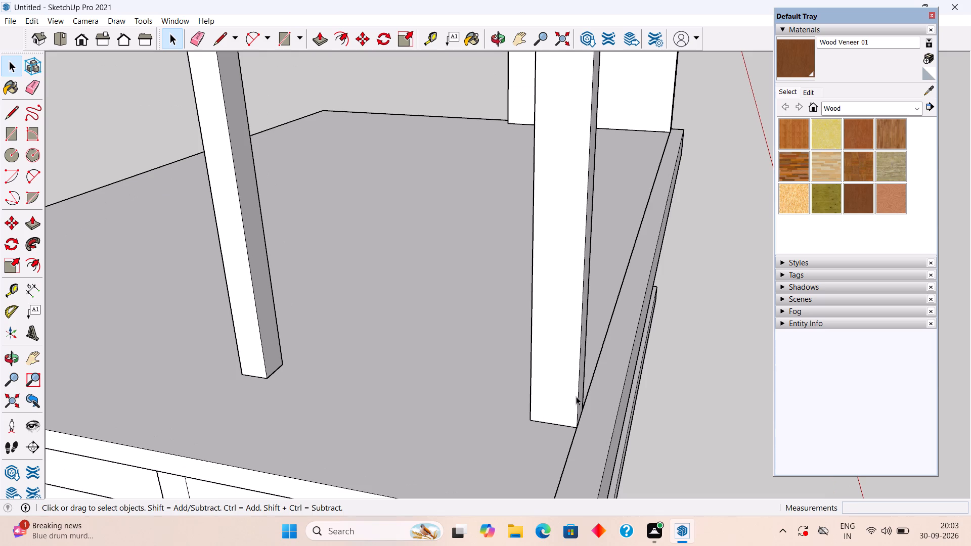
pyautogui.press('t')
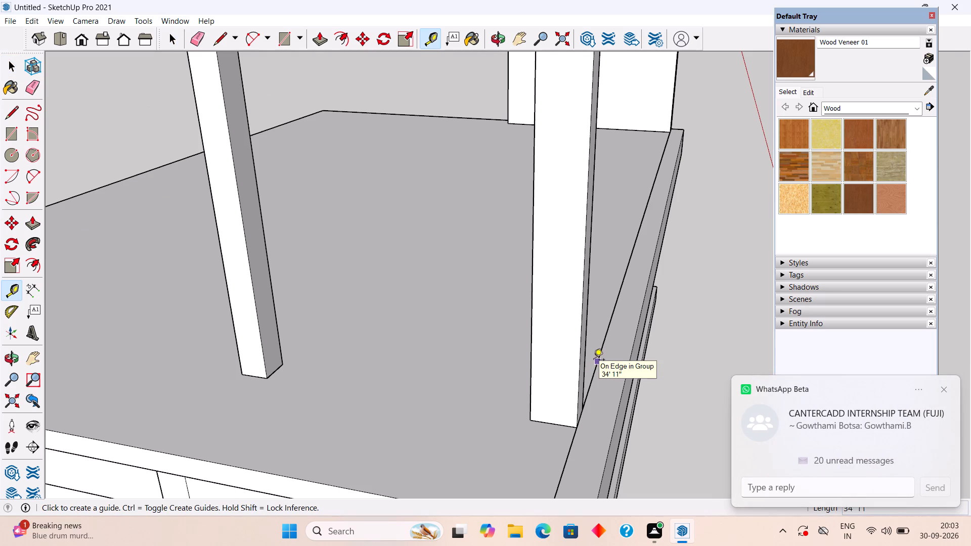
pyautogui.click(597, 369)
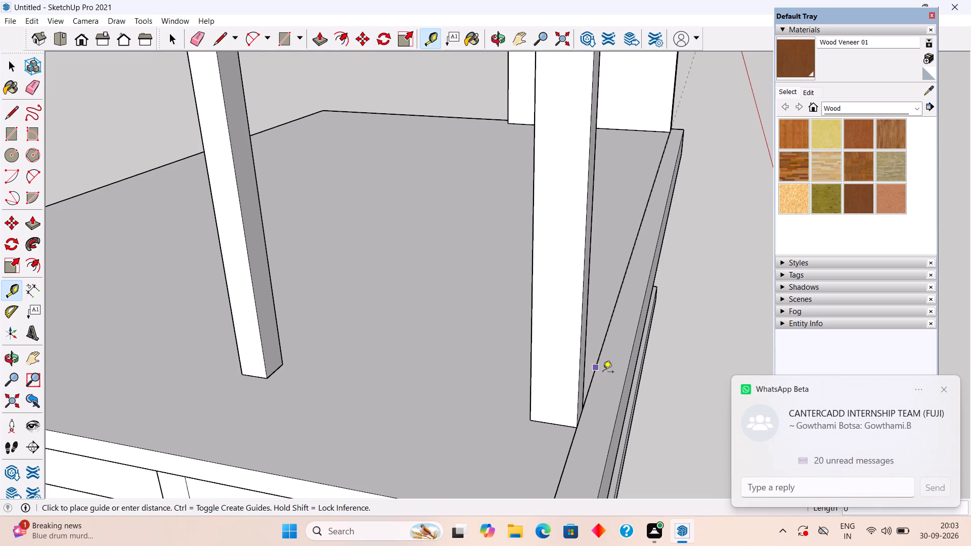
pyautogui.scroll(1, 594, 362)
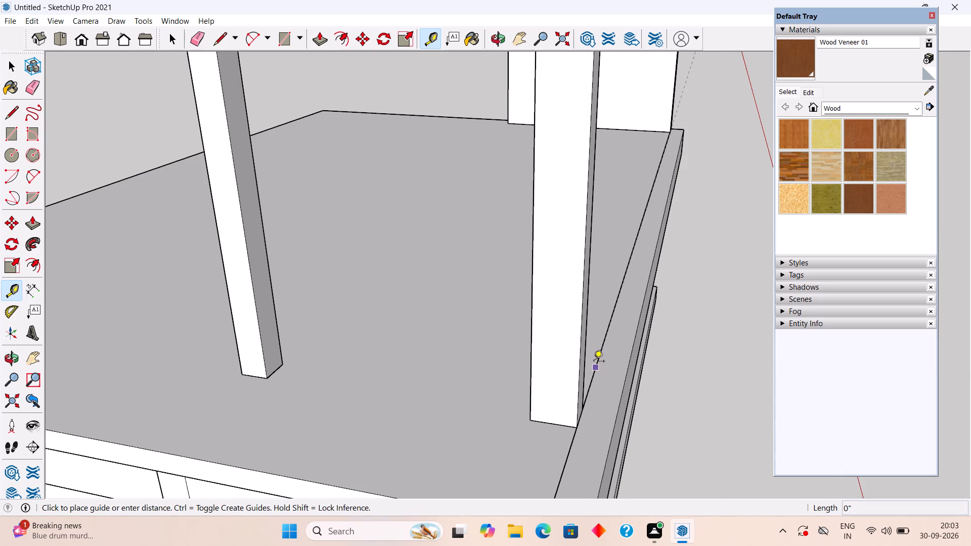
pyautogui.press('6')
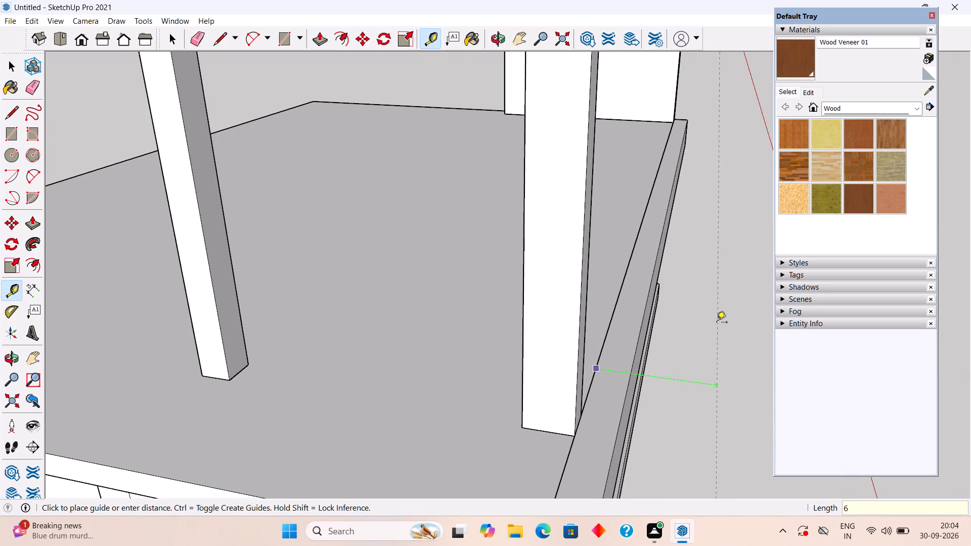
pyautogui.hotkey('shift', '"')
pyautogui.press('Return')
pyautogui.press('space')
# Place a vertical Tape Measure guide 6" inward from the outer edge of the door frame's jamb nearest the window.
pyautogui.scroll(-5, 668, 321)
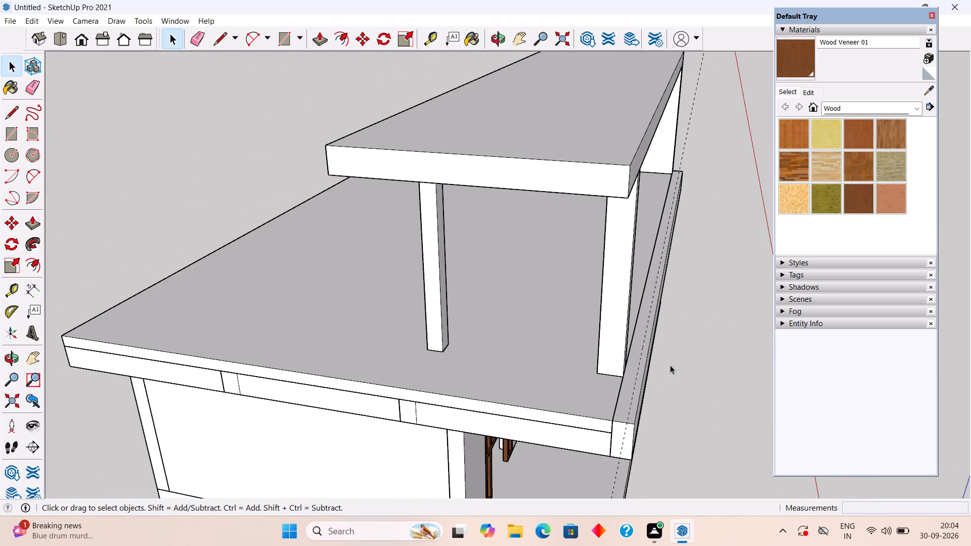
pyautogui.moveTo(620, 388); pyautogui.dragTo(483, 339, button='middle')
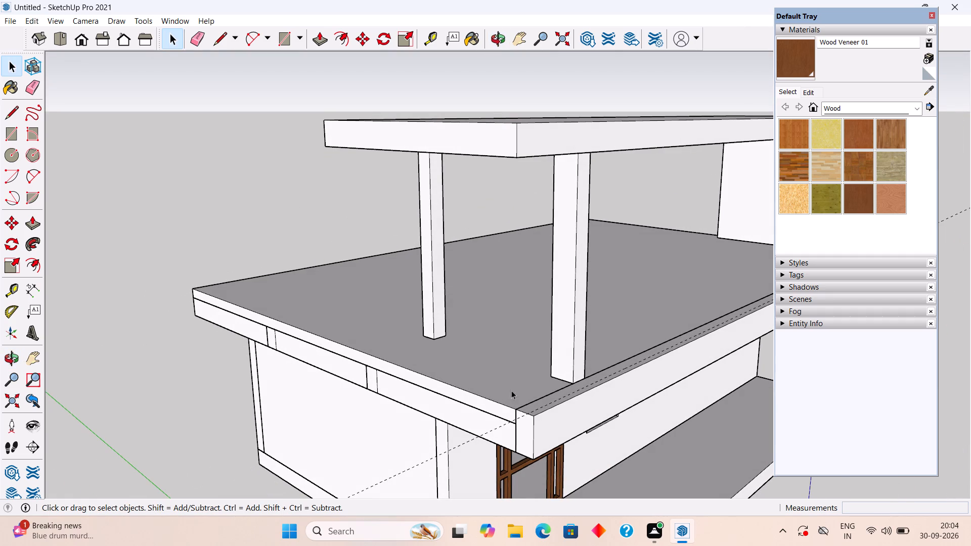
pyautogui.moveTo(643, 402); pyautogui.dragTo(481, 396, button='middle')
pyautogui.scroll(-3, 489, 398)
pyautogui.moveTo(486, 394); pyautogui.dragTo(402, 385, button='middle')
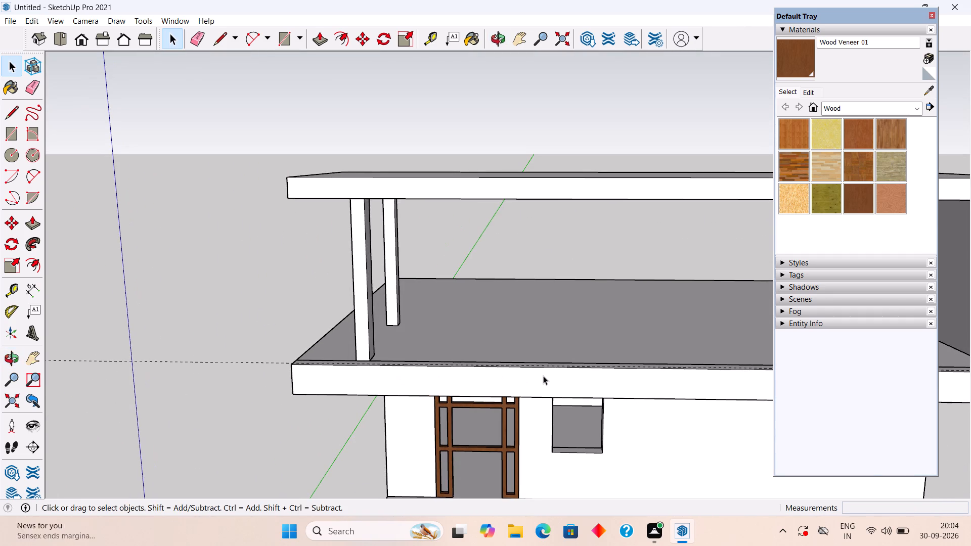
pyautogui.scroll(4, 512, 367)
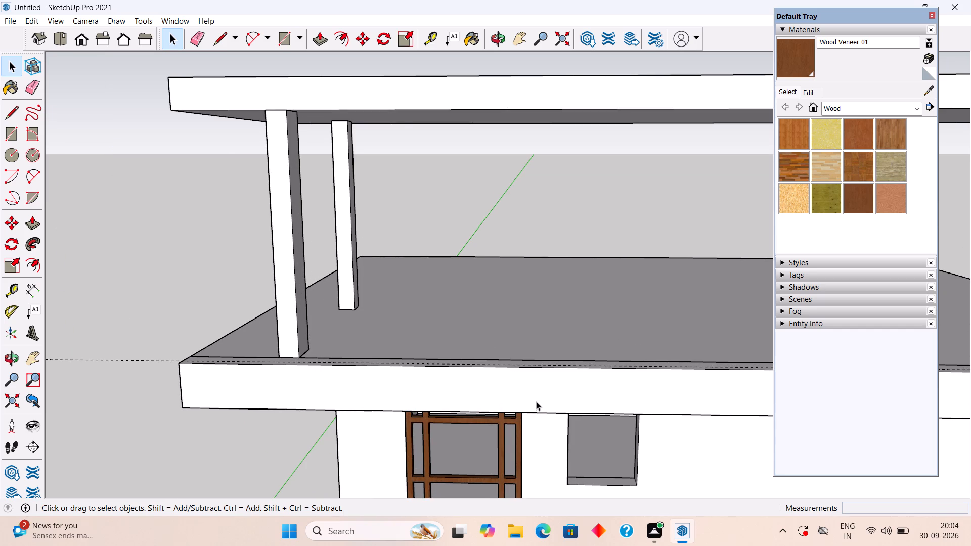
pyautogui.press('t')
pyautogui.click(521, 446)
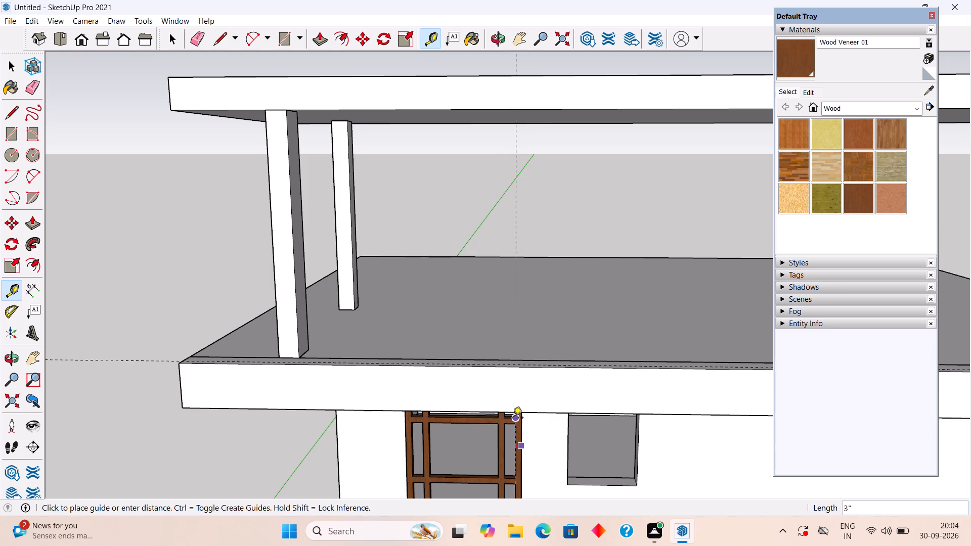
pyautogui.scroll(4, 513, 419)
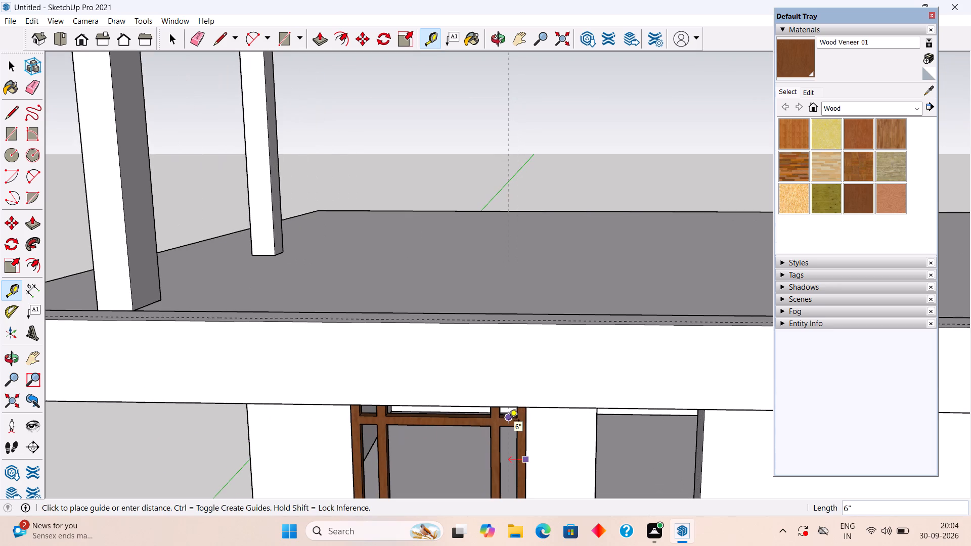
pyautogui.click(509, 421)
pyautogui.press('space')
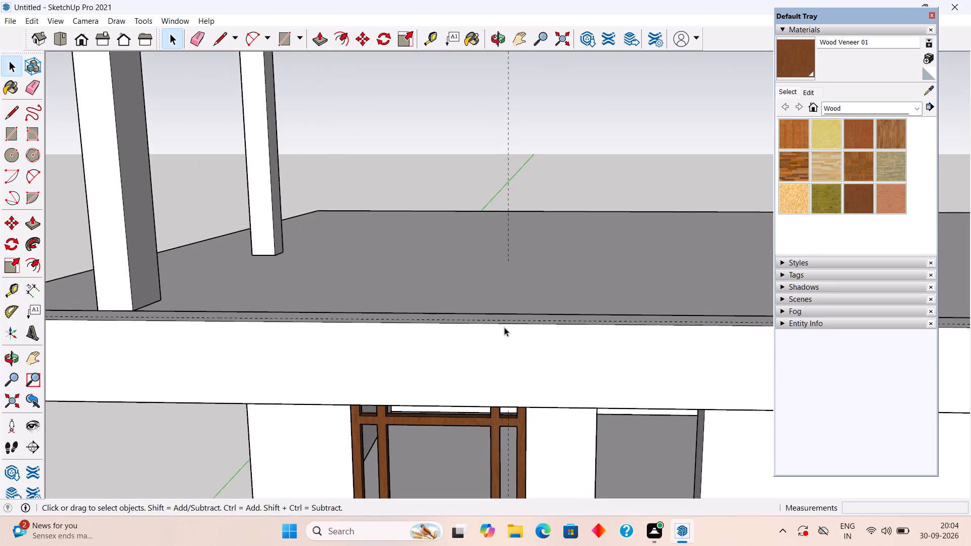
# Move the vertical guide about 7' 4 3/4" forward from the doorway toward the front fascia of the upper-floor slab.
pyautogui.moveTo(503, 323); pyautogui.dragTo(669, 329, button='middle')
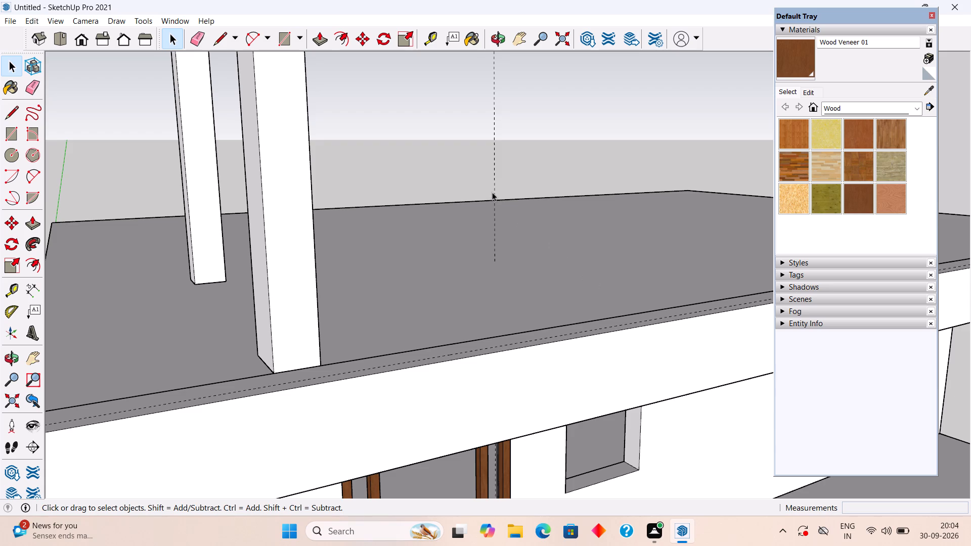
pyautogui.click(497, 185)
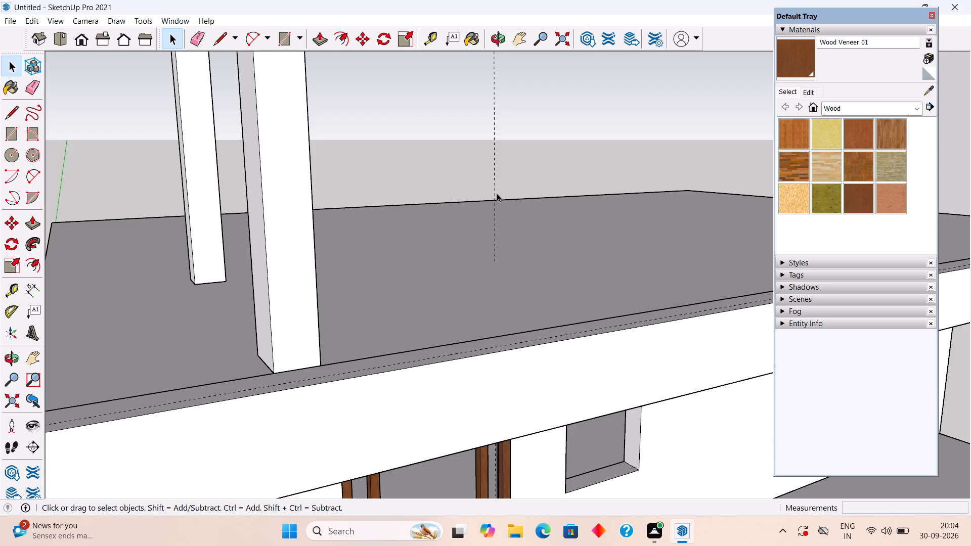
pyautogui.click(495, 198)
pyautogui.press('m')
pyautogui.click(495, 198)
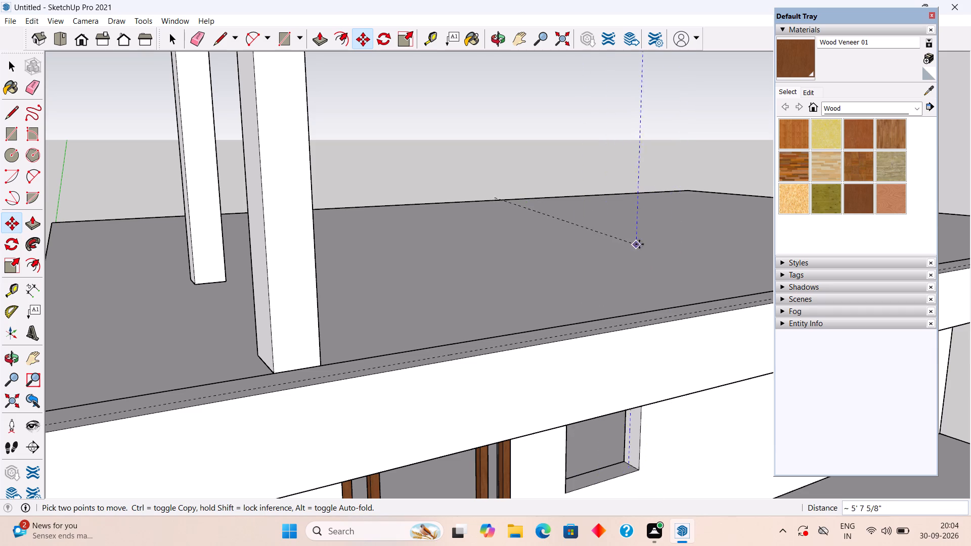
pyautogui.click(702, 230)
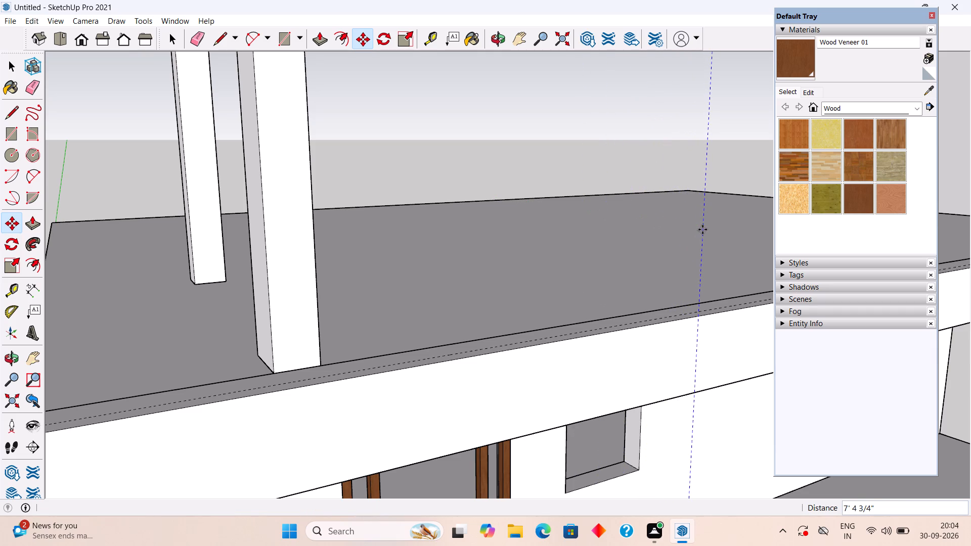
pyautogui.press('space')
# Examine both guides against the front fascia, the door frame and the upper-floor columns from the front, above and the side.
pyautogui.moveTo(690, 240); pyautogui.dragTo(571, 296, button='middle')
pyautogui.scroll(-3, 571, 296)
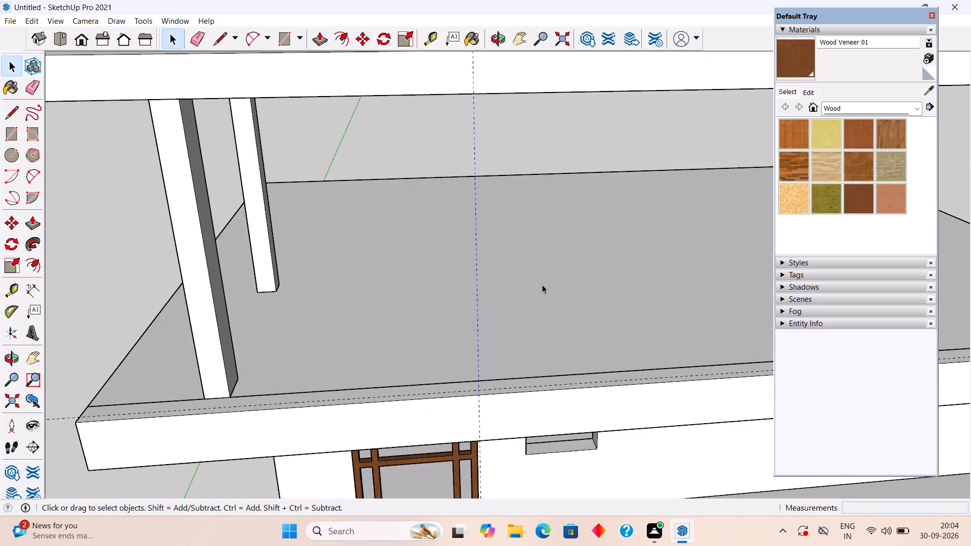
pyautogui.scroll(-4, 542, 285)
pyautogui.moveTo(509, 322); pyautogui.dragTo(460, 237, button='middle')
pyautogui.scroll(-1, 474, 327)
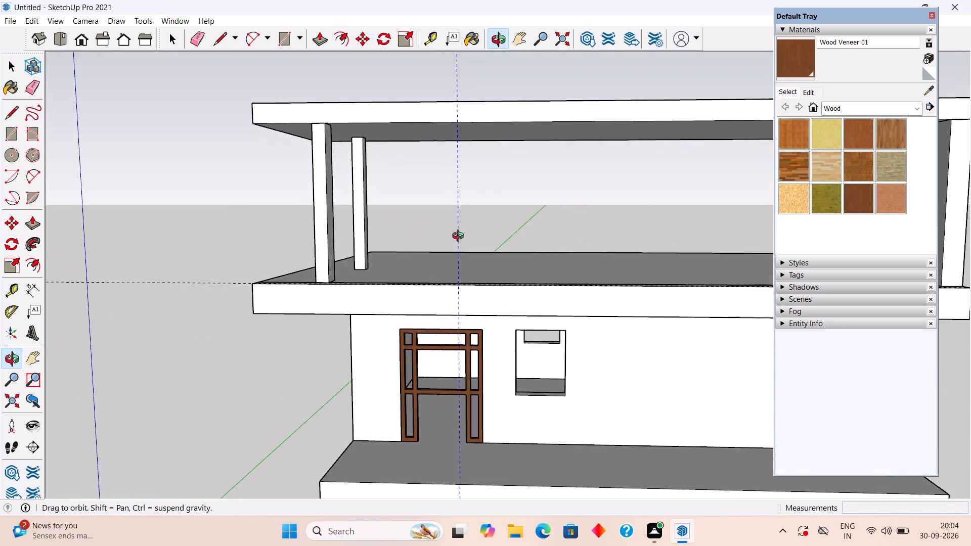
pyautogui.moveTo(460, 237); pyautogui.dragTo(489, 212, button='middle')
pyautogui.moveTo(491, 228); pyautogui.dragTo(520, 352, button='middle')
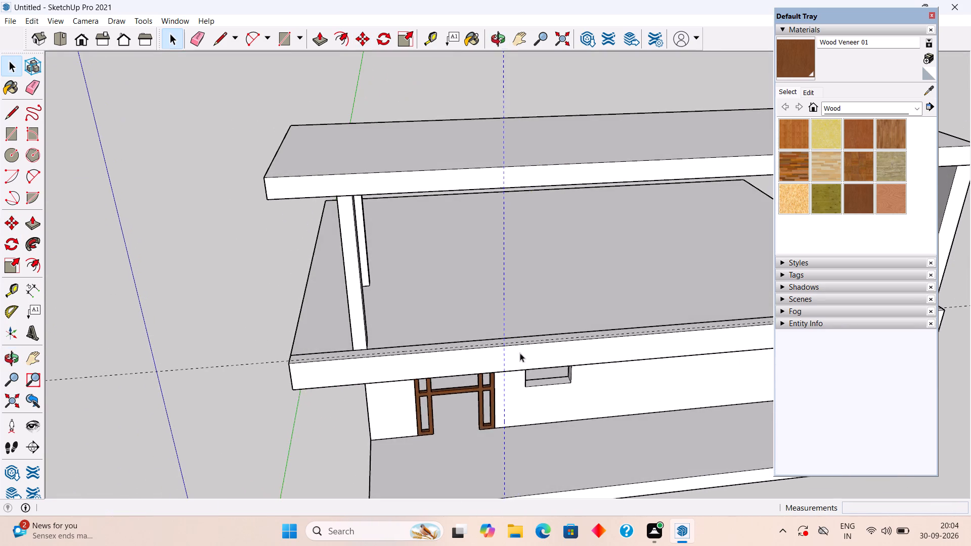
pyautogui.scroll(9, 504, 359)
pyautogui.moveTo(499, 347); pyautogui.dragTo(653, 355, button='middle')
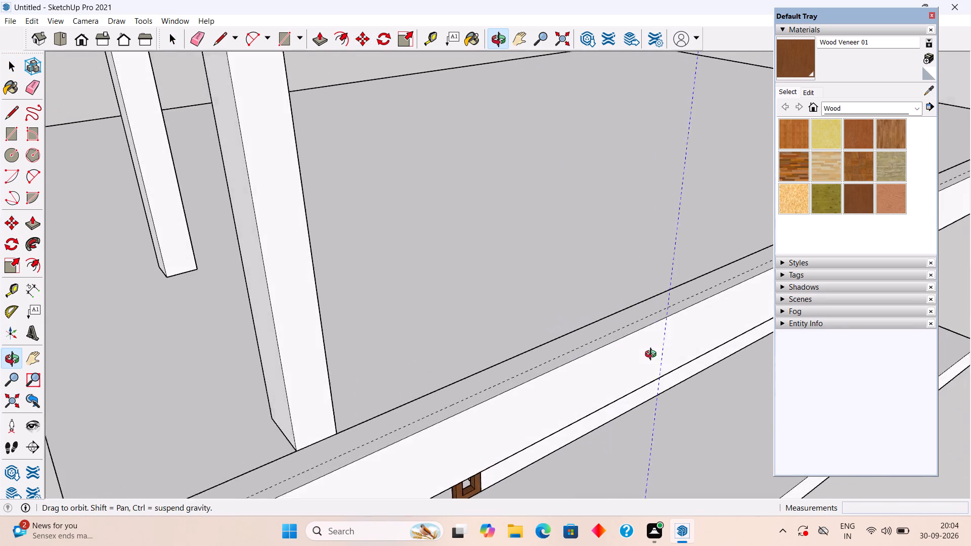
pyautogui.moveTo(653, 355); pyautogui.dragTo(656, 353, button='middle')
pyautogui.moveTo(642, 336); pyautogui.dragTo(748, 308, button='middle')
pyautogui.scroll(-2, 67, 323)
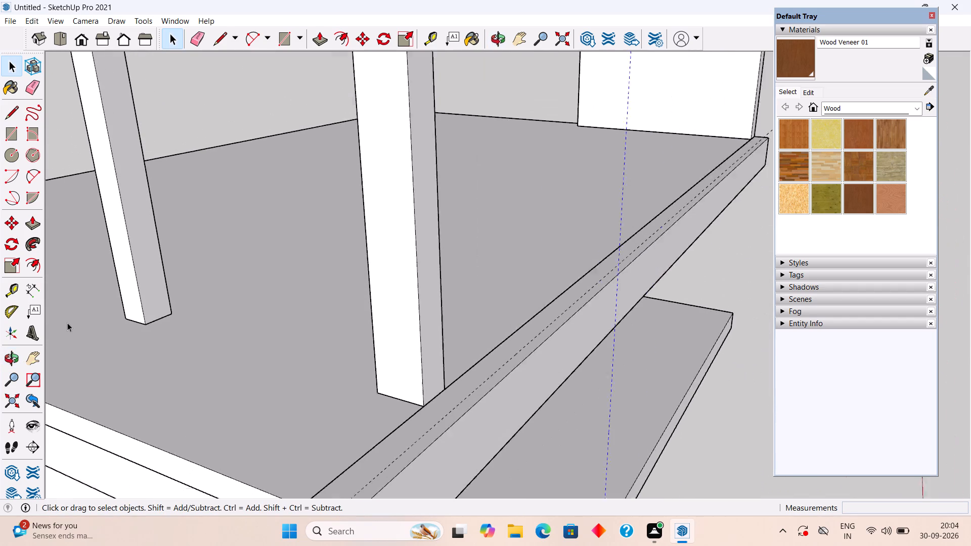
pyautogui.scroll(-2, 67, 323)
pyautogui.moveTo(26, 318); pyautogui.dragTo(143, 261, button='middle')
pyautogui.moveTo(371, 248); pyautogui.dragTo(502, 270, button='middle')
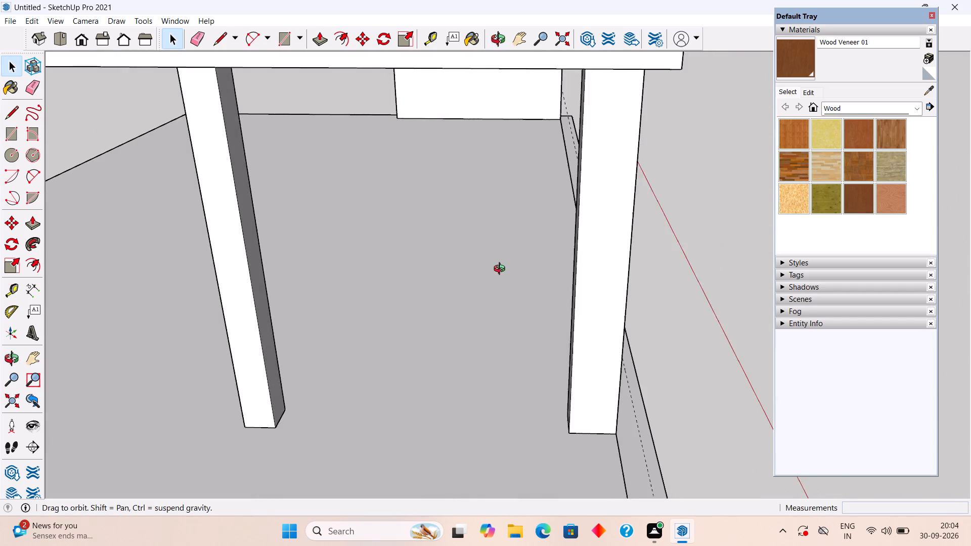
pyautogui.moveTo(502, 270); pyautogui.dragTo(510, 267, button='middle')
pyautogui.moveTo(535, 254); pyautogui.dragTo(476, 280, button='middle')
pyautogui.scroll(3, 579, 273)
pyautogui.moveTo(577, 288); pyautogui.dragTo(631, 265, button='middle')
pyautogui.moveTo(615, 267); pyautogui.dragTo(550, 295, button='middle')
pyautogui.scroll(1, 672, 260)
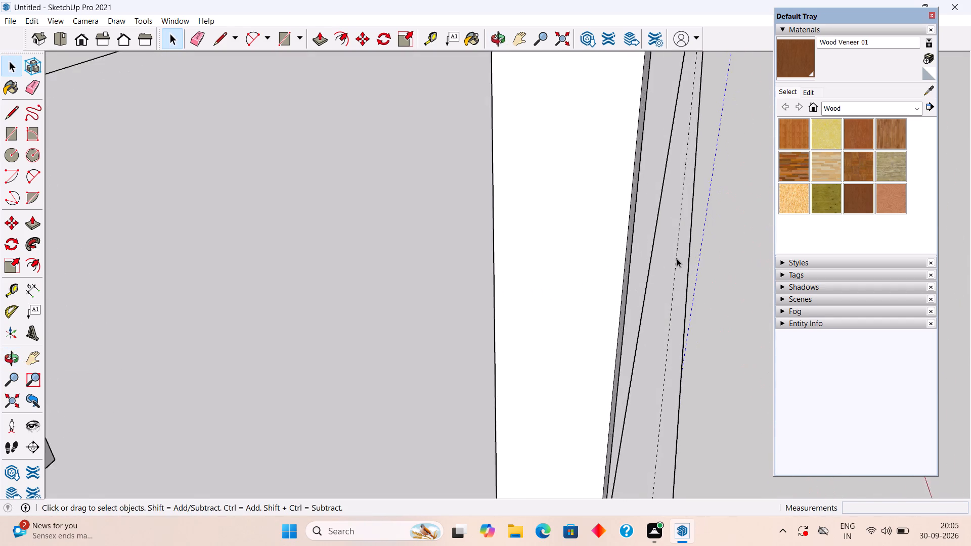
# Move the vertical guide 7 1/2" back across the front fascia toward the house.
pyautogui.scroll(3, 677, 258)
pyautogui.press('m')
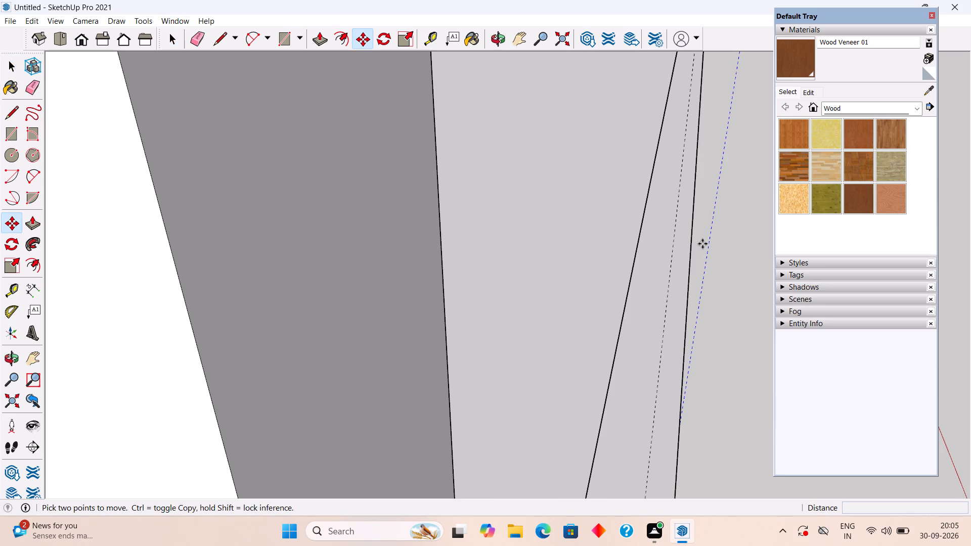
pyautogui.click(711, 242)
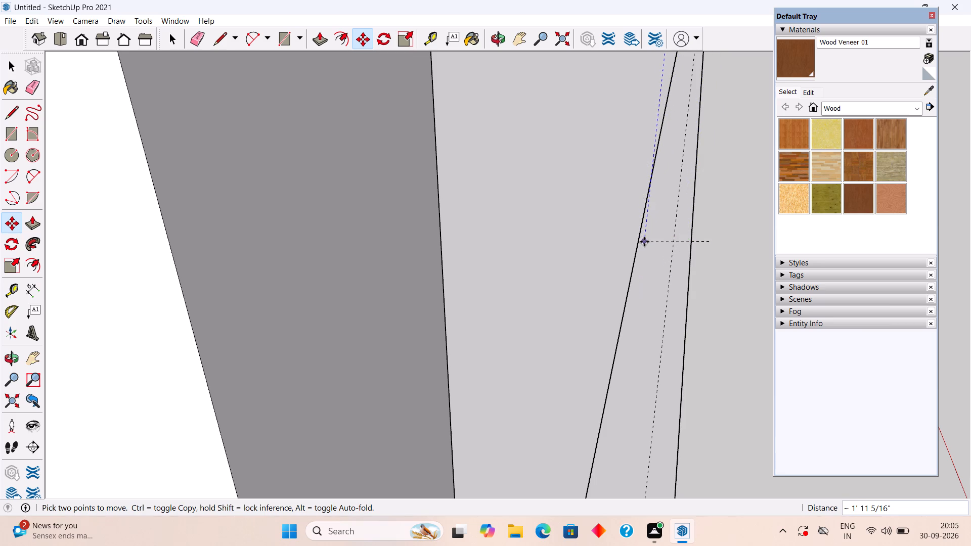
pyautogui.scroll(9, 644, 242)
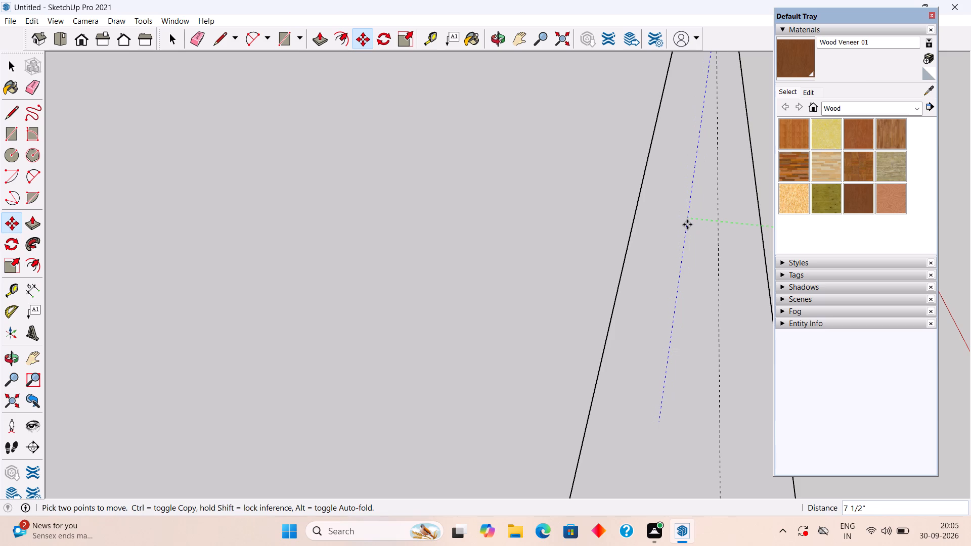
pyautogui.click(687, 224)
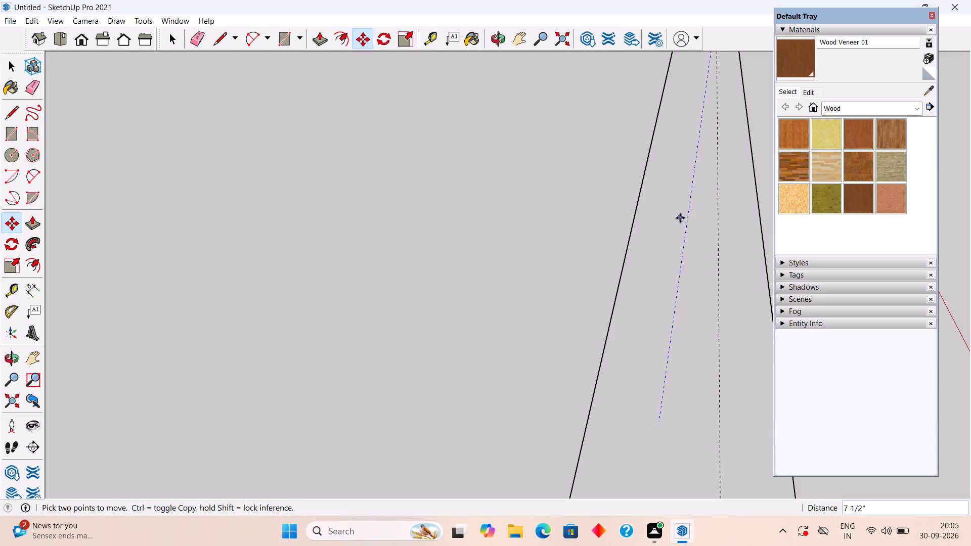
pyautogui.press('space')
pyautogui.moveTo(674, 223); pyautogui.dragTo(636, 251, button='middle')
pyautogui.scroll(-5, 642, 246)
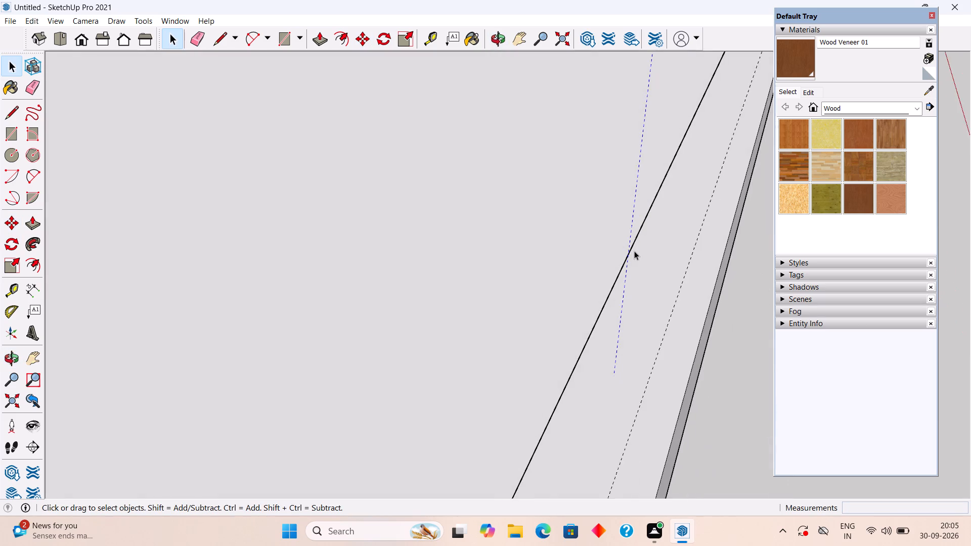
pyautogui.scroll(-6, 634, 251)
pyautogui.scroll(-3, 656, 299)
pyautogui.click(738, 329)
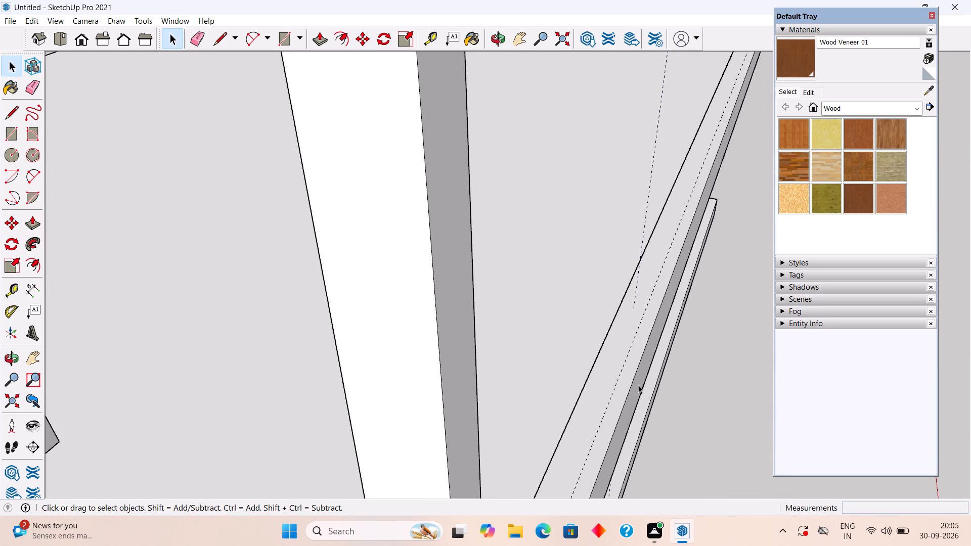
# Place a Tape Measure guide parallel to the upper-floor slab's side edge, about 10' 3" in, through the vertical guide's foot at the front fascia.
pyautogui.moveTo(592, 388); pyautogui.dragTo(316, 376, button='middle')
pyautogui.scroll(-11, 316, 376)
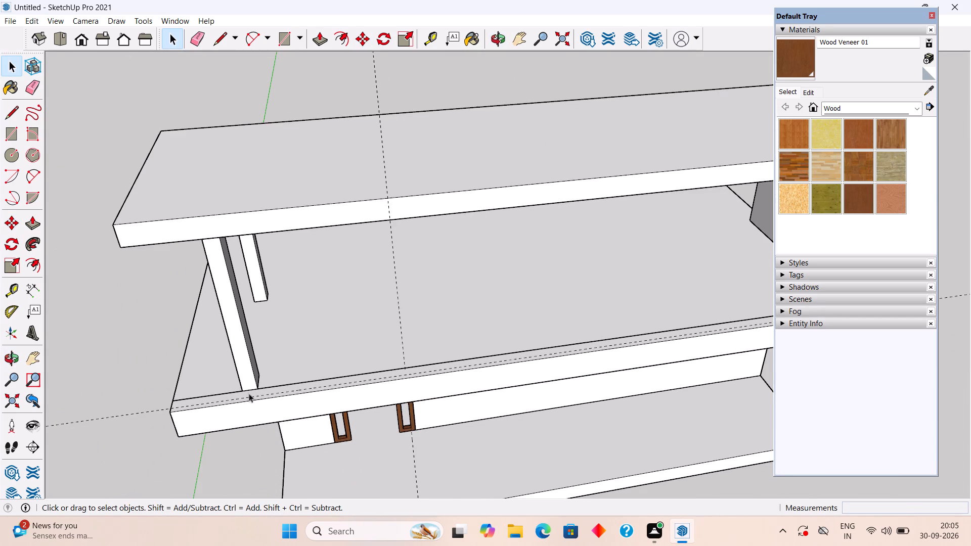
pyautogui.scroll(1, 169, 420)
pyautogui.press('t')
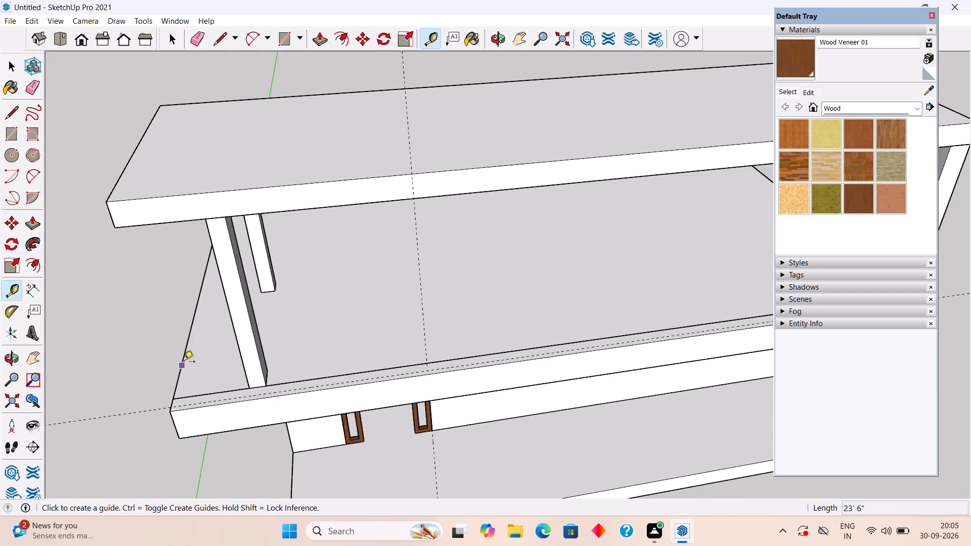
pyautogui.click(184, 362)
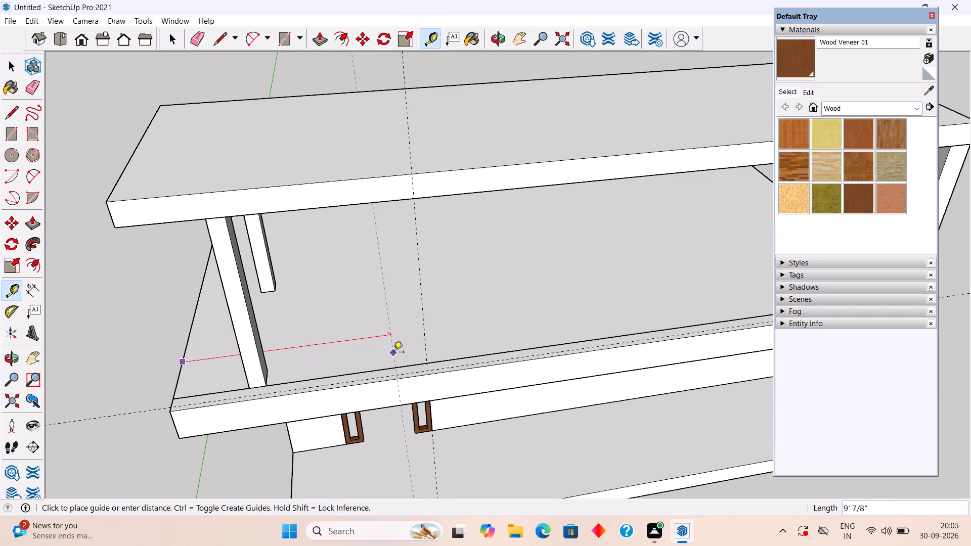
pyautogui.click(425, 365)
pyautogui.press('space')
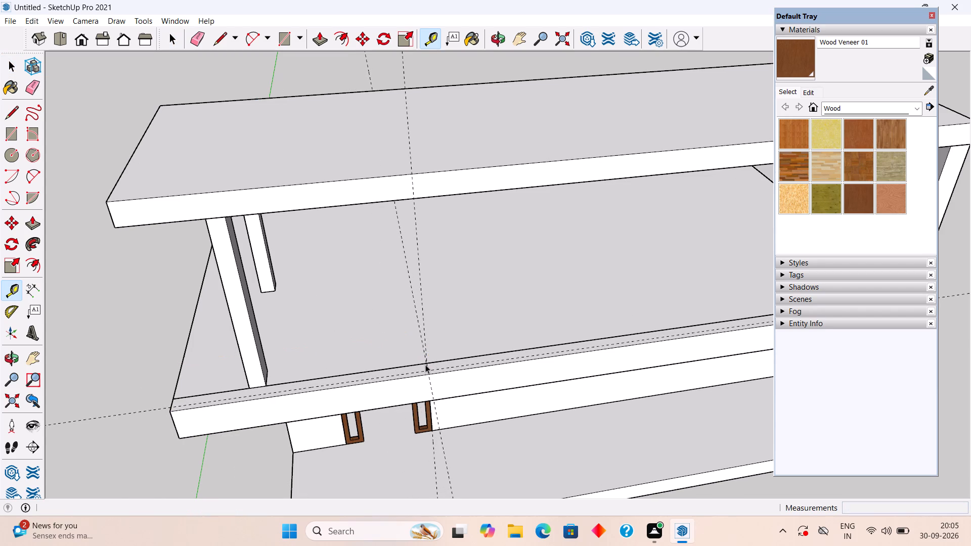
# Delete the vertical guide rising from the front fascia.
pyautogui.click(410, 145)
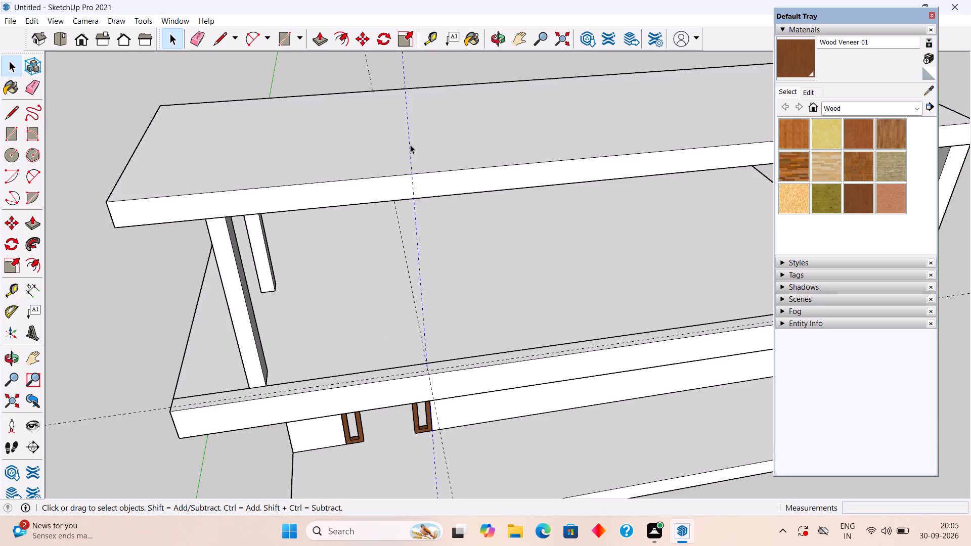
pyautogui.press('Delete')
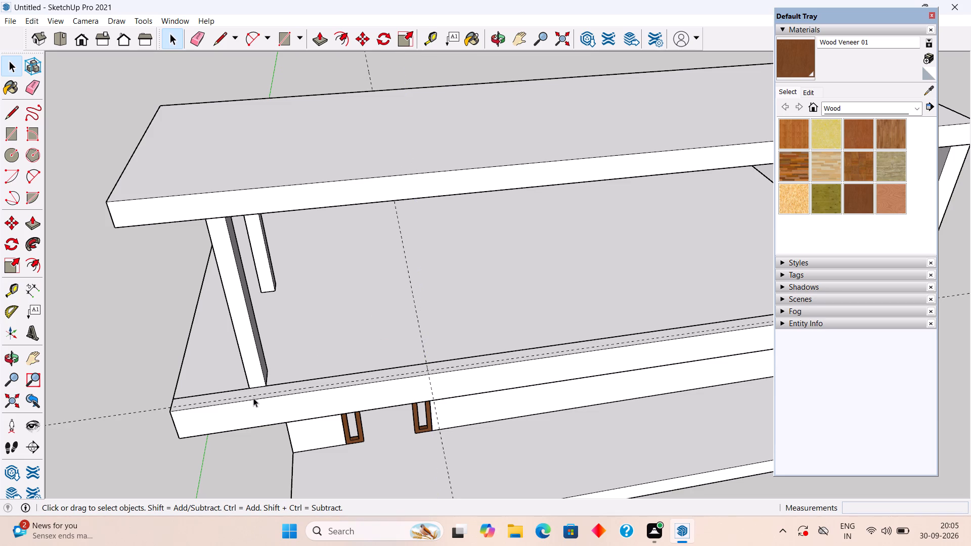
# Draw a rectangle on top of the front fascia from its inner end corner to the intersection of the two guides.
pyautogui.press('r')
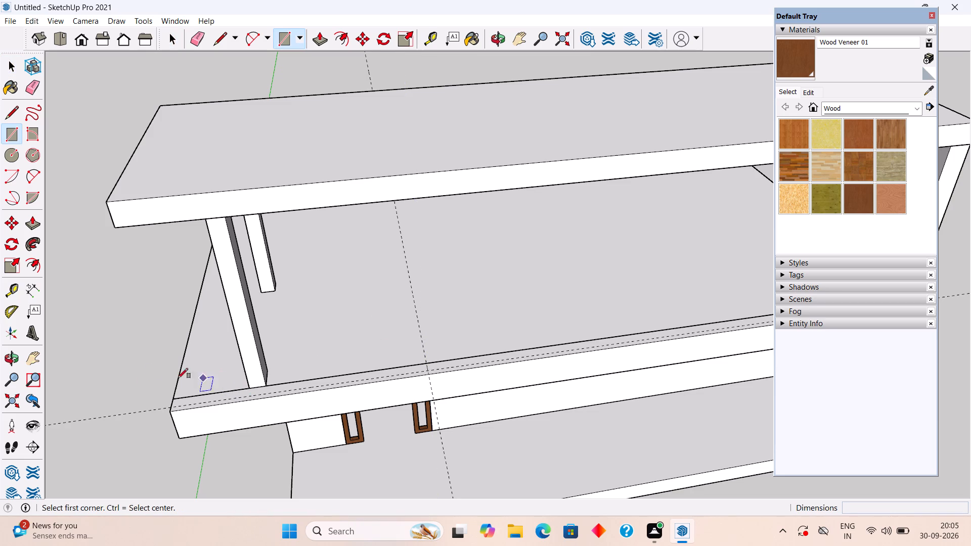
pyautogui.scroll(5, 152, 386)
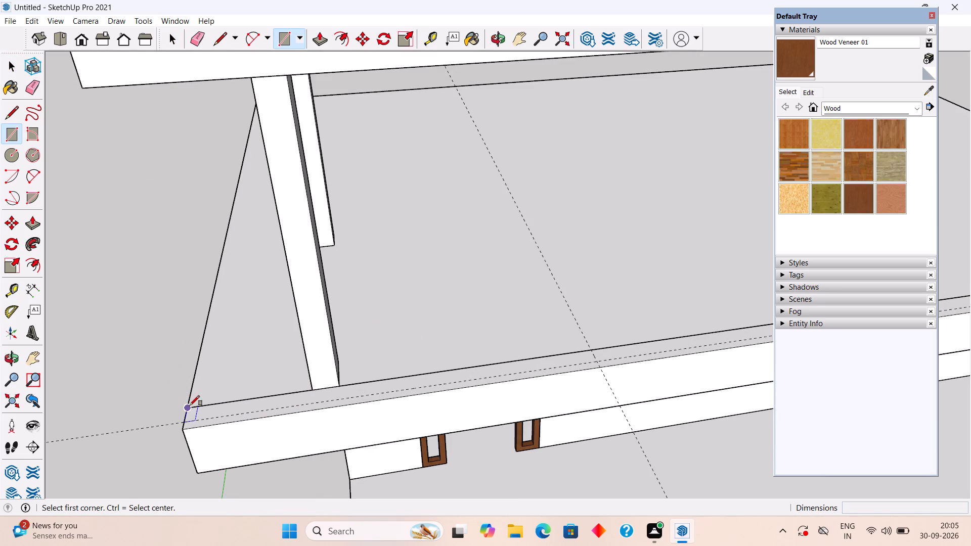
pyautogui.click(189, 405)
pyautogui.scroll(2, 587, 350)
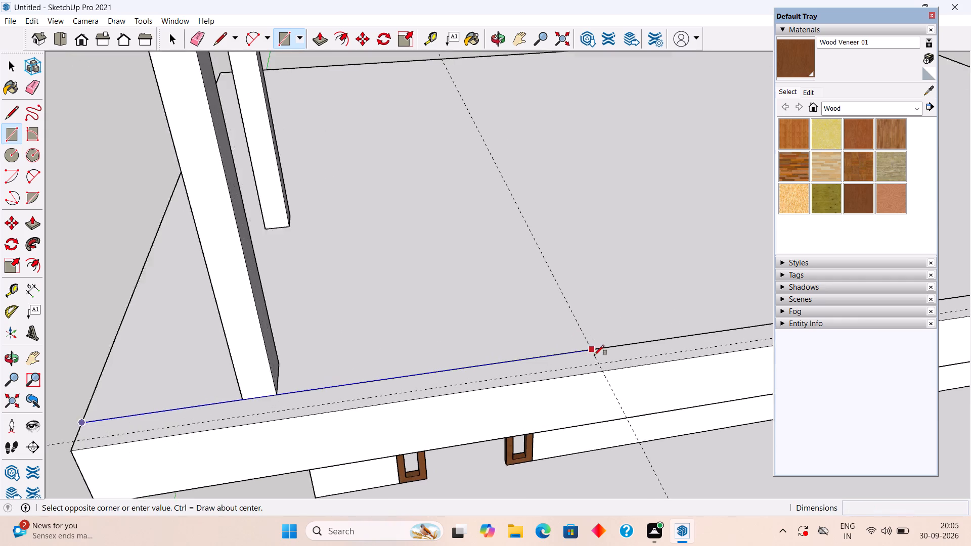
pyautogui.scroll(1, 594, 355)
pyautogui.click(598, 363)
pyautogui.press('space')
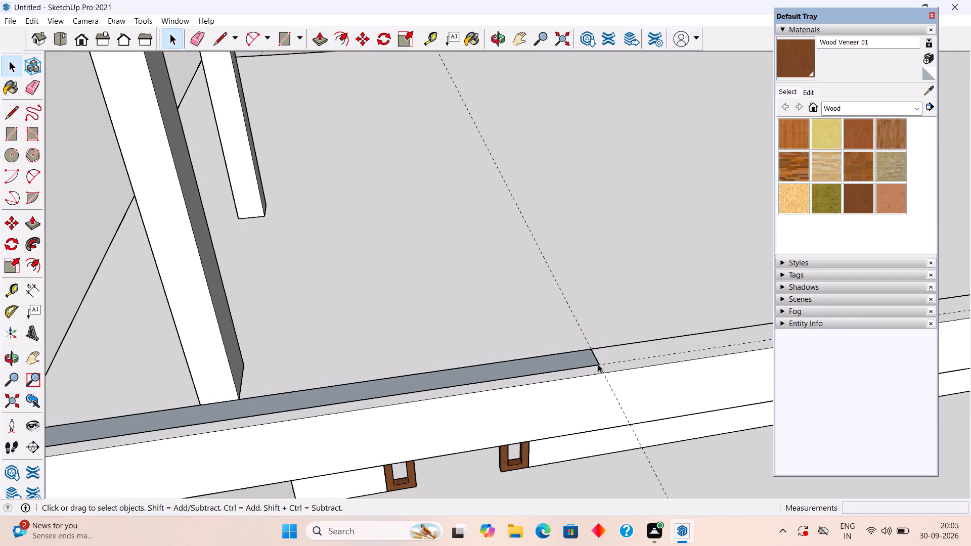
# Push/Pull the rectangle on the fascia up 3' to form a parapet panel.
pyautogui.press('p')
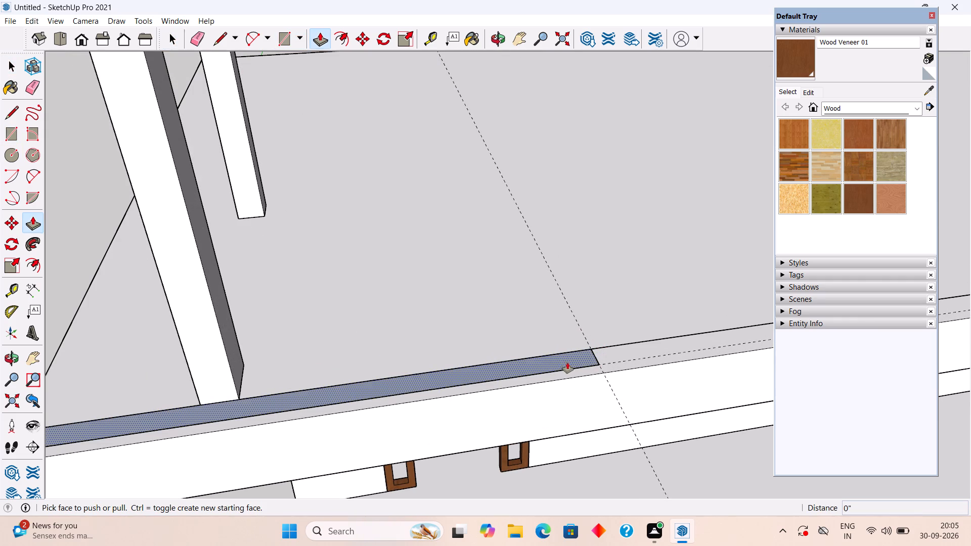
pyautogui.click(567, 353)
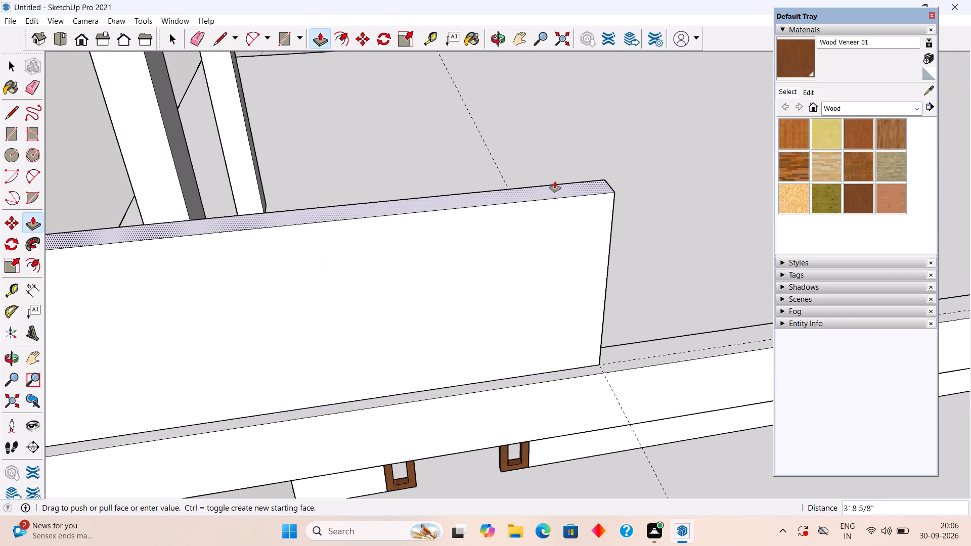
pyautogui.write("3'")
pyautogui.press('Return')
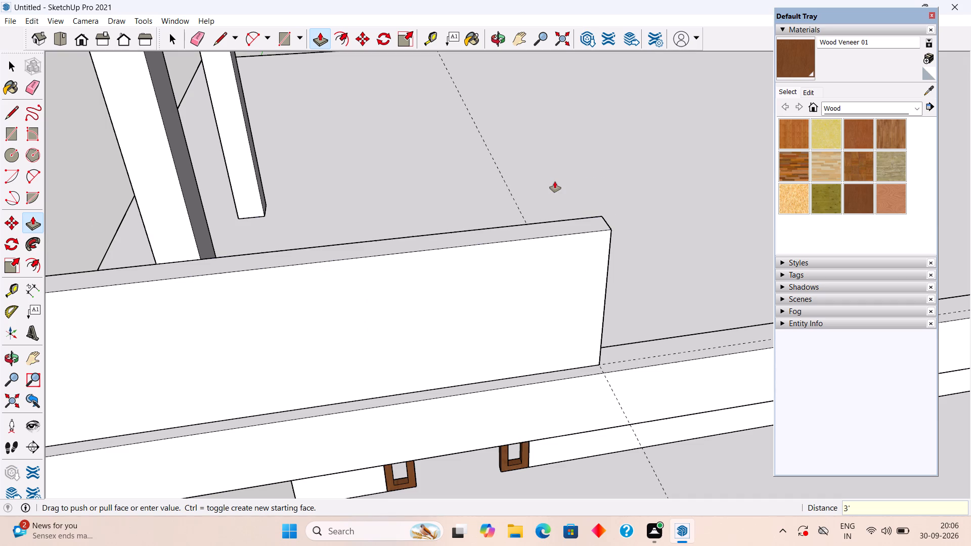
pyautogui.press('space')
# Select the whole parapet panel with its connected geometry and make it a group.
pyautogui.tripleClick(553, 245)
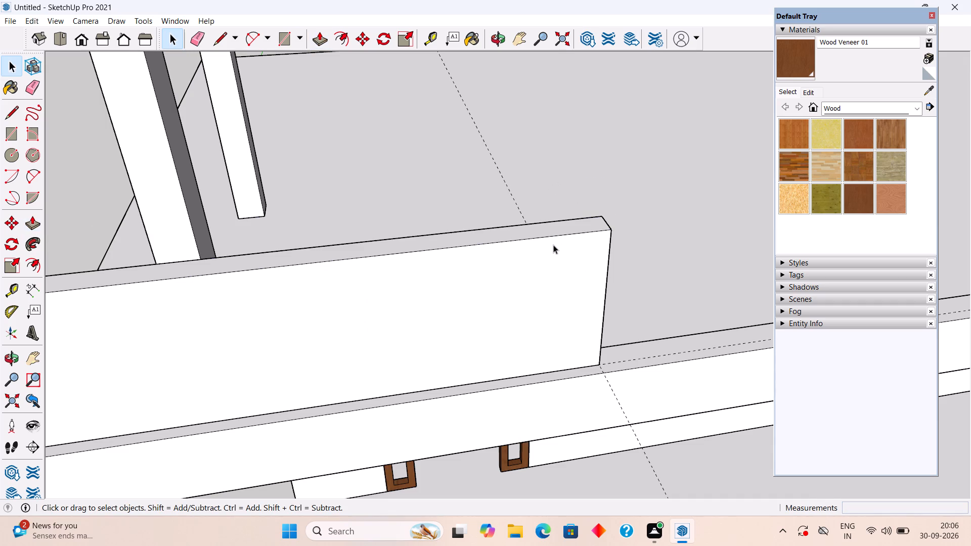
pyautogui.rightClick(553, 245)
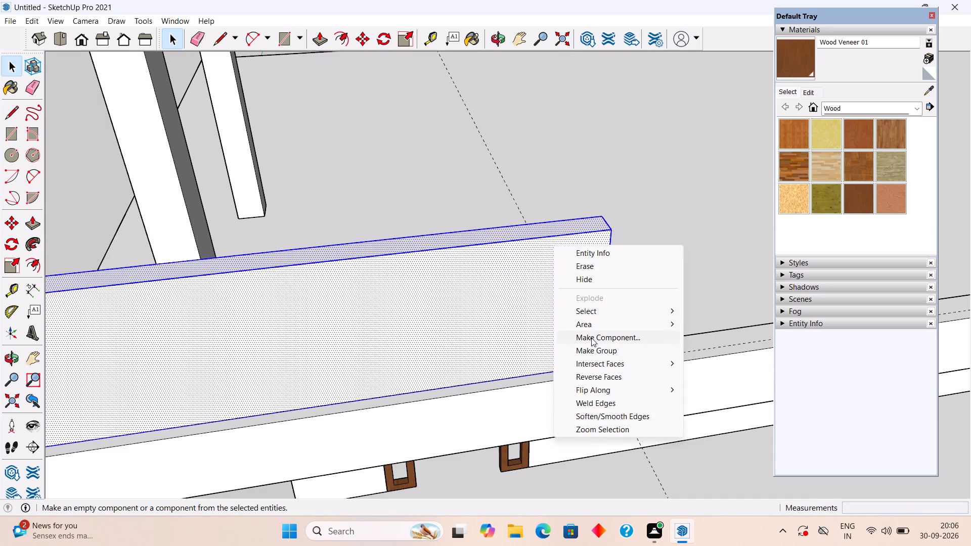
pyautogui.click(594, 350)
pyautogui.scroll(-10, 584, 355)
pyautogui.click(216, 348)
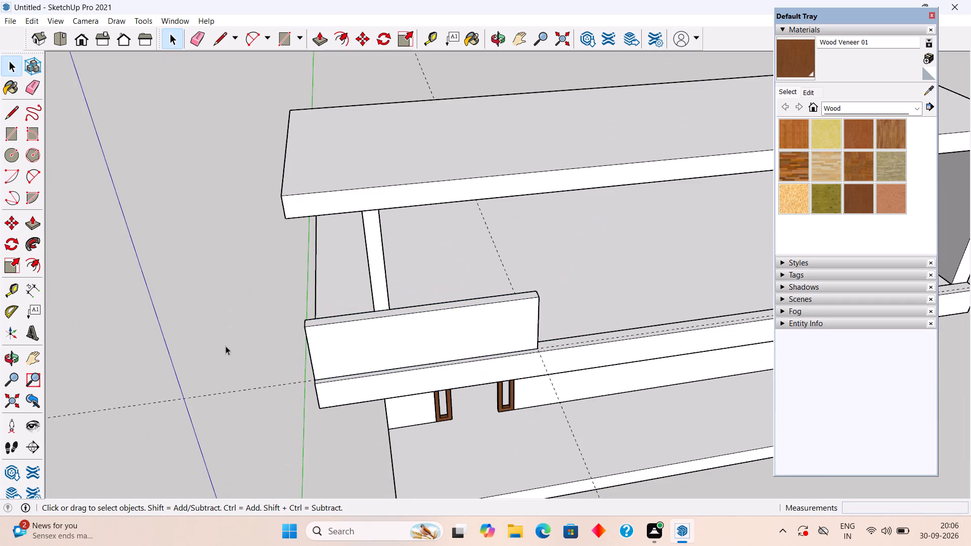
# Examine the parapet panel's end corner and front face against the fascia and the door below, from above and the front.
pyautogui.moveTo(282, 400); pyautogui.dragTo(385, 379, button='middle')
pyautogui.scroll(5, 436, 420)
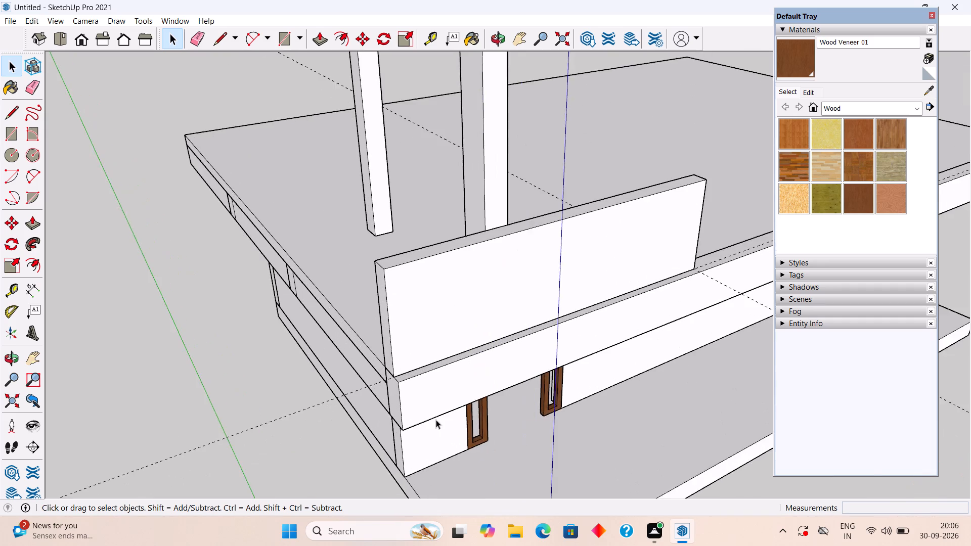
pyautogui.scroll(4, 431, 417)
pyautogui.scroll(2, 389, 373)
pyautogui.moveTo(389, 373); pyautogui.dragTo(376, 374, button='middle')
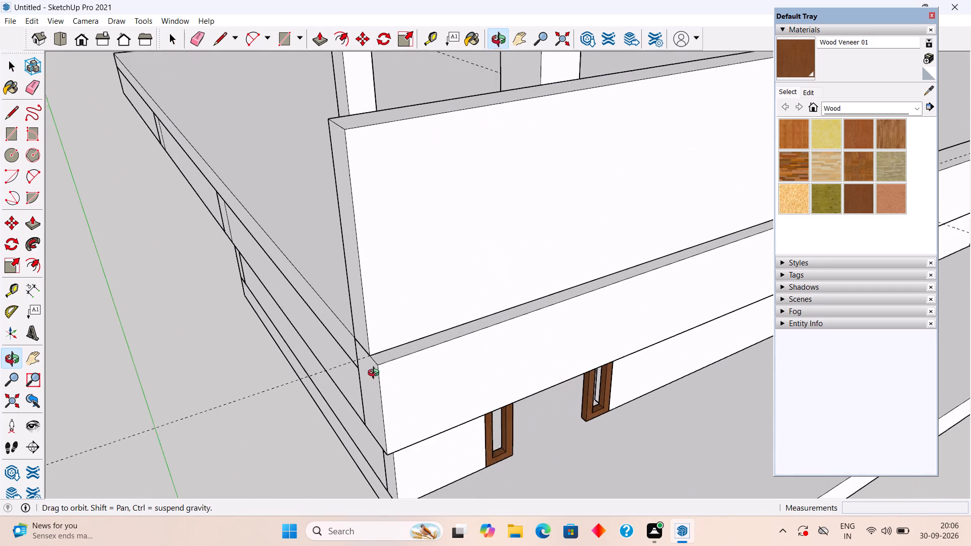
pyautogui.moveTo(376, 374); pyautogui.dragTo(341, 402, button='middle')
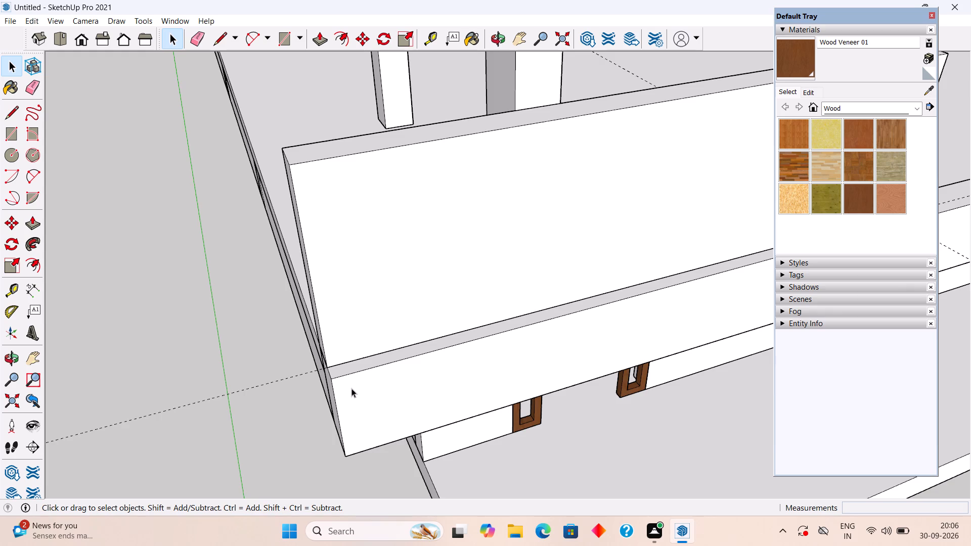
pyautogui.scroll(-6, 351, 388)
pyautogui.moveTo(330, 365); pyautogui.dragTo(281, 263, button='middle')
pyautogui.moveTo(280, 255); pyautogui.dragTo(277, 236, button='middle')
pyautogui.scroll(2, 422, 215)
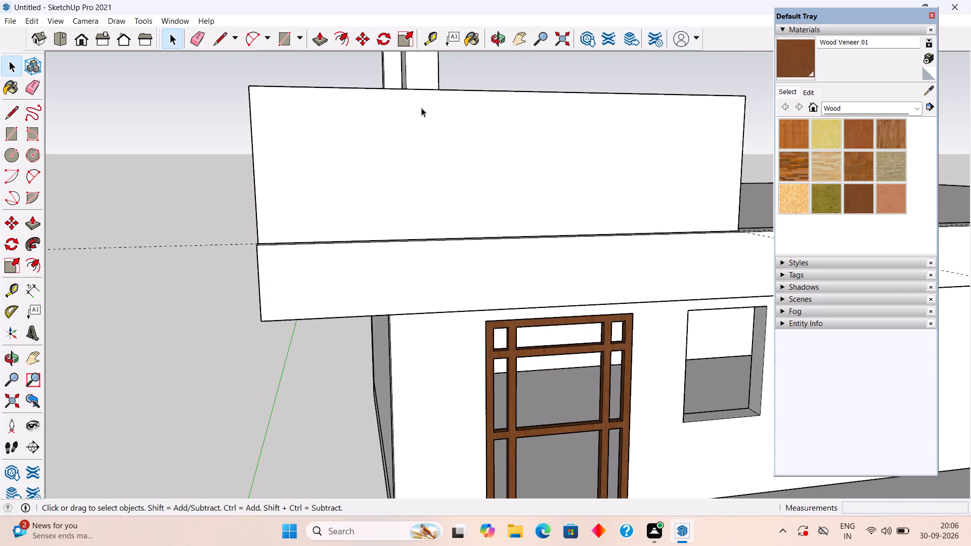
pyautogui.moveTo(417, 107); pyautogui.dragTo(364, 123, button='middle')
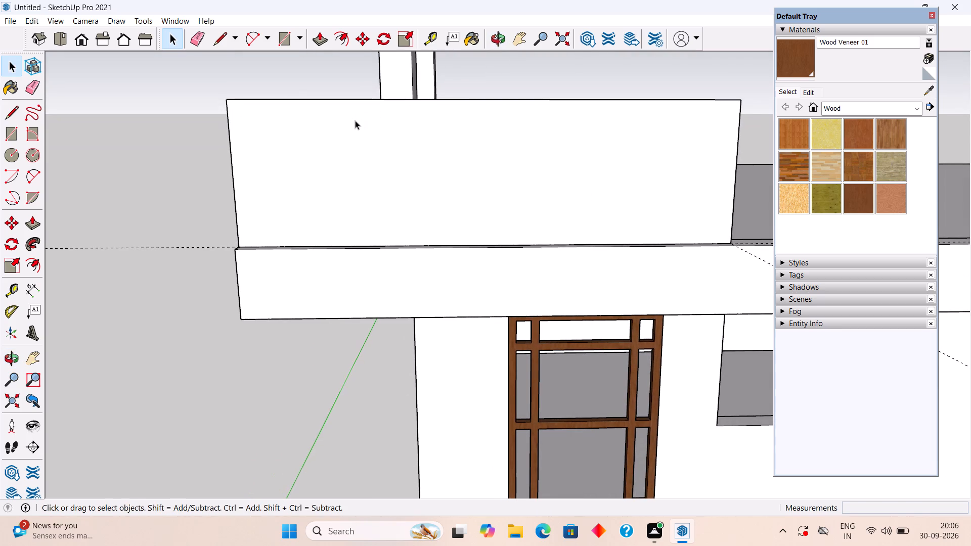
pyautogui.press('r')
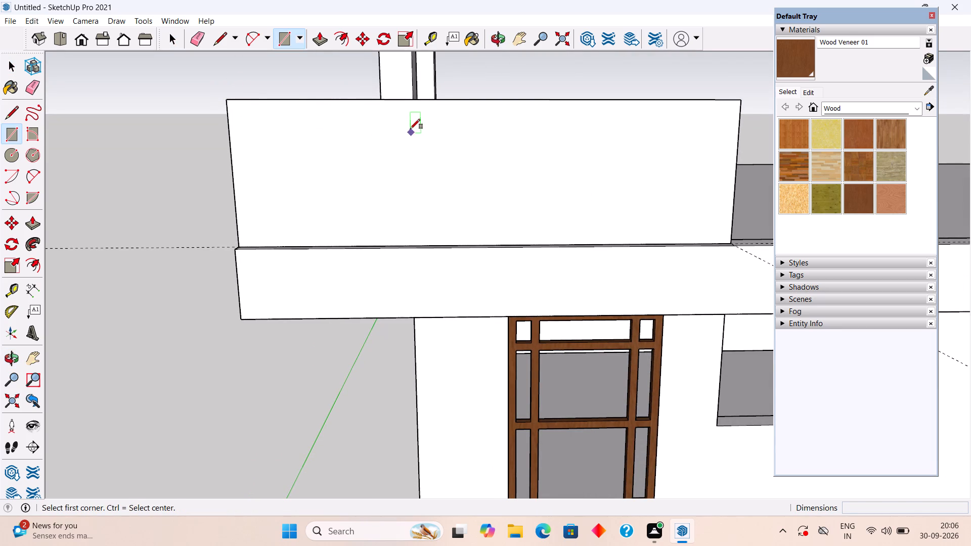
pyautogui.press('space')
# Place a vertical Tape Measure guide on the parapet panel's front face, 3' in from its edge at the slab corner.
pyautogui.scroll(-8, 402, 121)
pyautogui.moveTo(412, 139); pyautogui.dragTo(417, 218, button='middle')
pyautogui.moveTo(396, 211); pyautogui.dragTo(445, 232, button='middle')
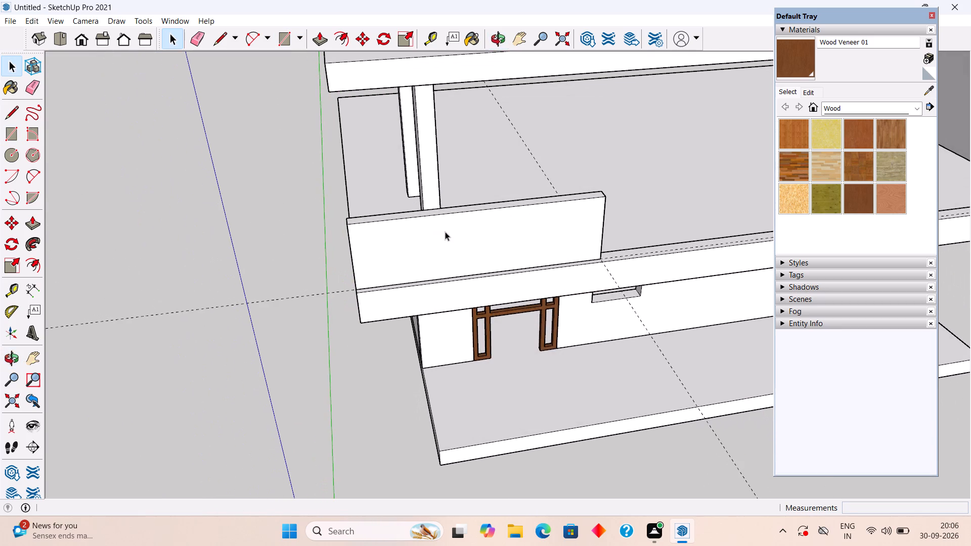
pyautogui.scroll(5, 396, 194)
pyautogui.press('t')
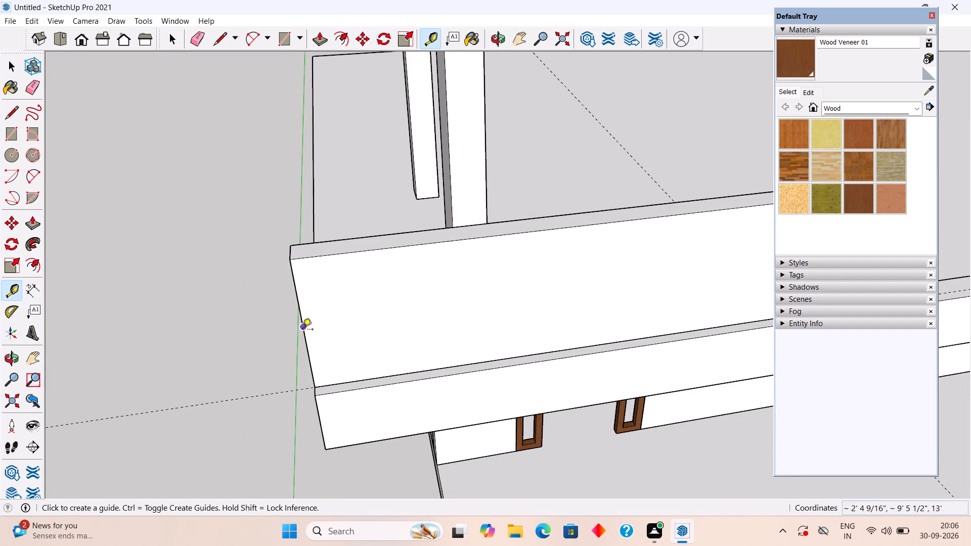
pyautogui.click(293, 269)
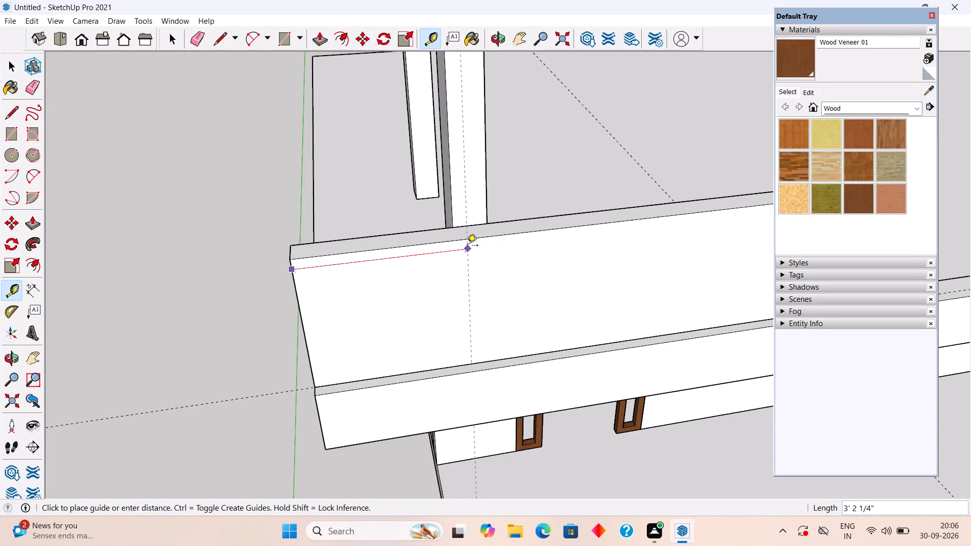
pyautogui.write("3'")
pyautogui.press('Return')
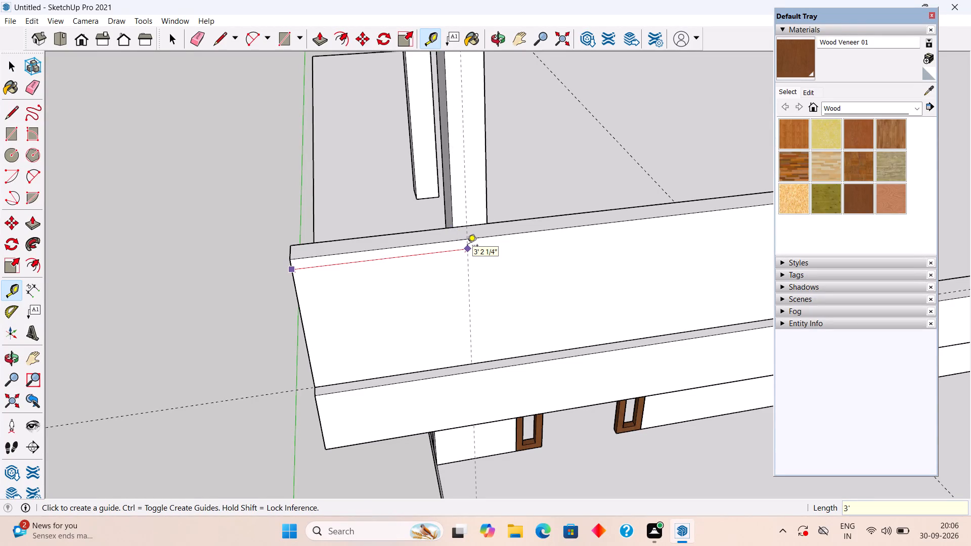
pyautogui.press('space')
# Draw a 3' by 3' rectangle on the panel's front face, from its upper outer corner to the foot of the guide.
pyautogui.write('r')
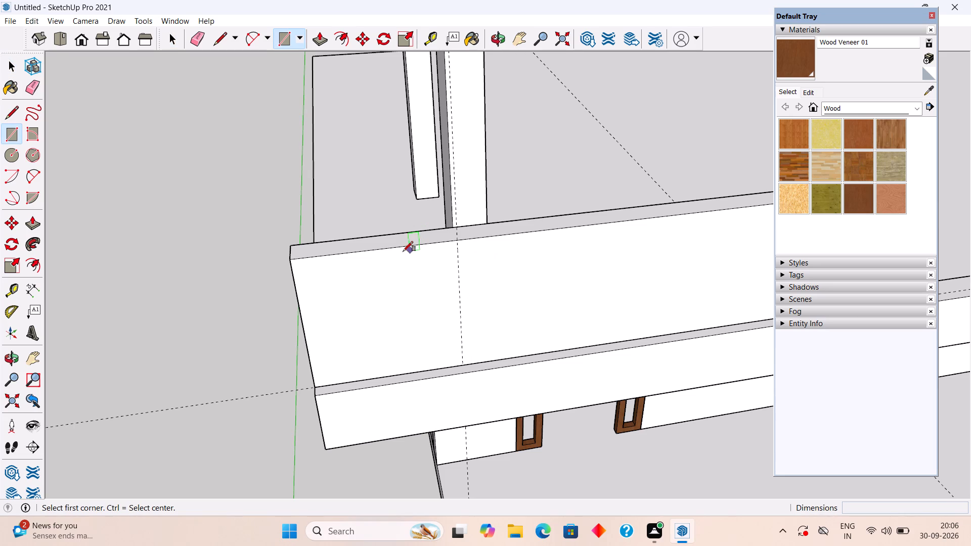
pyautogui.click(291, 260)
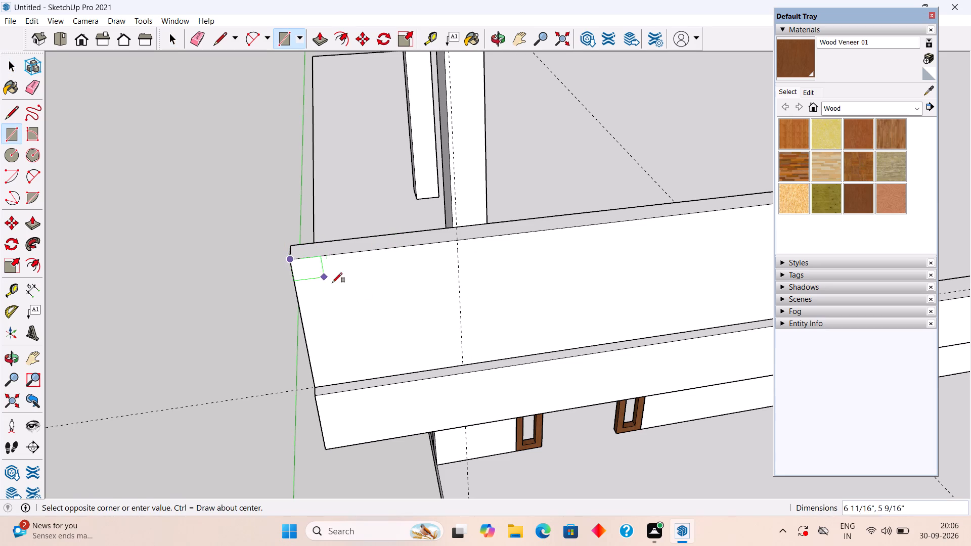
pyautogui.click(463, 365)
pyautogui.press('space')
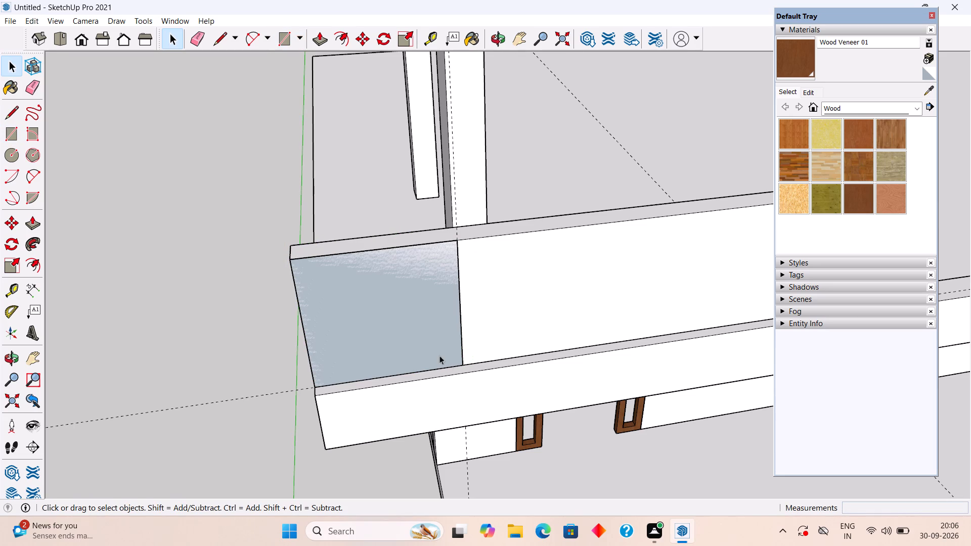
# Push/Pull the 3' square at the slab-corner end of the parapet panel outward by 3".
pyautogui.click(423, 348)
pyautogui.press('p')
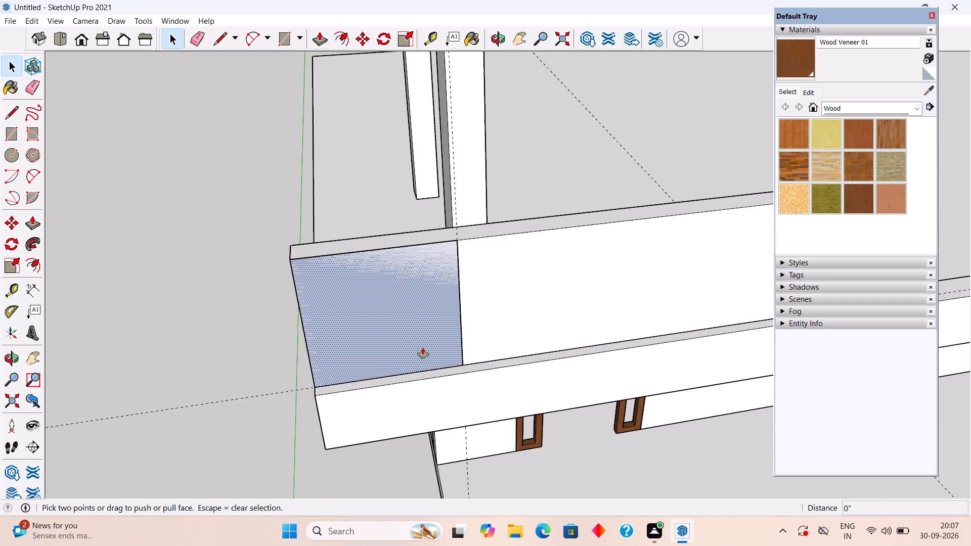
pyautogui.click(423, 348)
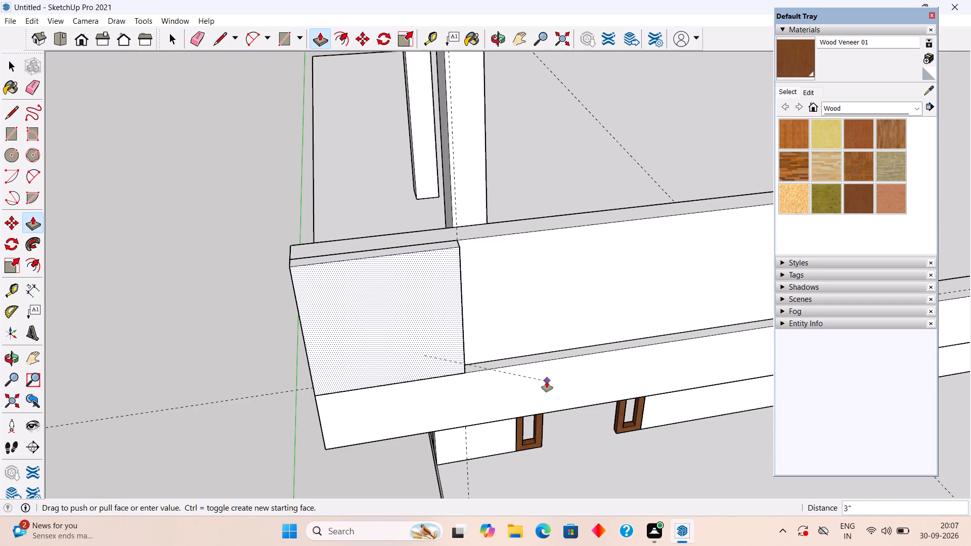
pyautogui.click(547, 381)
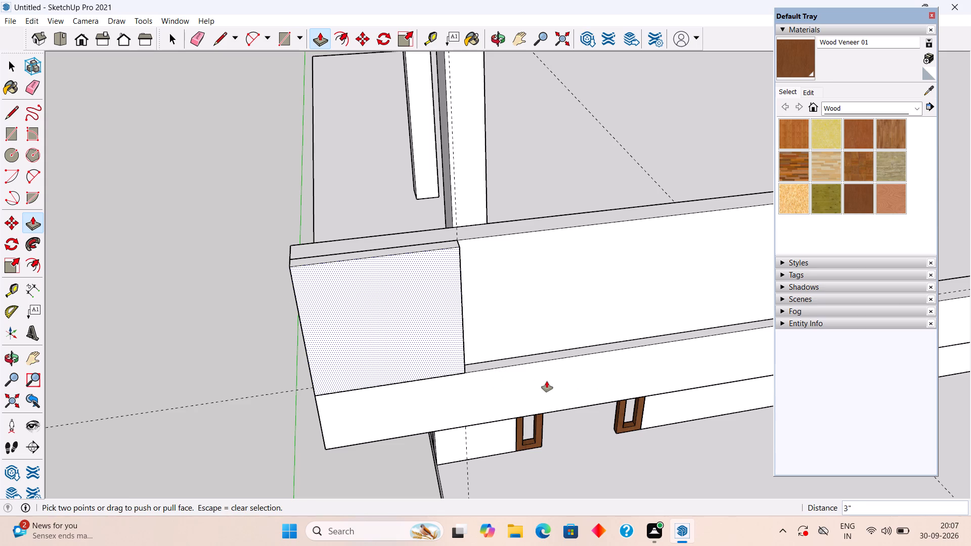
pyautogui.press('space')
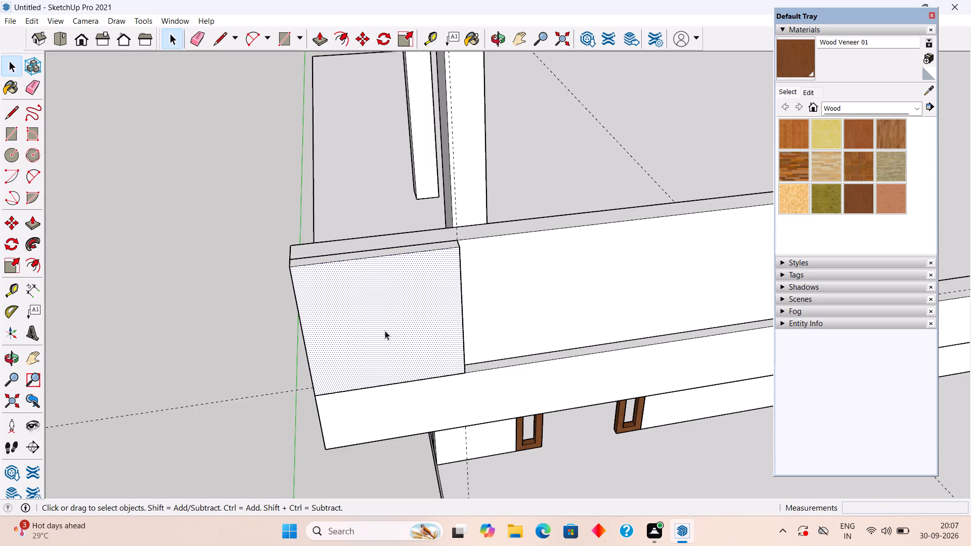
# Select the extruded square block's front face with its connected geometry and make it a group.
pyautogui.scroll(2, 385, 320)
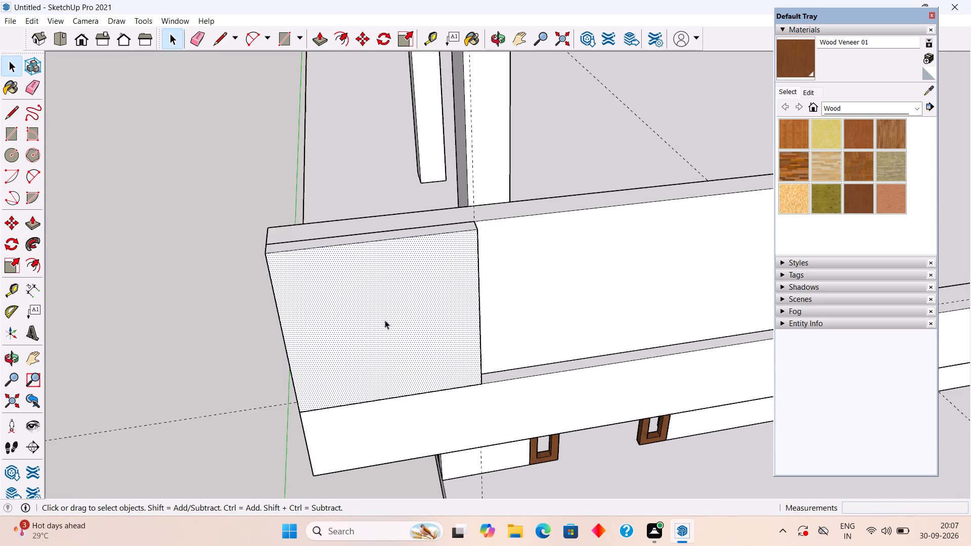
pyautogui.scroll(2, 385, 320)
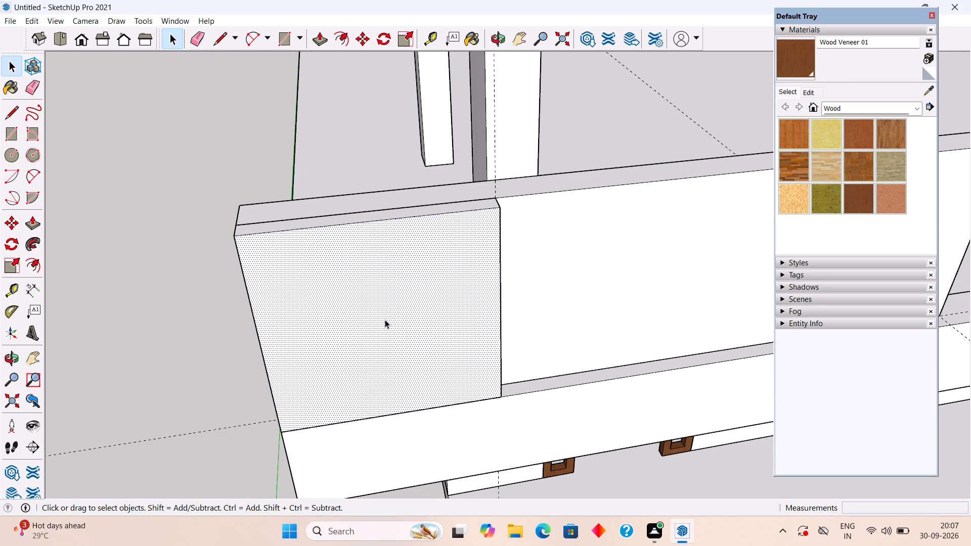
pyautogui.tripleClick(385, 320)
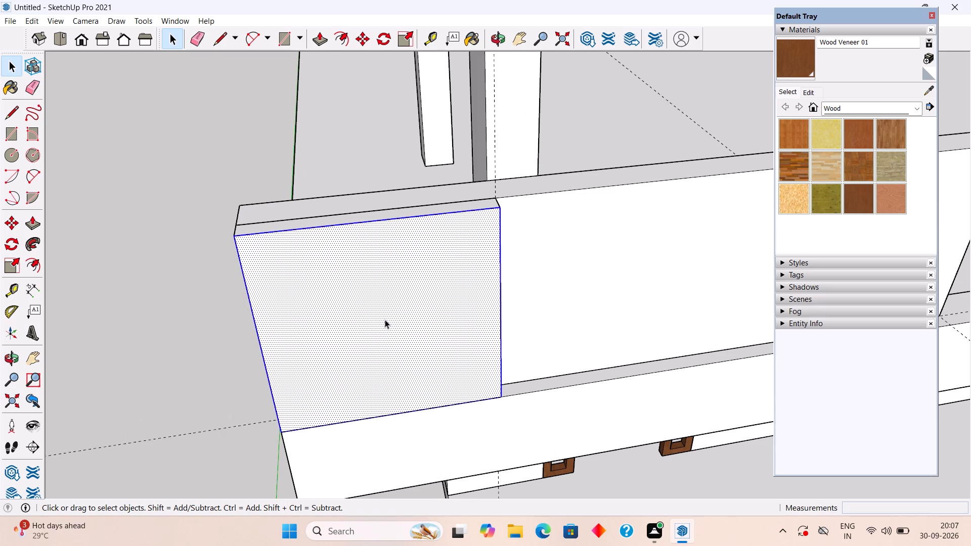
pyautogui.rightClick(385, 320)
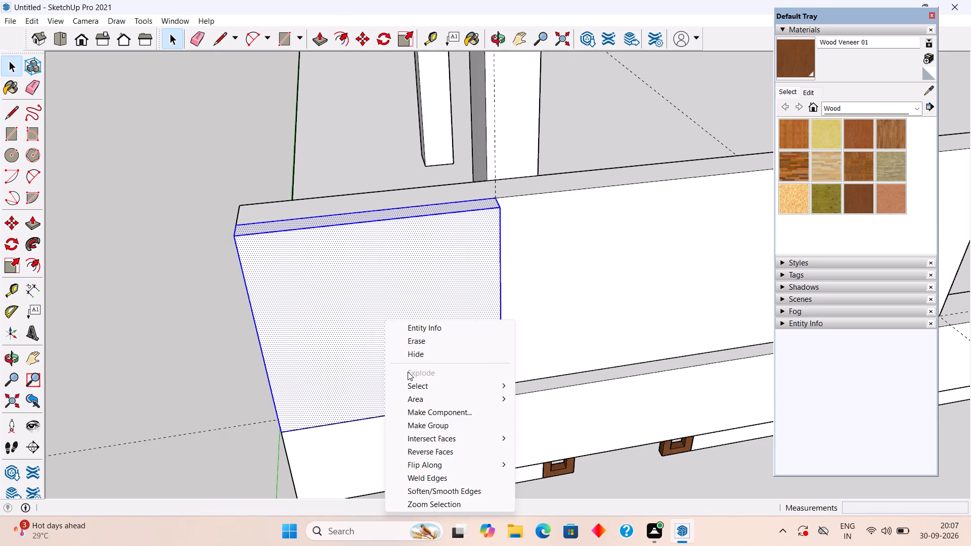
pyautogui.click(425, 422)
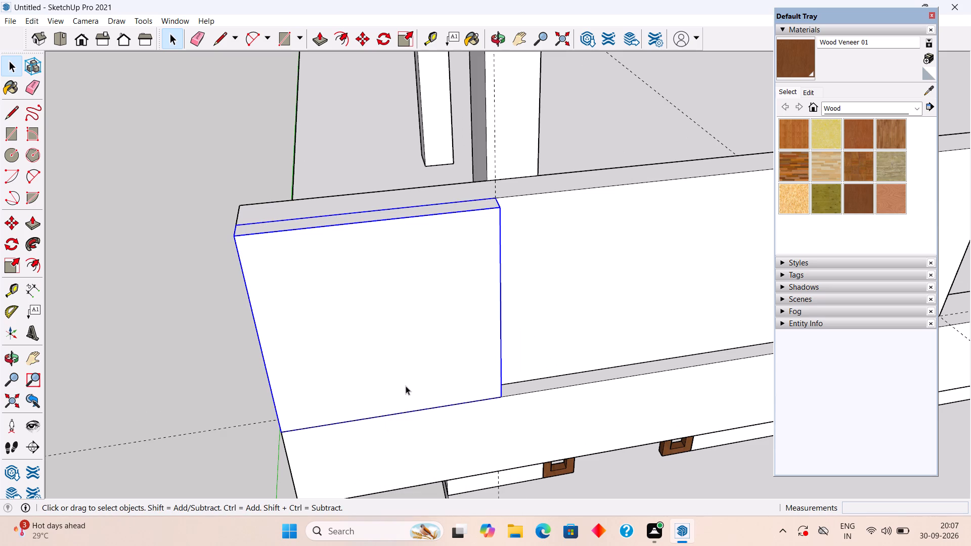
# Open the square block's group for editing and select its front face.
pyautogui.tripleClick(399, 348)
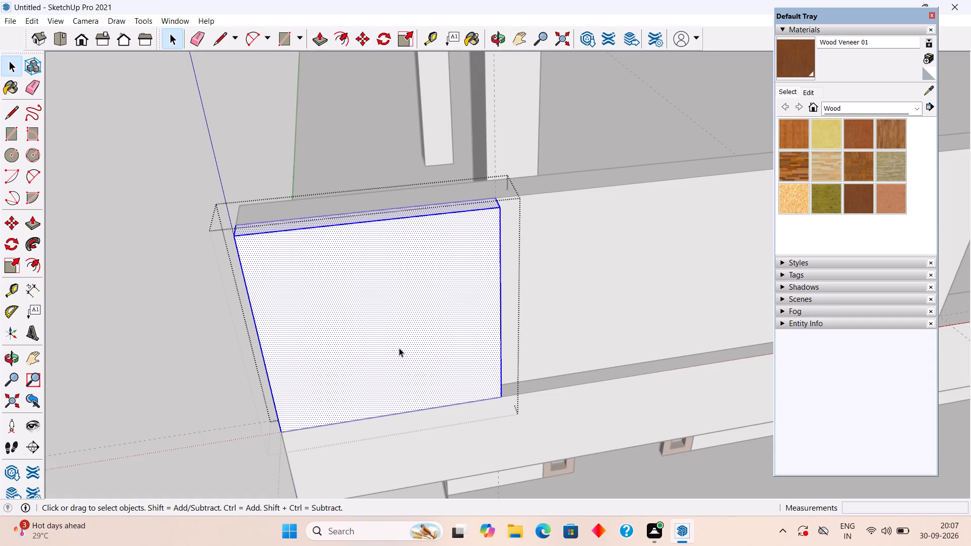
pyautogui.click(399, 348)
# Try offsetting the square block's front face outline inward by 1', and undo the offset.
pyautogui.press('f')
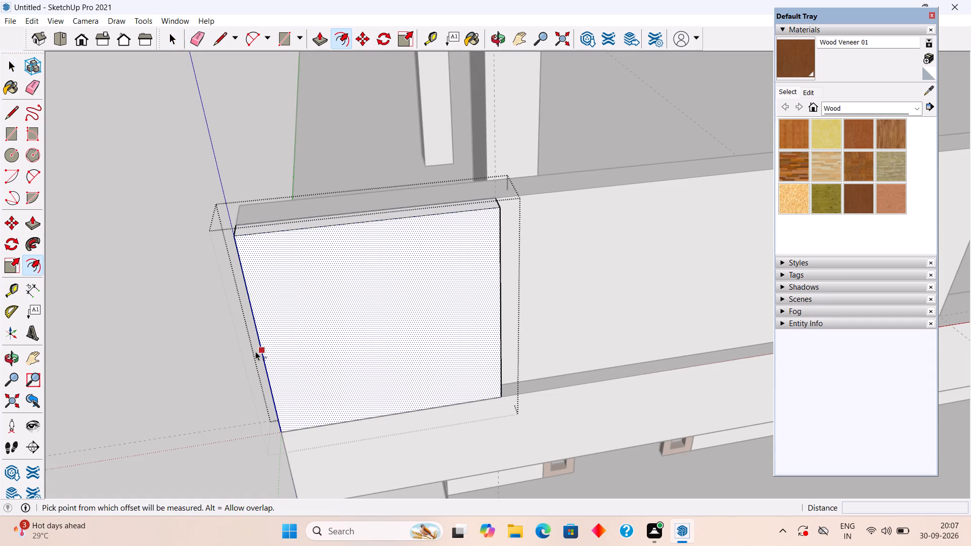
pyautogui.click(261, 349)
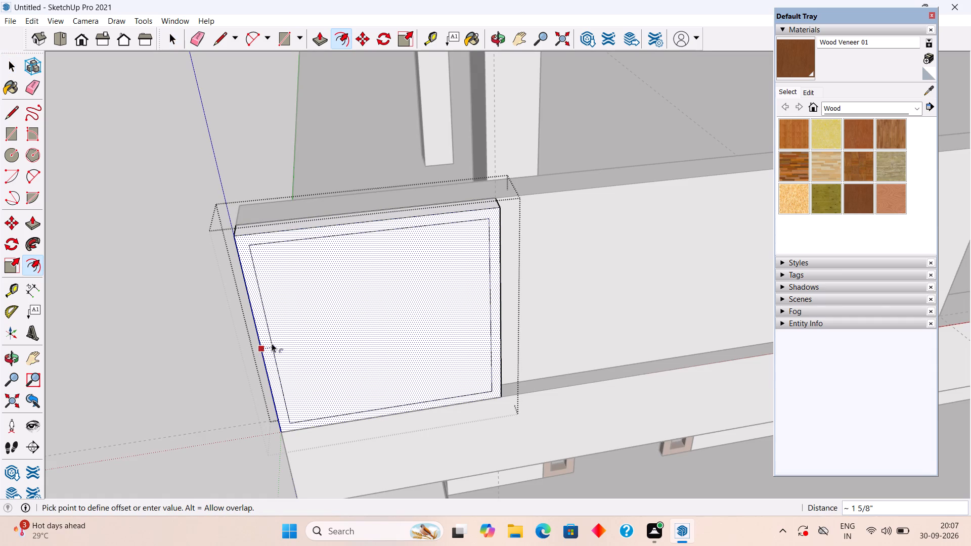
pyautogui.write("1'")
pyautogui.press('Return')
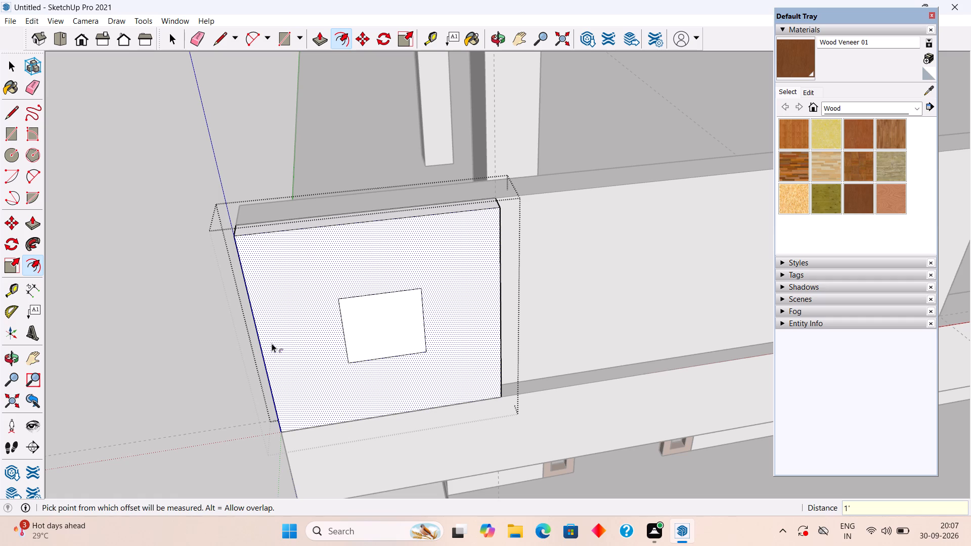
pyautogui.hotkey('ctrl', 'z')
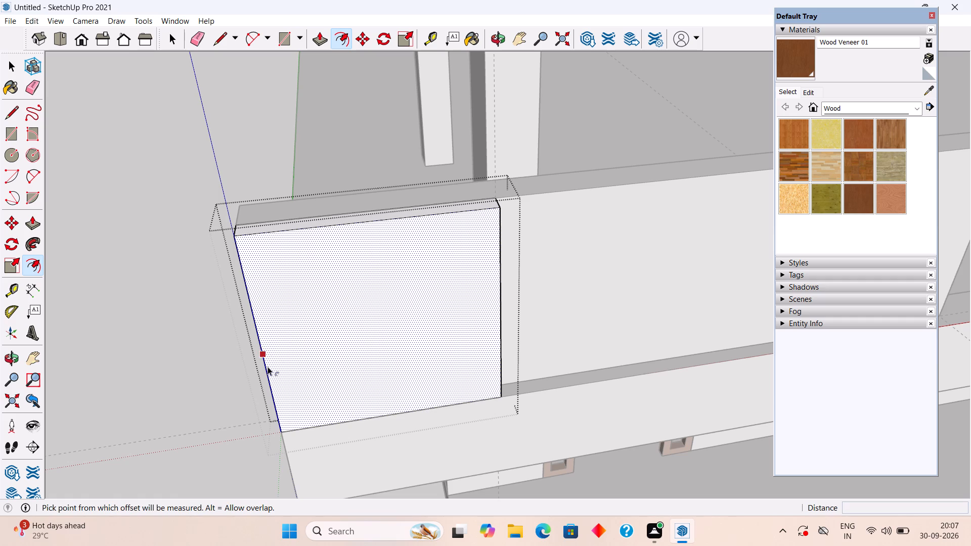
# Offset the square block's front face outline inward by about 3 7/16".
pyautogui.click(266, 370)
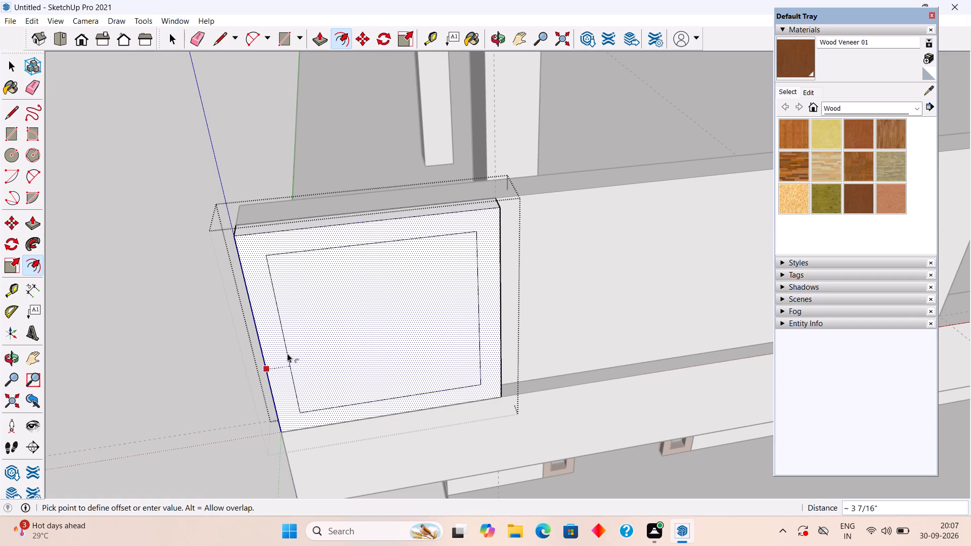
pyautogui.click(287, 353)
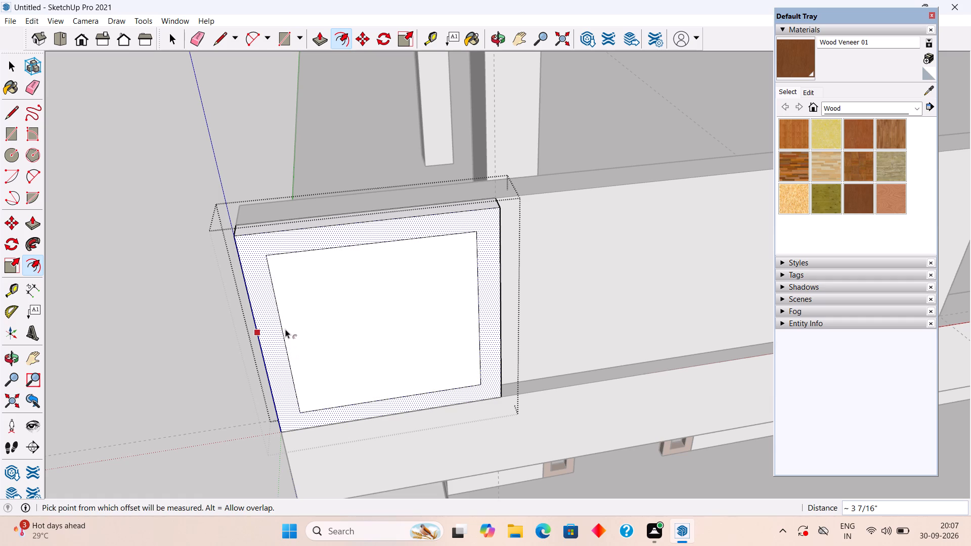
pyautogui.press('space')
# Push the inner face of the square block back 3" to the parapet panel, leaving an open frame, and close the group.
pyautogui.click(328, 324)
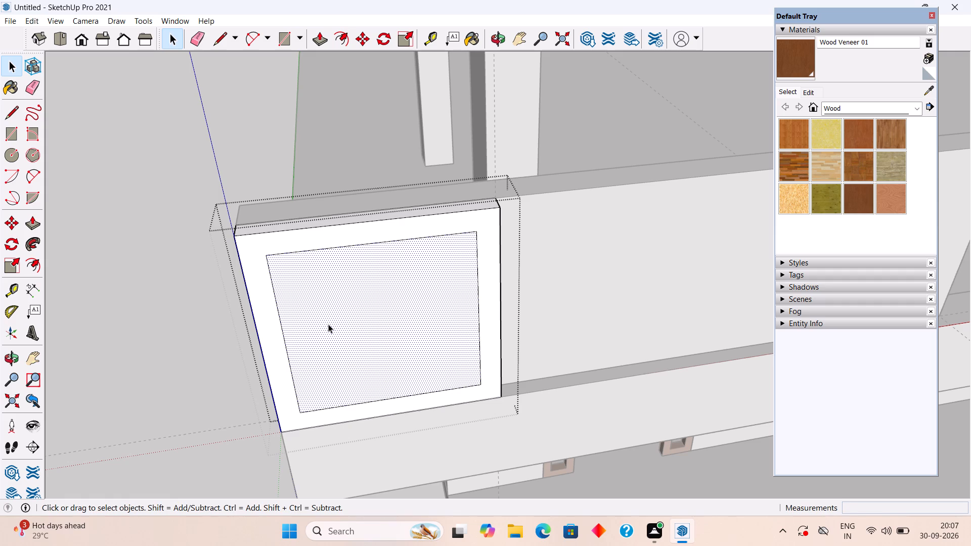
pyautogui.press('p')
pyautogui.click(328, 324)
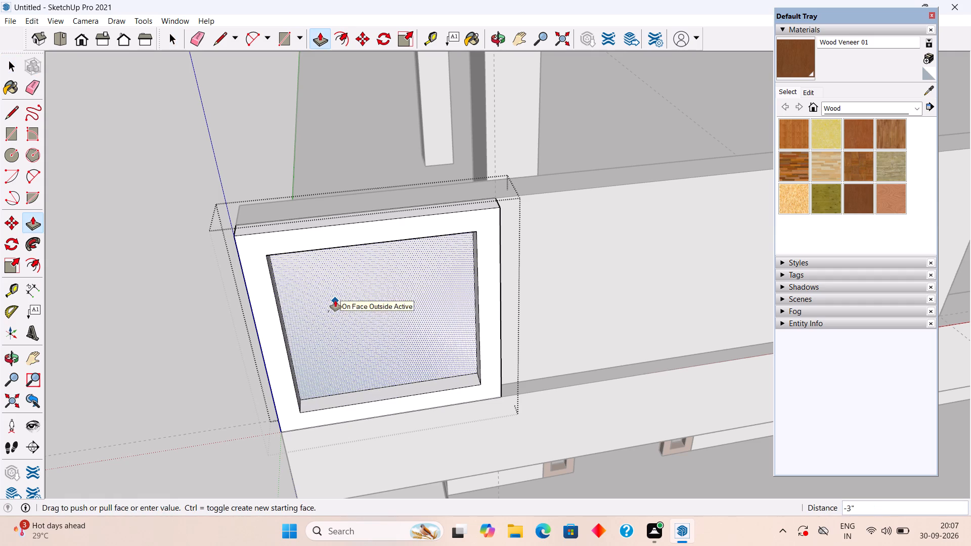
pyautogui.click(335, 300)
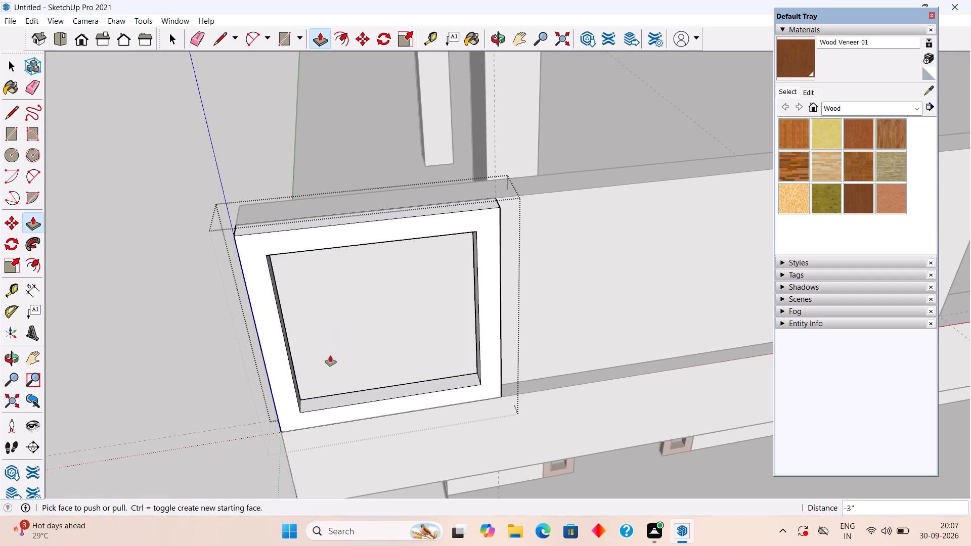
pyautogui.press('space')
pyautogui.moveTo(283, 313); pyautogui.dragTo(301, 257, button='middle')
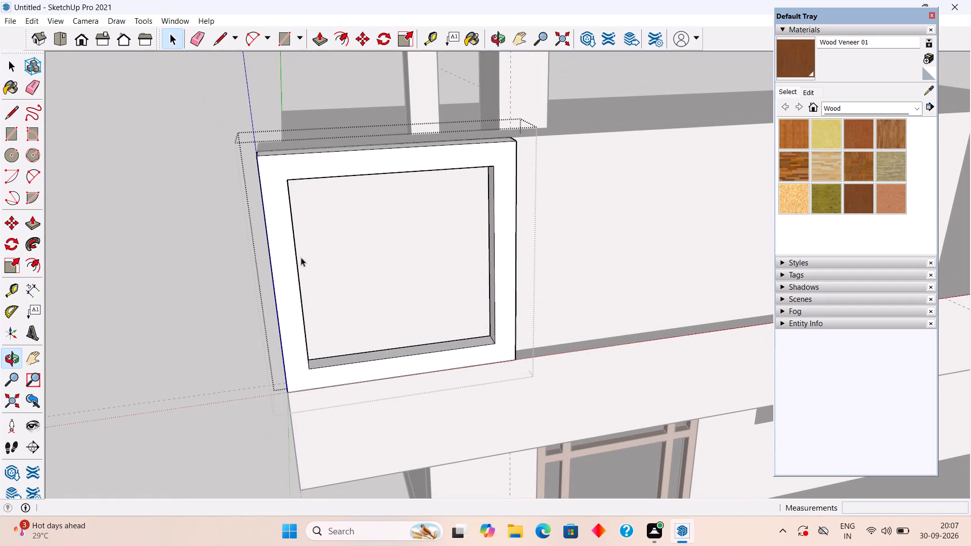
pyautogui.moveTo(305, 245); pyautogui.dragTo(305, 180, button='middle')
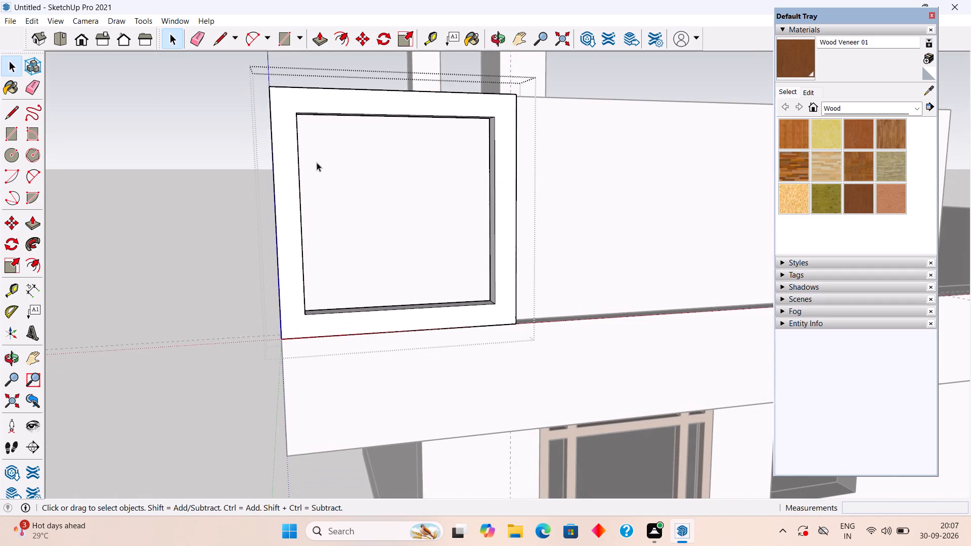
pyautogui.scroll(6, 344, 104)
pyautogui.click(133, 102)
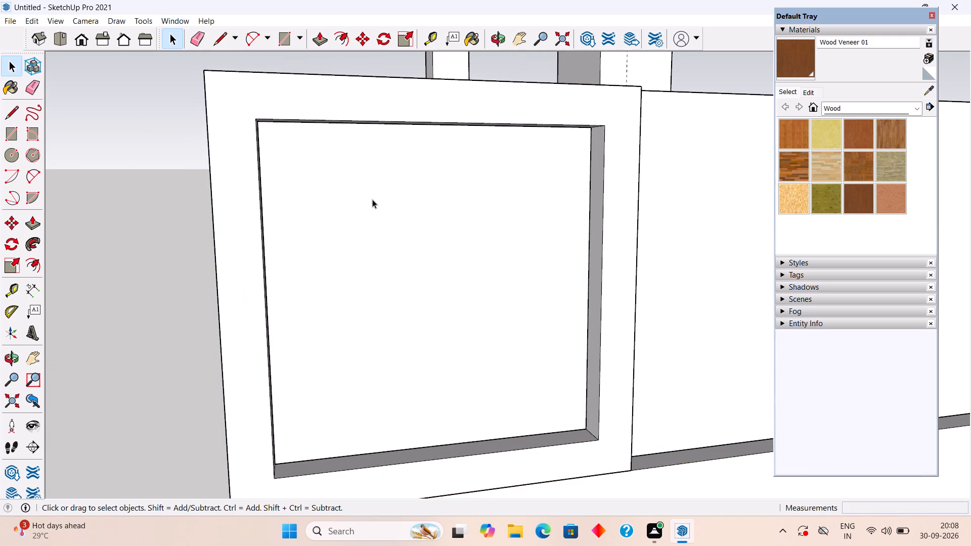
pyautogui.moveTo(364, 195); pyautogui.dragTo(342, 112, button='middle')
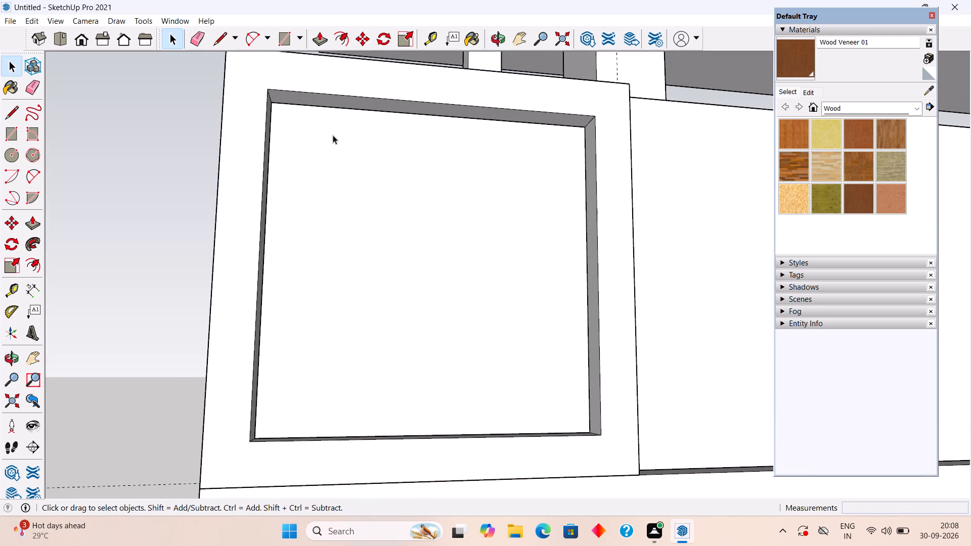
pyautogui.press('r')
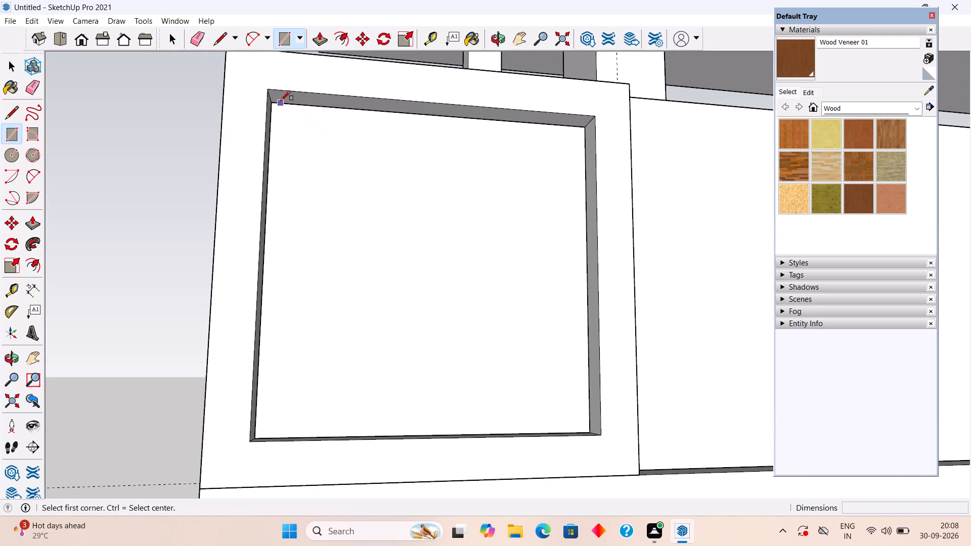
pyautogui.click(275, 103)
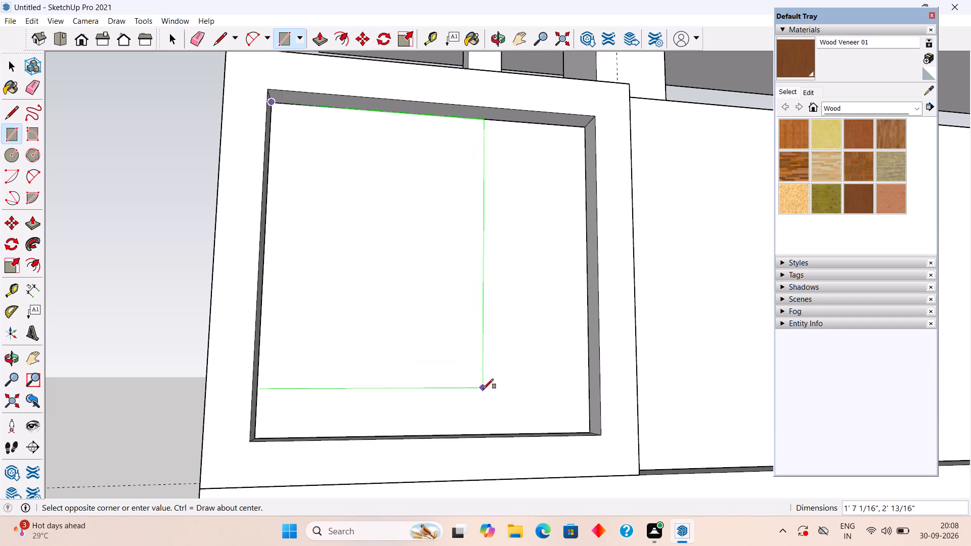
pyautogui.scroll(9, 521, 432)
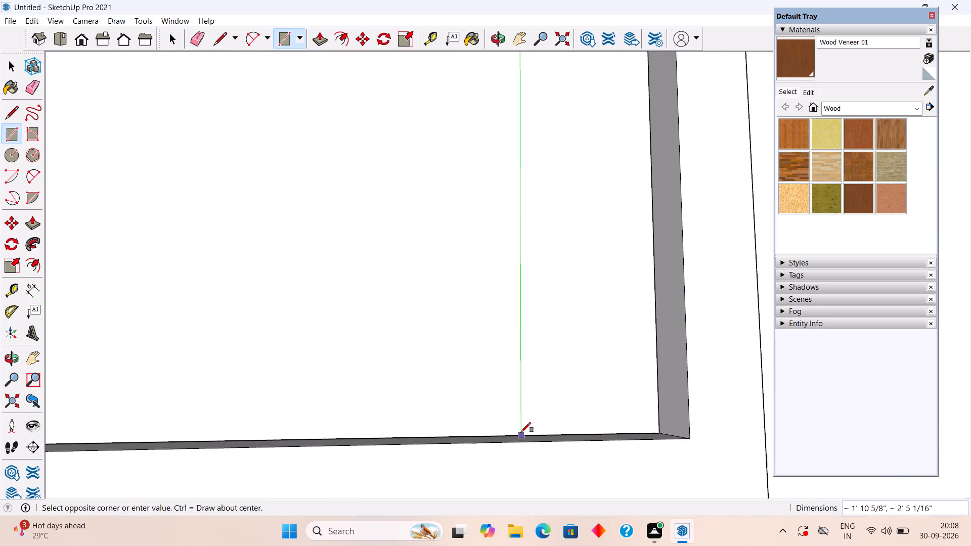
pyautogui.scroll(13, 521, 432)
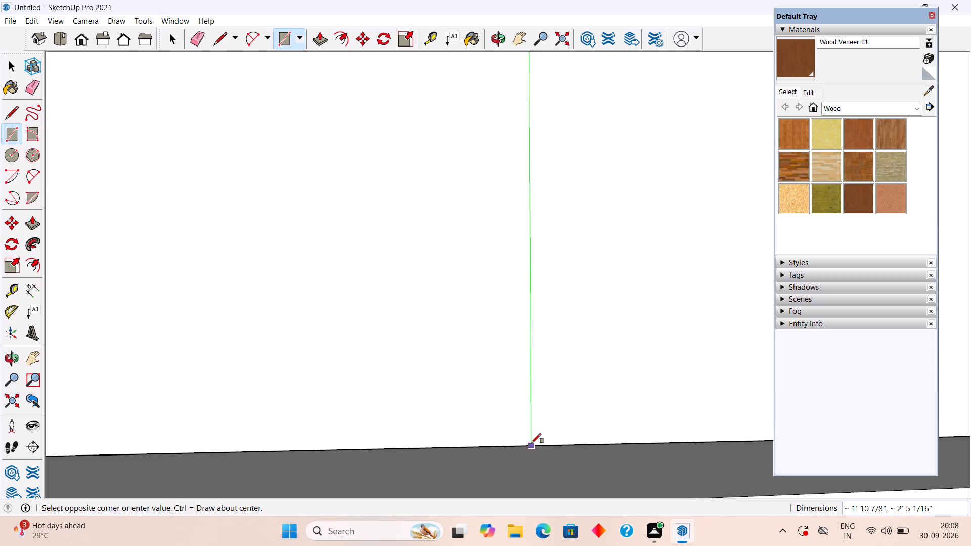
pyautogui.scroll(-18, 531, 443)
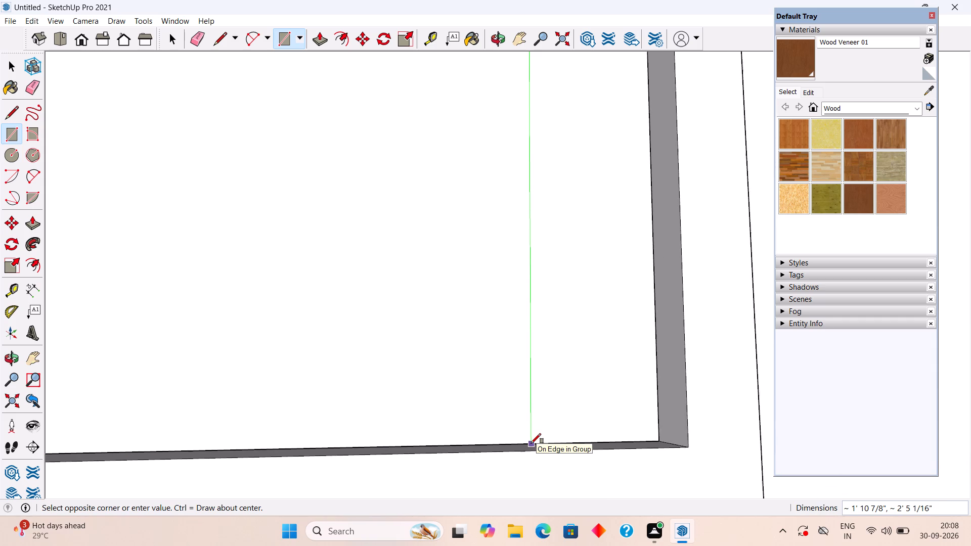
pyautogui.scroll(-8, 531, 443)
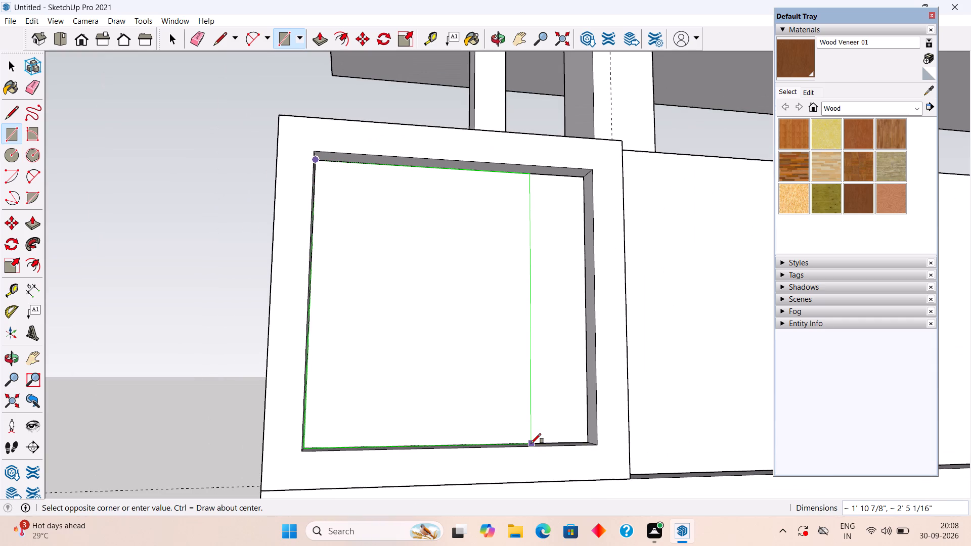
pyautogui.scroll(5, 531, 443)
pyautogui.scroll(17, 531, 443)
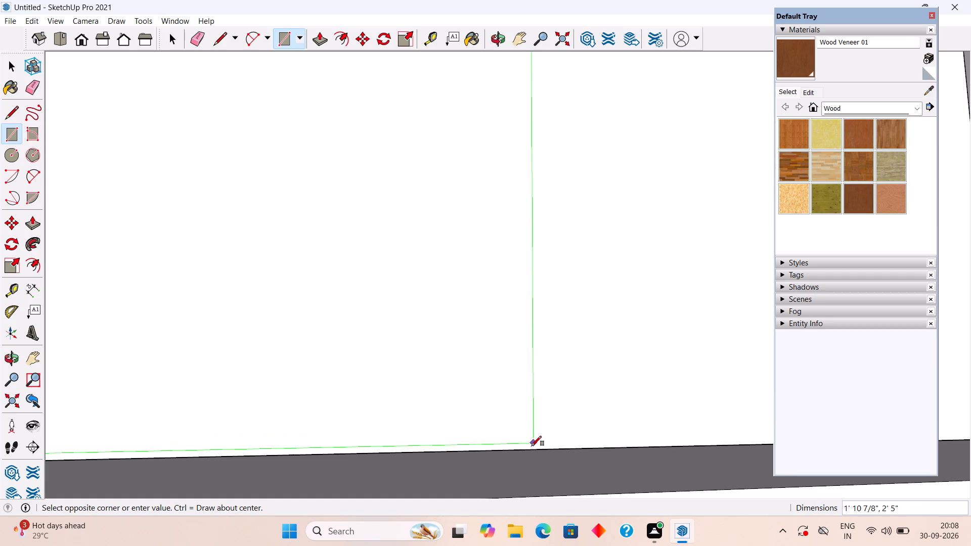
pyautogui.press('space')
# Place a vertical Tape Measure guide inside the square frame, 9" in from its inner side edge farther from the slab corner.
pyautogui.scroll(-11, 532, 446)
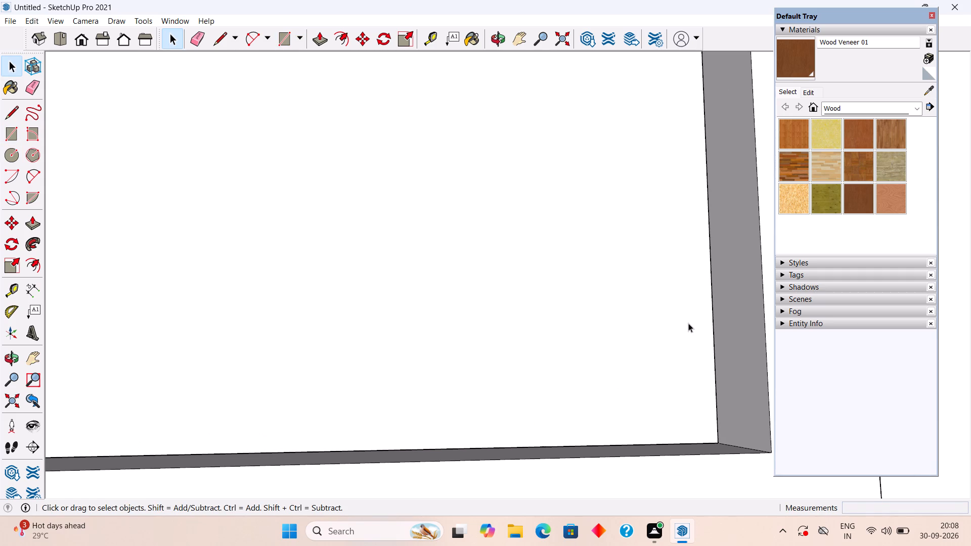
pyautogui.press('t')
pyautogui.click(714, 309)
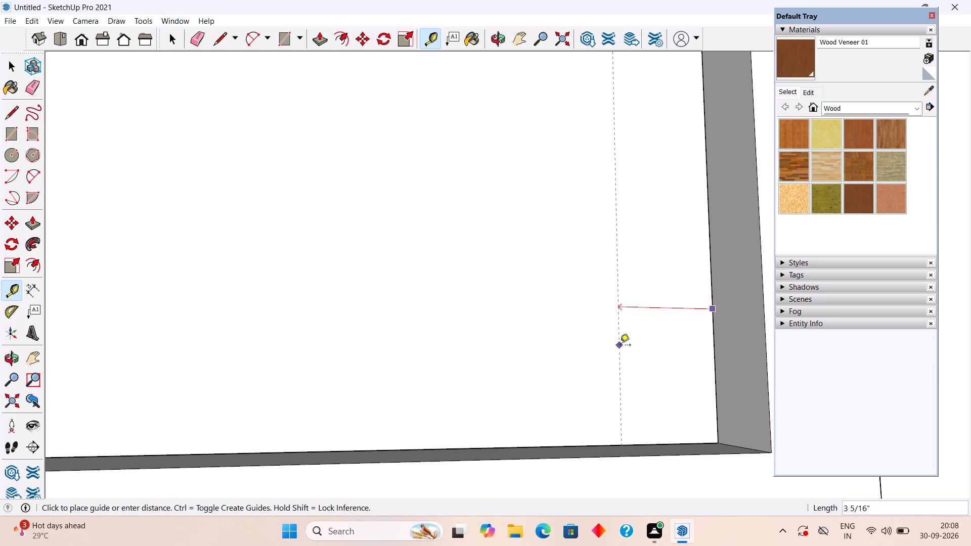
pyautogui.write('9"')
pyautogui.press('Return')
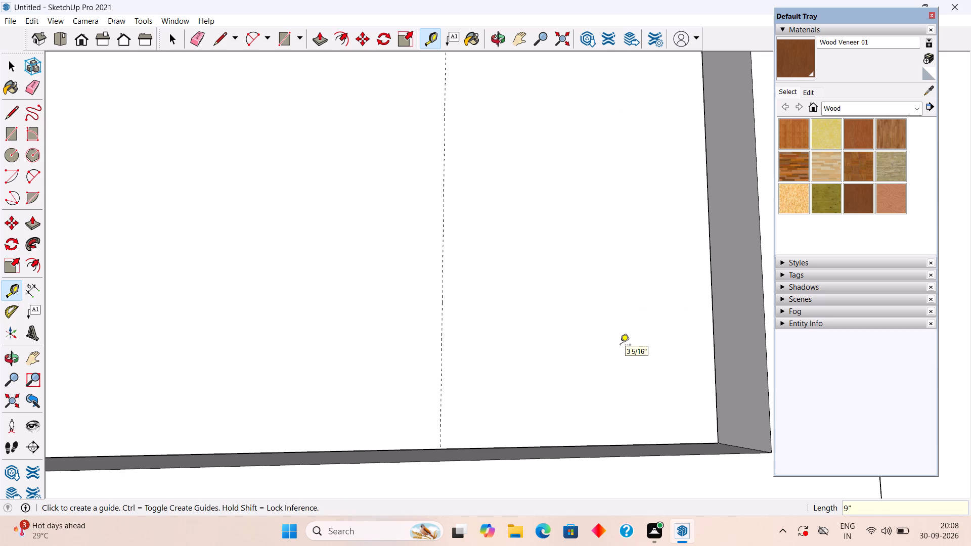
pyautogui.scroll(-17, 620, 346)
pyautogui.scroll(-4, 603, 336)
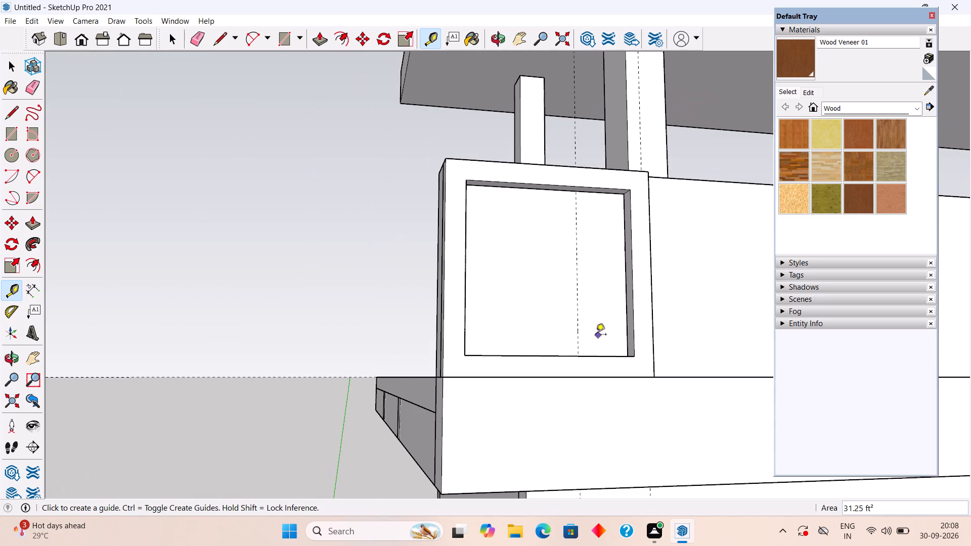
pyautogui.moveTo(586, 409); pyautogui.dragTo(570, 511, button='middle')
pyautogui.scroll(4, 568, 421)
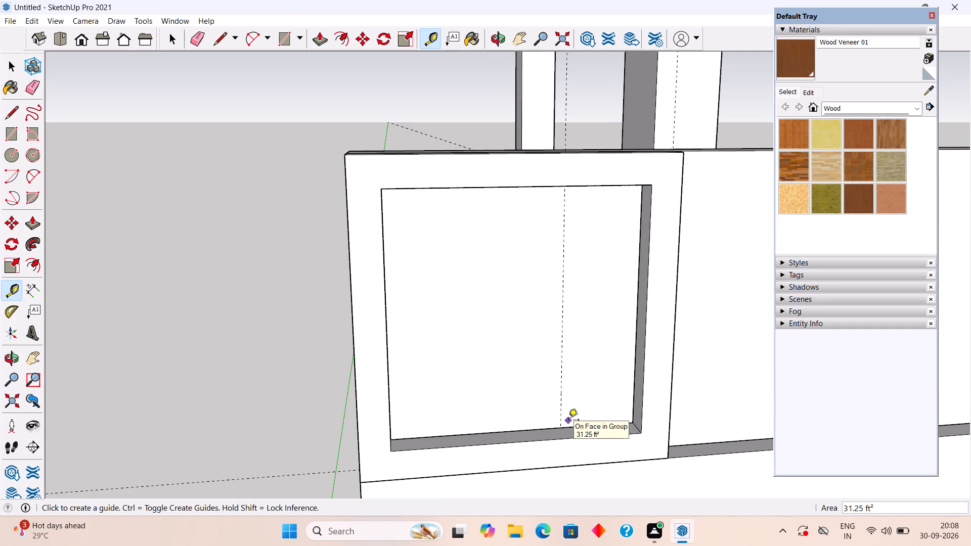
# Undo the last guide and place a vertical one 6" in from the square frame's inner side edge farther from the slab corner.
pyautogui.hotkey('ctrl', 'z')
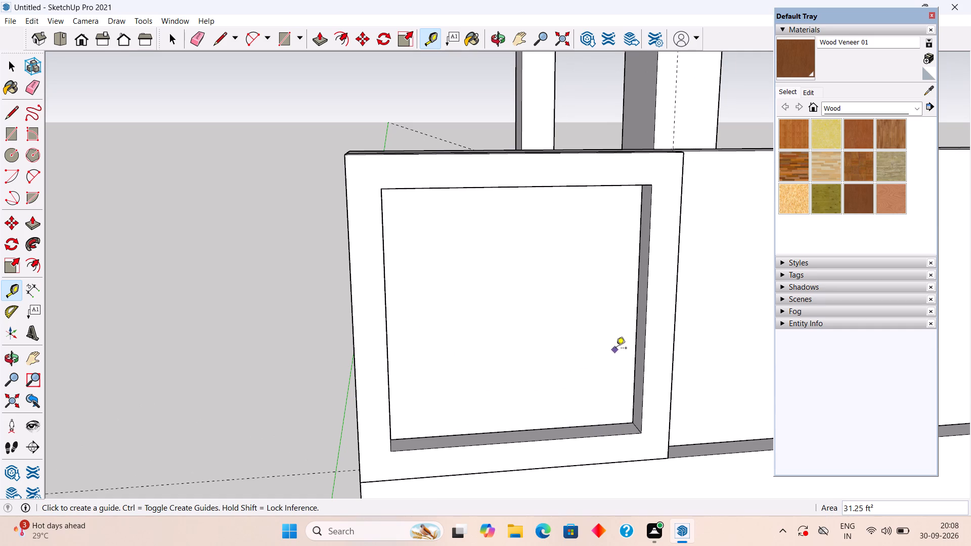
pyautogui.scroll(6, 616, 349)
pyautogui.click(644, 343)
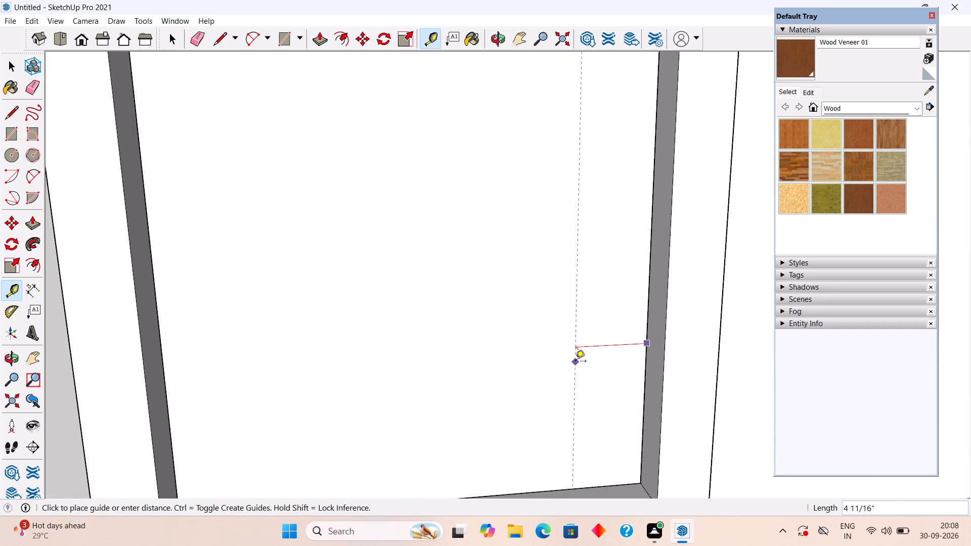
pyautogui.write('6"')
pyautogui.press('Return')
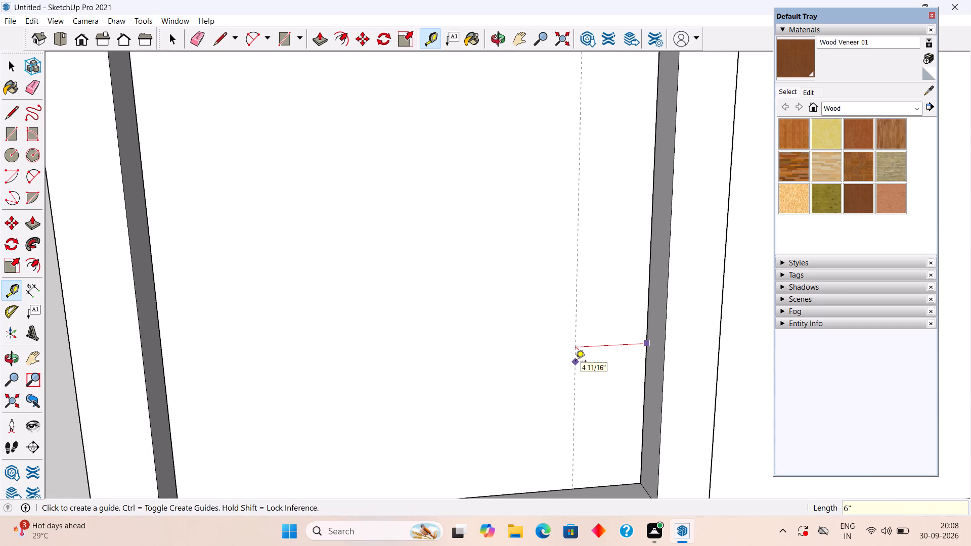
pyautogui.press('space')
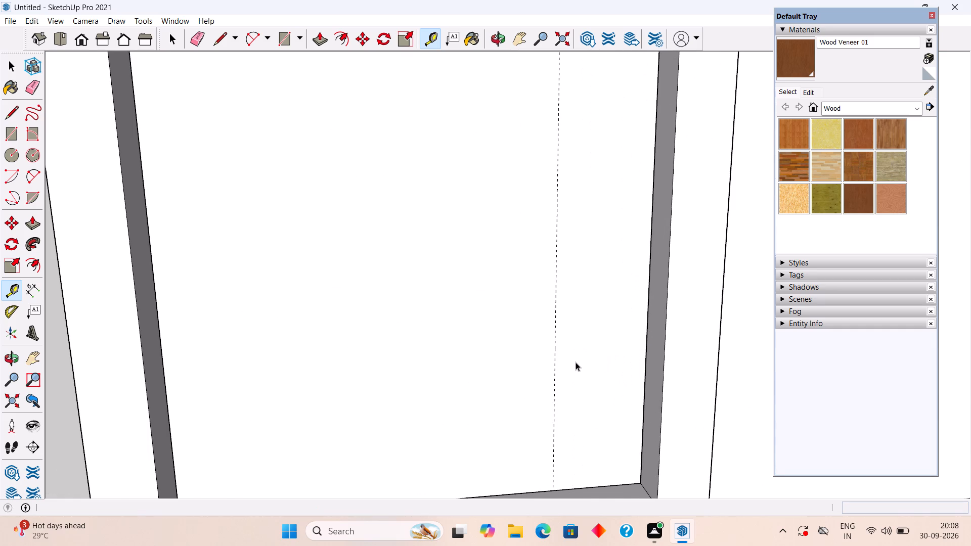
pyautogui.scroll(-6, 576, 362)
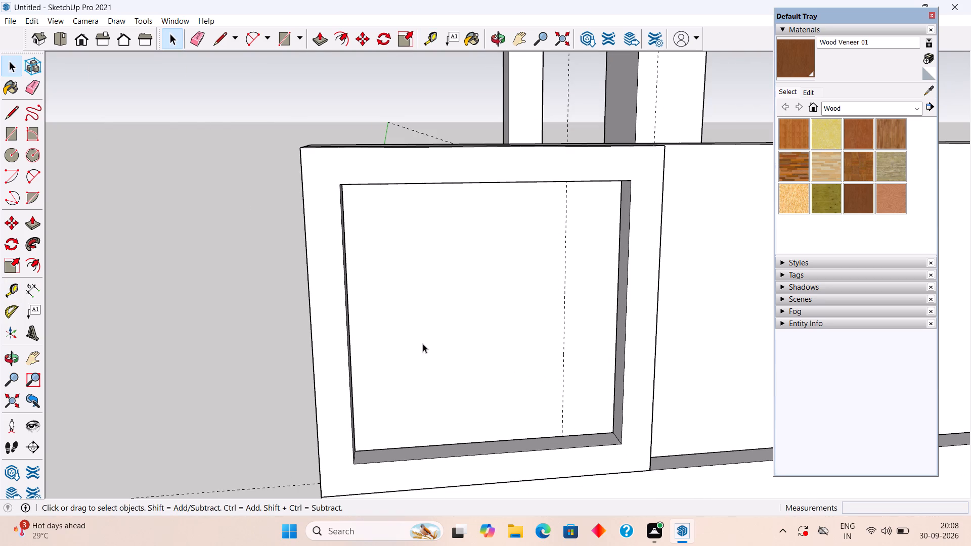
# Draw a full-height rectangle inside the square frame, from its inner upper corner nearest the slab corner to the guide's lower end.
pyautogui.scroll(4, 355, 231)
pyautogui.moveTo(348, 196); pyautogui.dragTo(343, 146, button='middle')
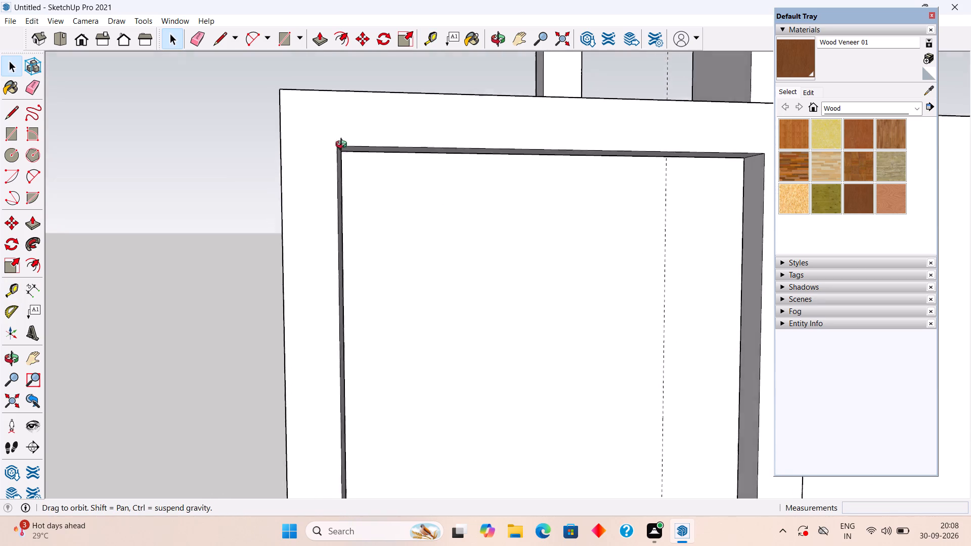
pyautogui.moveTo(343, 146); pyautogui.dragTo(347, 126, button='middle')
pyautogui.press('r')
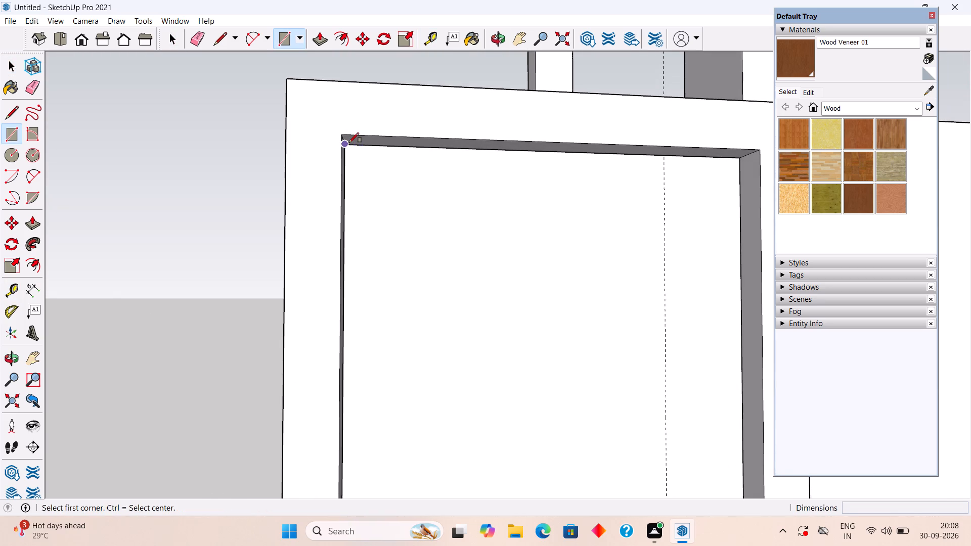
pyautogui.scroll(16, 349, 143)
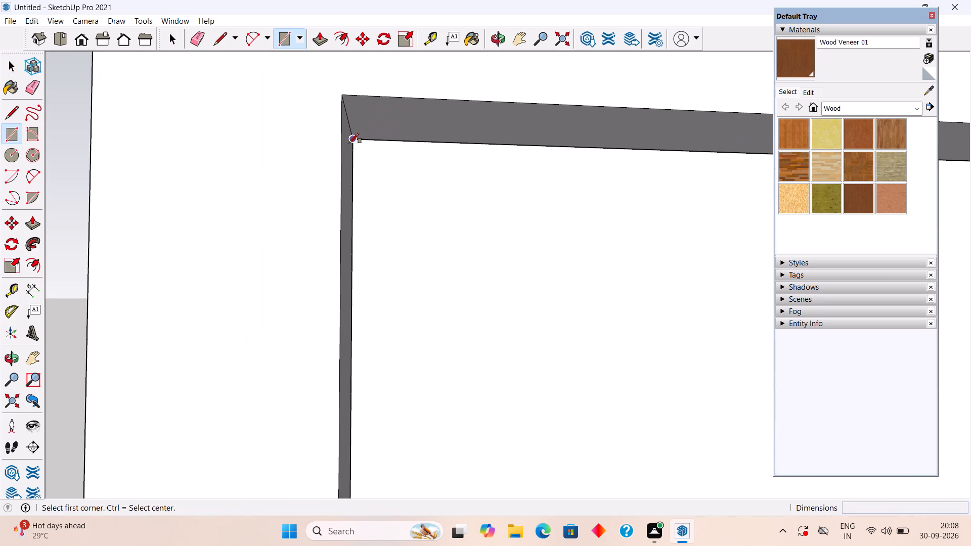
pyautogui.scroll(3, 349, 143)
pyautogui.click(357, 135)
pyautogui.scroll(-14, 358, 142)
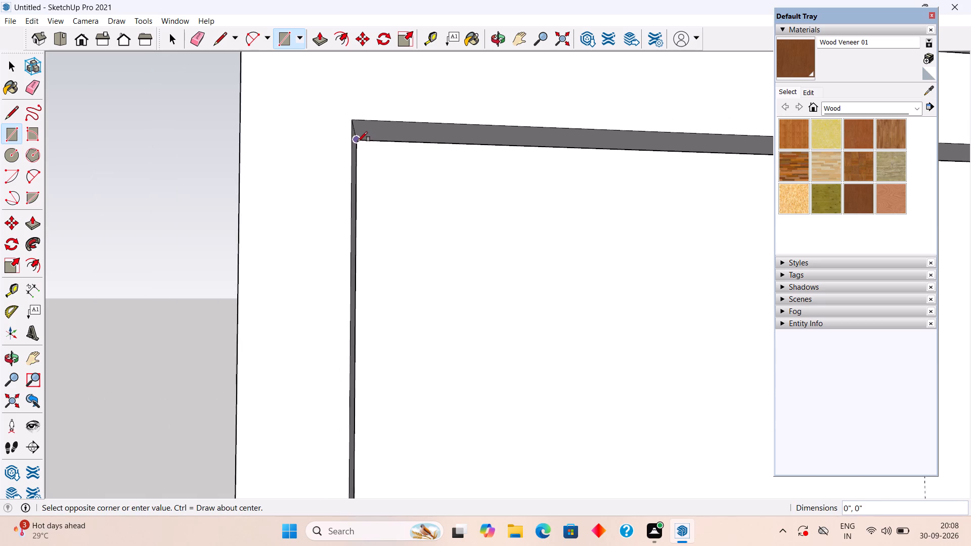
pyautogui.scroll(-10, 358, 142)
pyautogui.scroll(11, 550, 356)
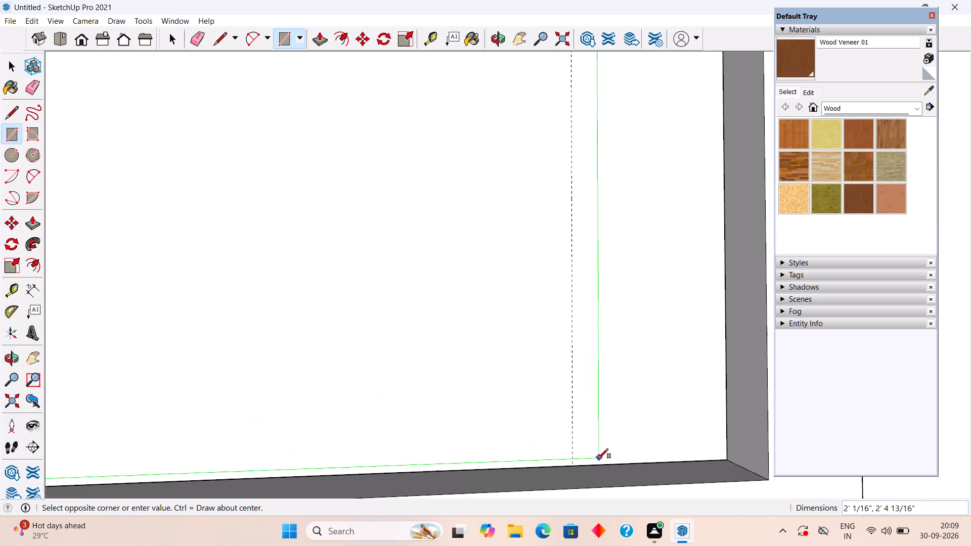
pyautogui.click(572, 465)
pyautogui.press('space')
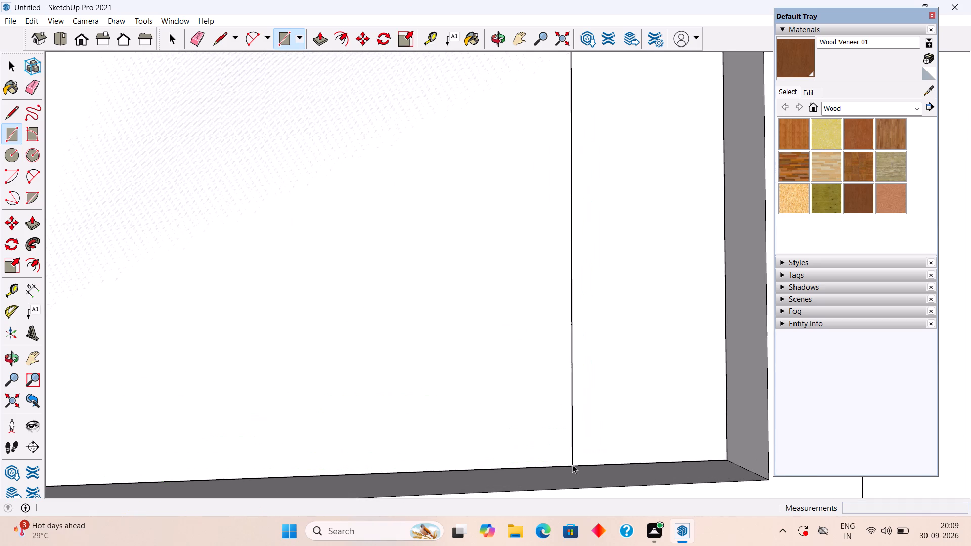
# Pull the rectangle inside the square frame out 1" from the parapet panel.
pyautogui.click(279, 219)
pyautogui.scroll(-11, 279, 219)
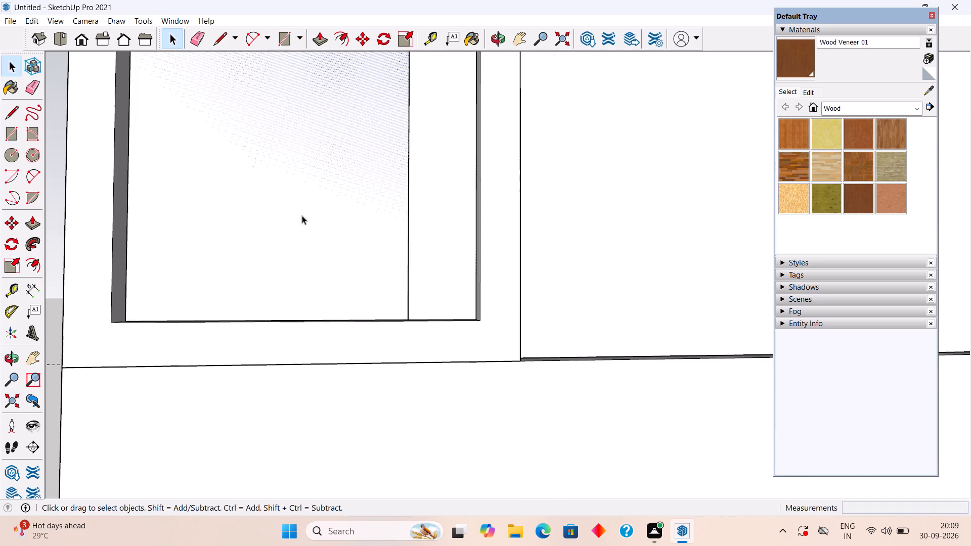
pyautogui.scroll(-5, 302, 215)
pyautogui.press('p')
pyautogui.click(302, 216)
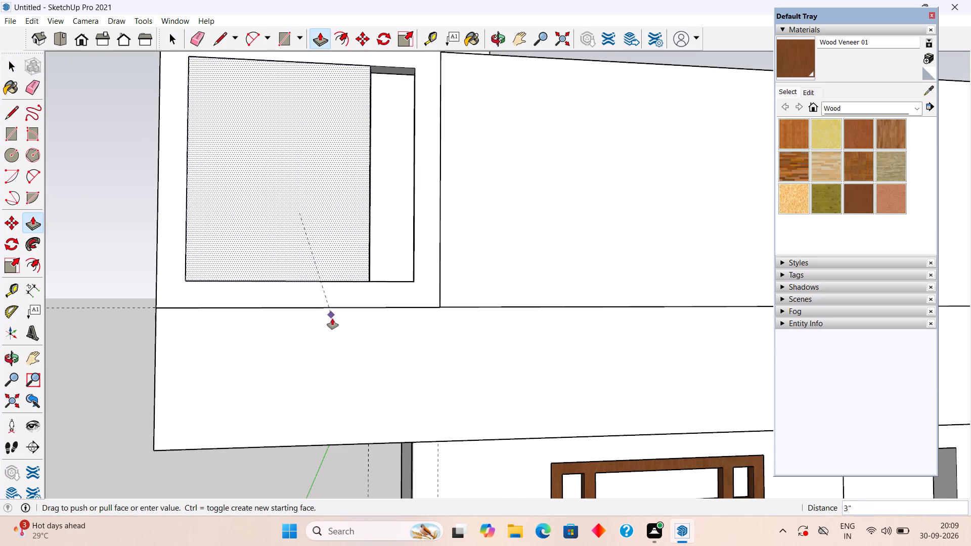
pyautogui.scroll(-5, 371, 373)
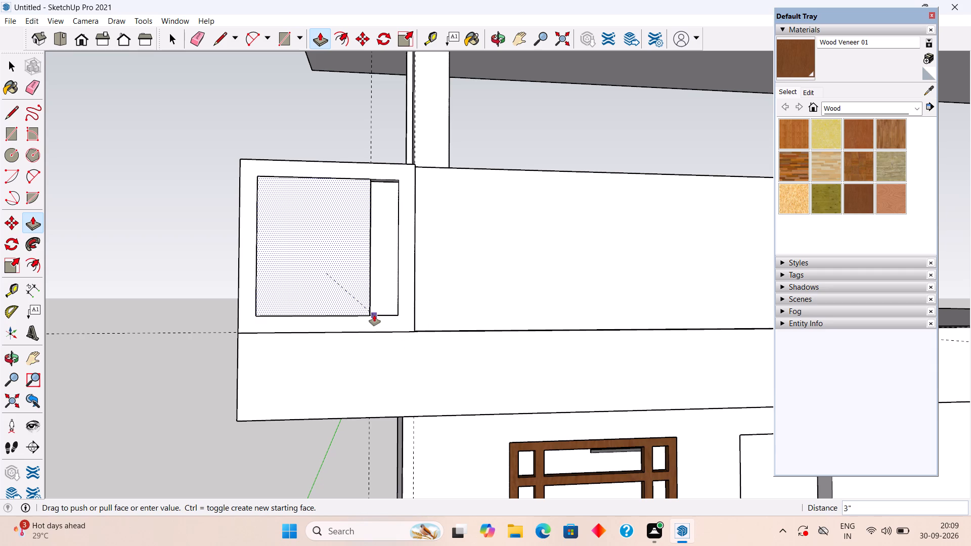
pyautogui.write('1"')
pyautogui.press('Return')
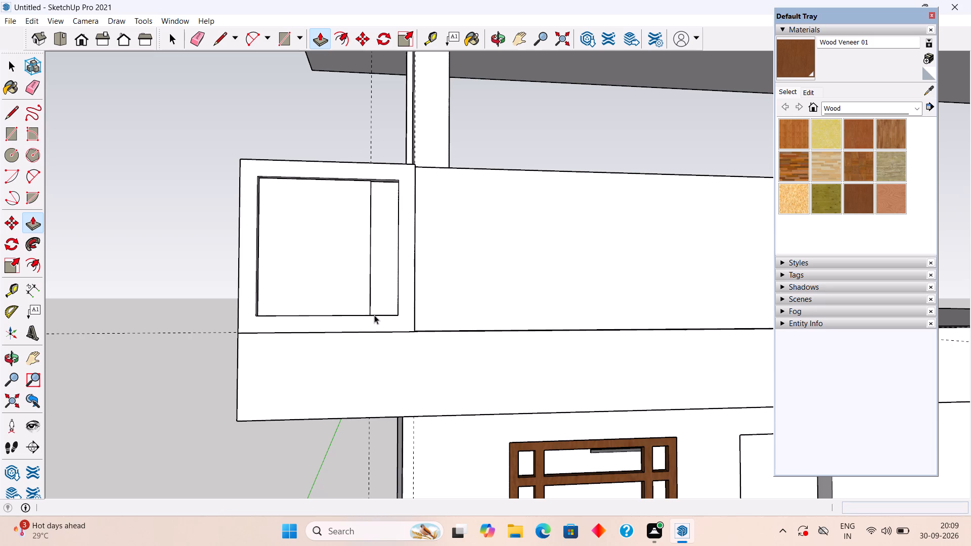
pyautogui.press('space')
# Make the 1" thick block inside the square frame into a group.
pyautogui.scroll(4, 374, 315)
pyautogui.tripleClick(289, 255)
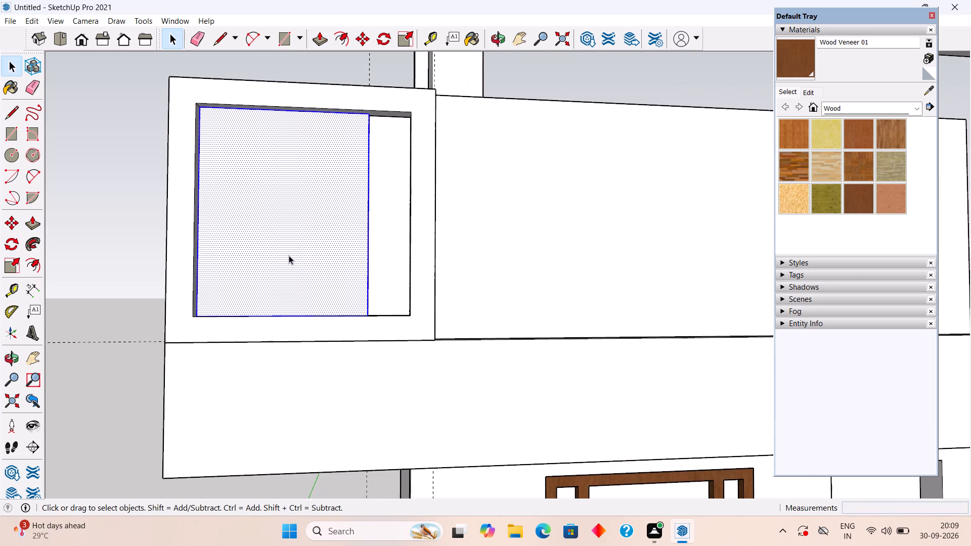
pyautogui.rightClick(289, 255)
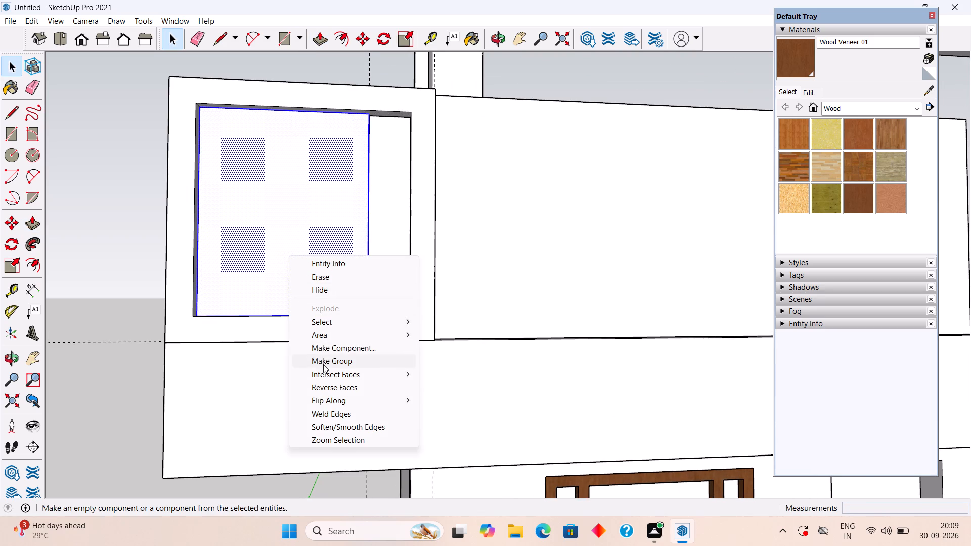
pyautogui.click(323, 364)
# Open the block's group and draw a 4" by 4" square on its front face near the upper corner closest to the slab corner.
pyautogui.doubleClick(281, 250)
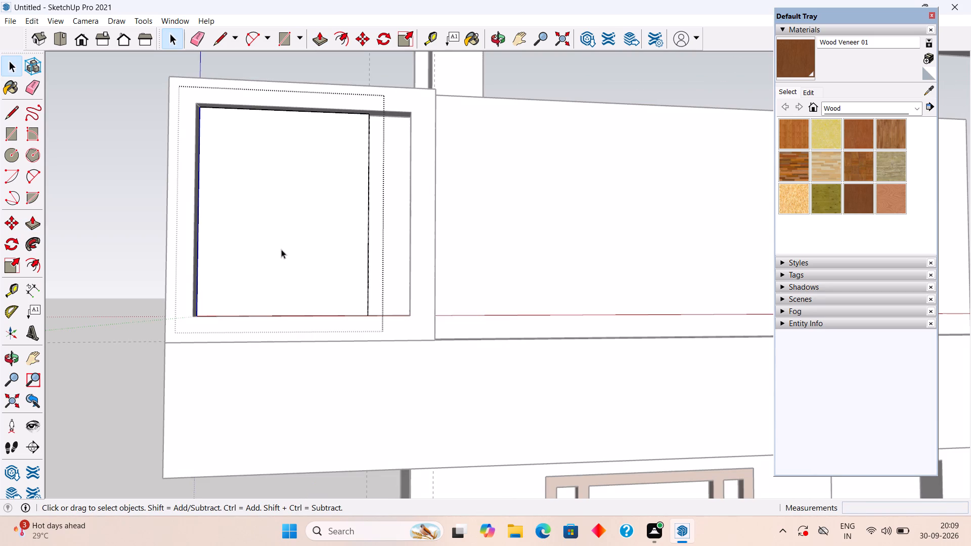
pyautogui.scroll(4, 260, 166)
pyautogui.moveTo(268, 172); pyautogui.dragTo(269, 172, button='middle')
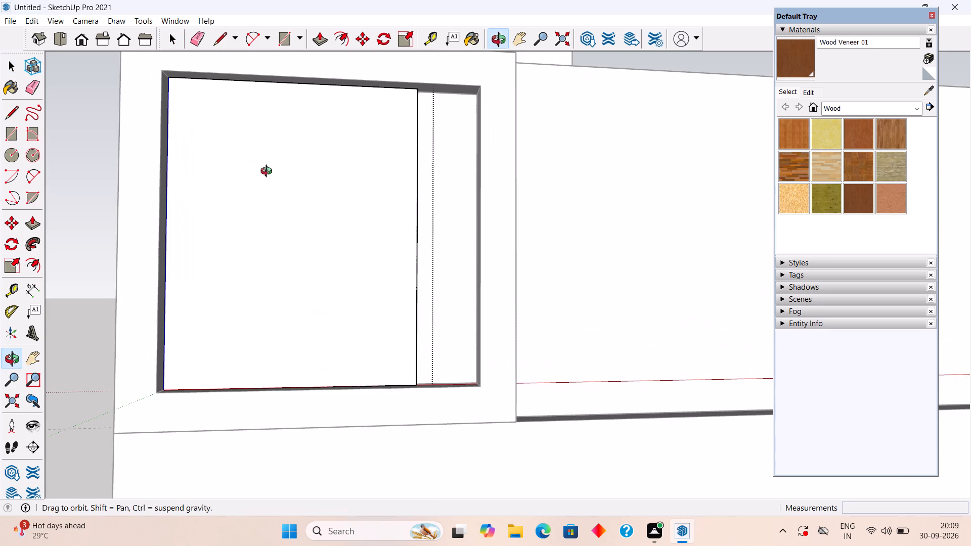
pyautogui.moveTo(269, 172); pyautogui.dragTo(322, 223, button='middle')
pyautogui.scroll(-3, 322, 222)
pyautogui.scroll(4, 159, 179)
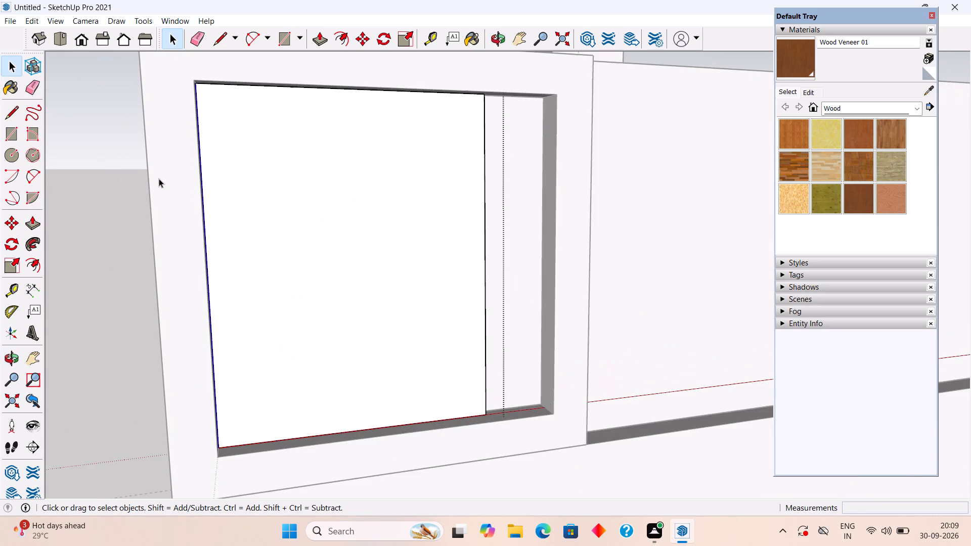
pyautogui.doubleClick(374, 209)
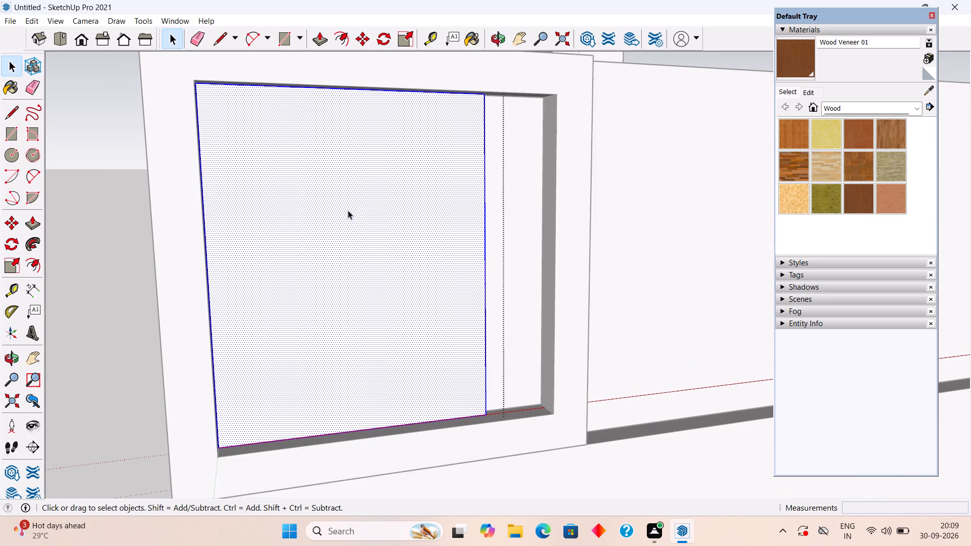
pyautogui.press('r')
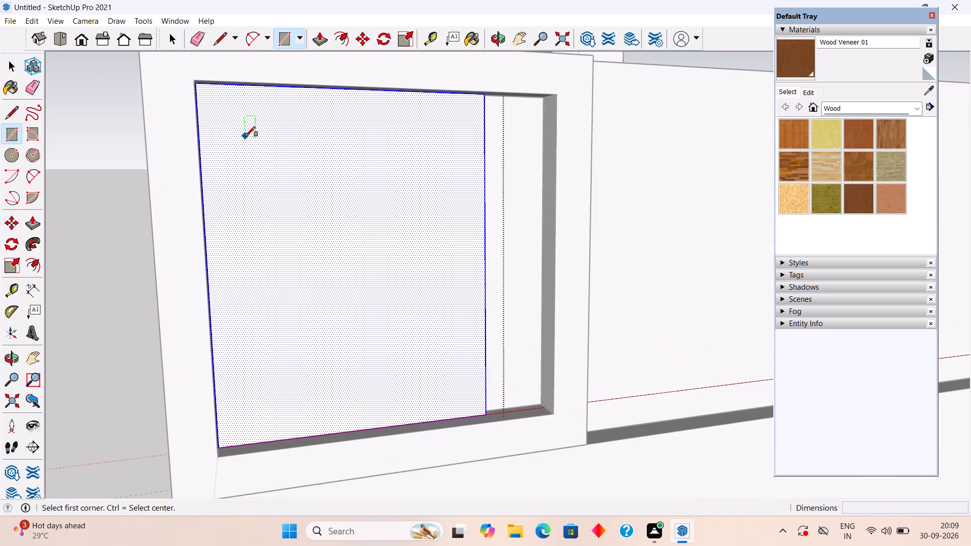
pyautogui.click(244, 136)
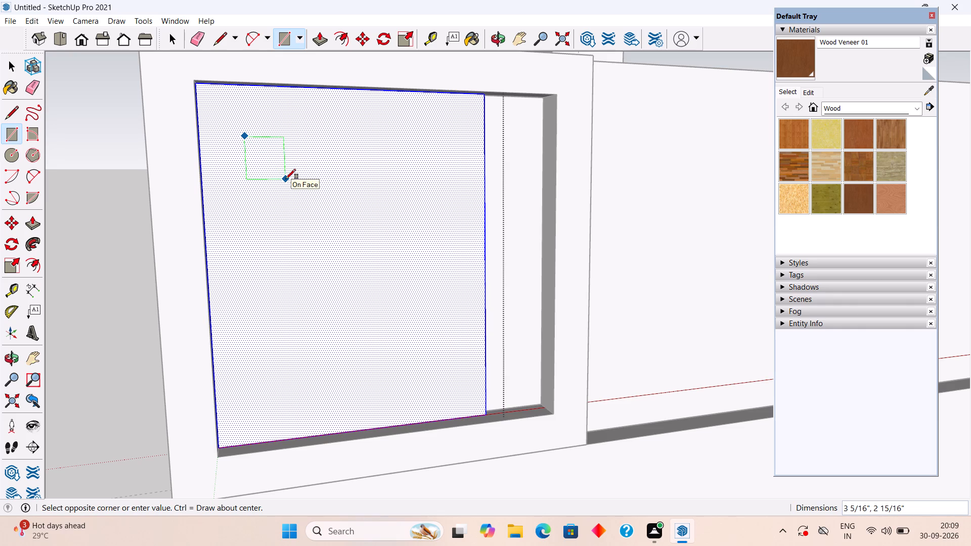
pyautogui.write('4",')
pyautogui.write('4"')
pyautogui.press('Return')
pyautogui.press('space')
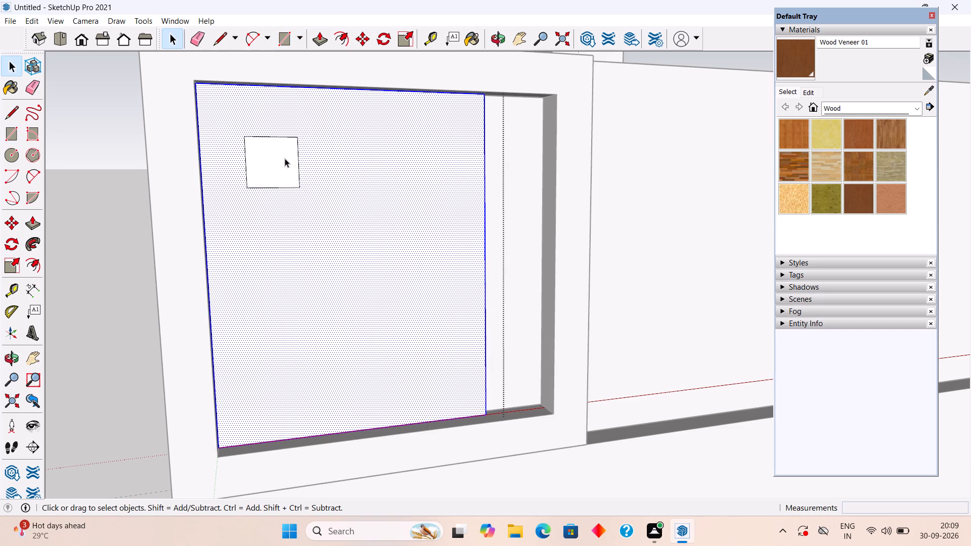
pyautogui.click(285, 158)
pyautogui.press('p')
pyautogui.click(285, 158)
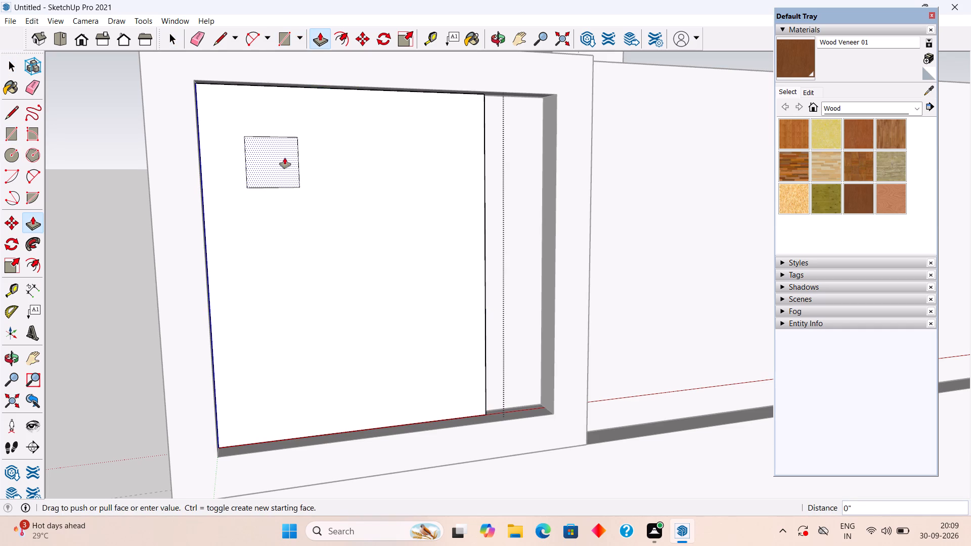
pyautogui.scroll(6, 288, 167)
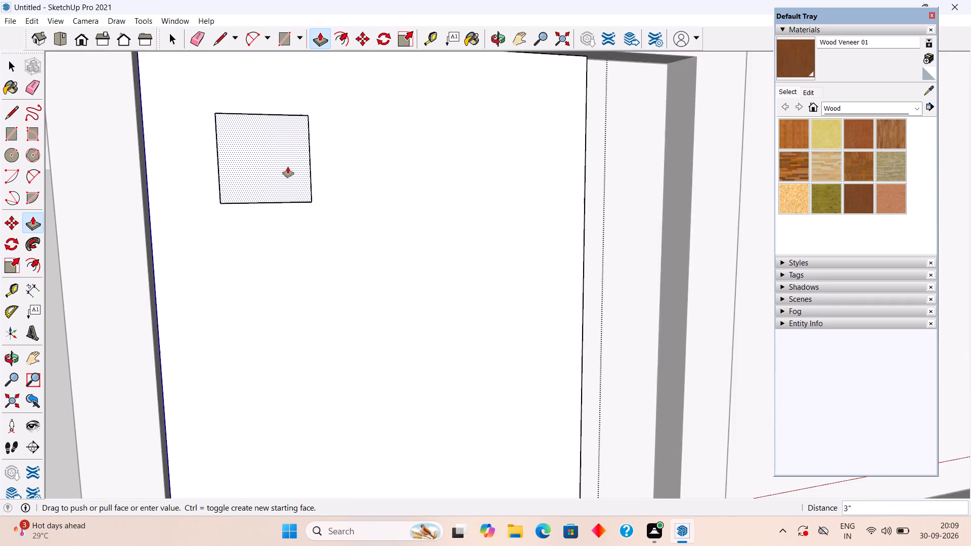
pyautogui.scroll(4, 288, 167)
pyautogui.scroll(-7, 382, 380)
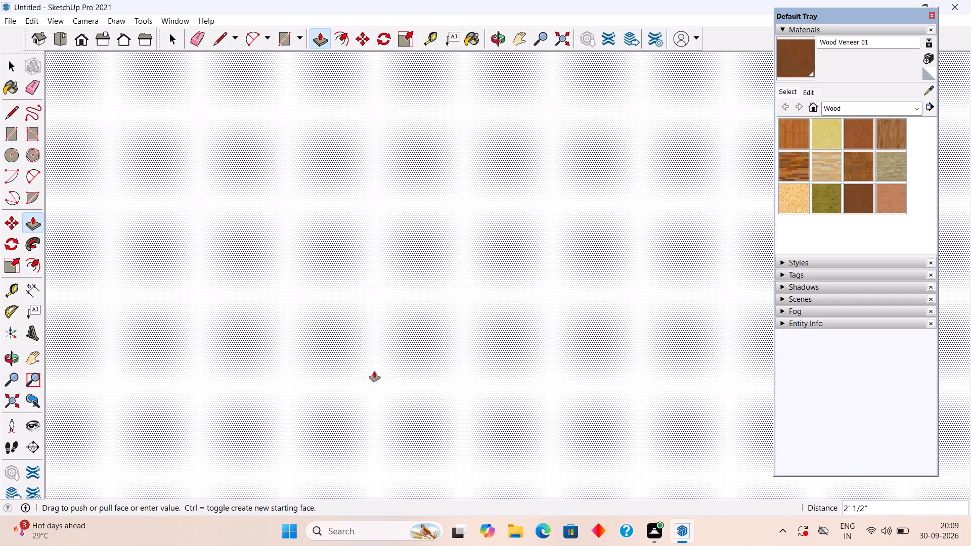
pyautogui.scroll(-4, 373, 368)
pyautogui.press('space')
# Push the small 4" square 1" into the block as an opening, and close the group.
pyautogui.scroll(-7, 373, 368)
pyautogui.moveTo(260, 270); pyautogui.dragTo(359, 308, button='middle')
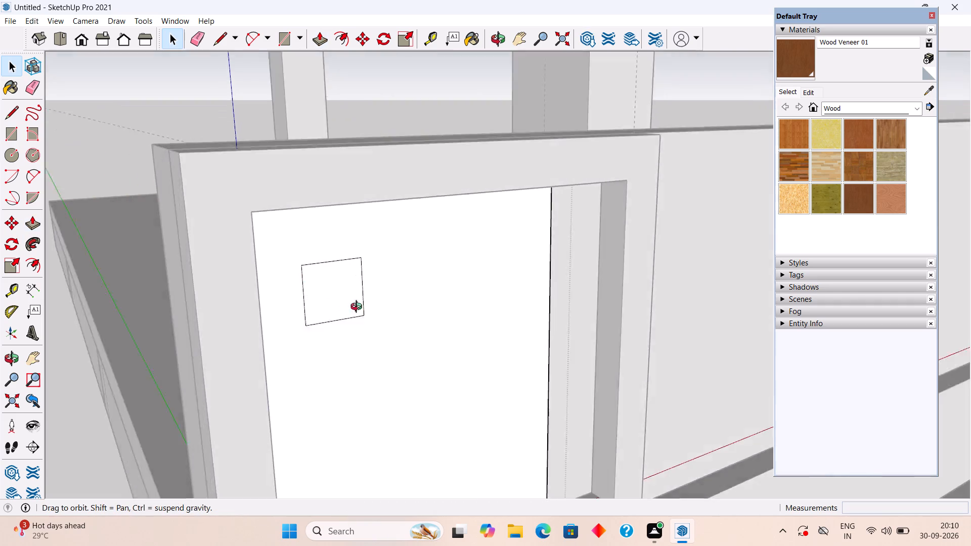
pyautogui.moveTo(359, 308); pyautogui.dragTo(383, 325, button='middle')
pyautogui.scroll(7, 350, 372)
pyautogui.click(348, 313)
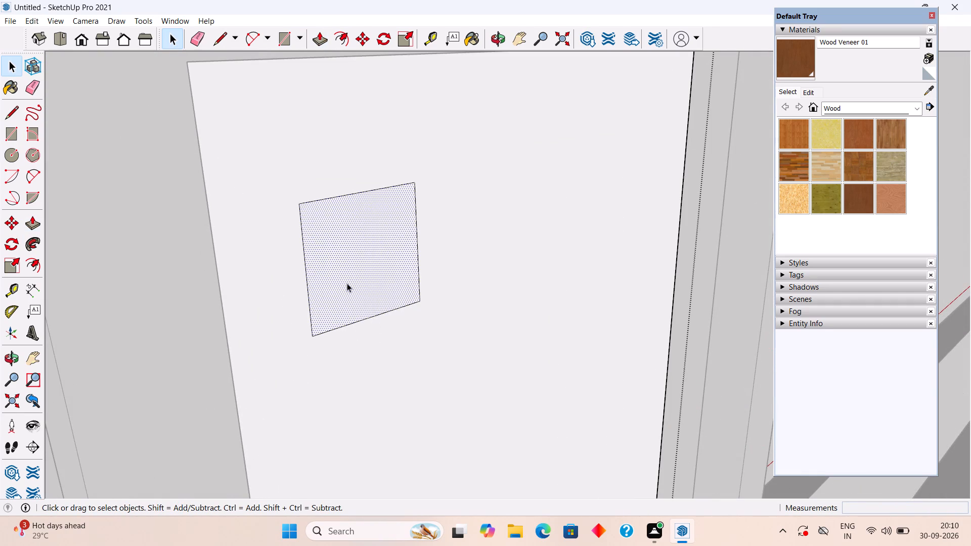
pyautogui.press('p')
pyautogui.click(347, 283)
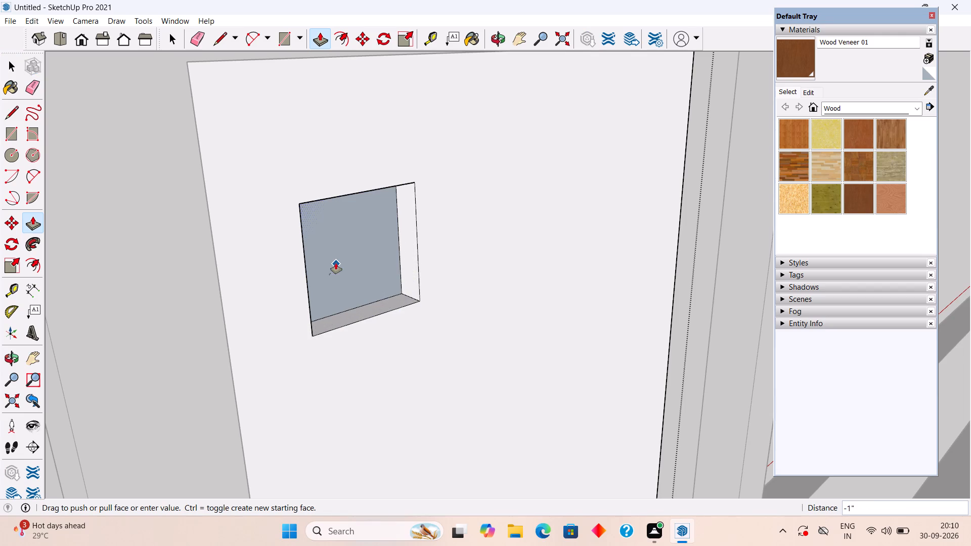
pyautogui.click(335, 261)
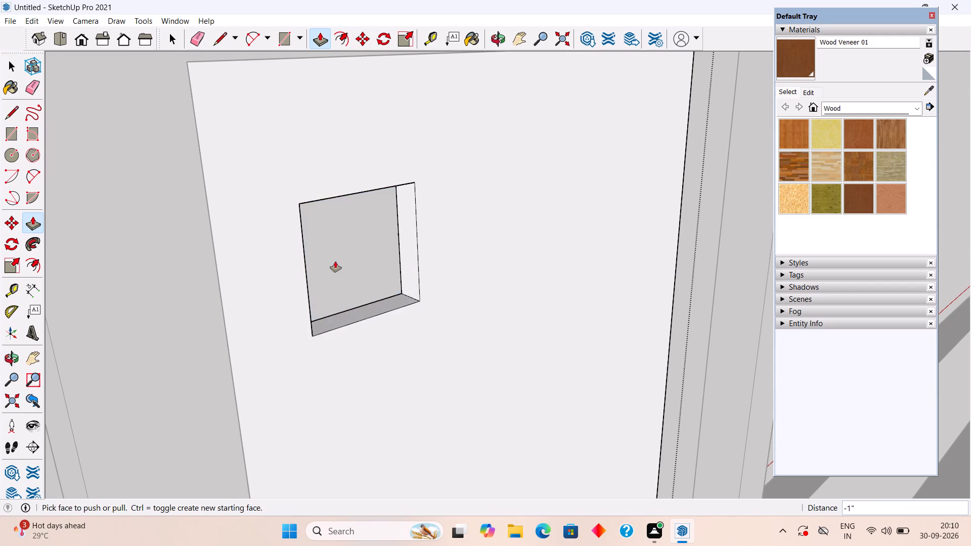
pyautogui.scroll(-7, 335, 261)
pyautogui.press('space')
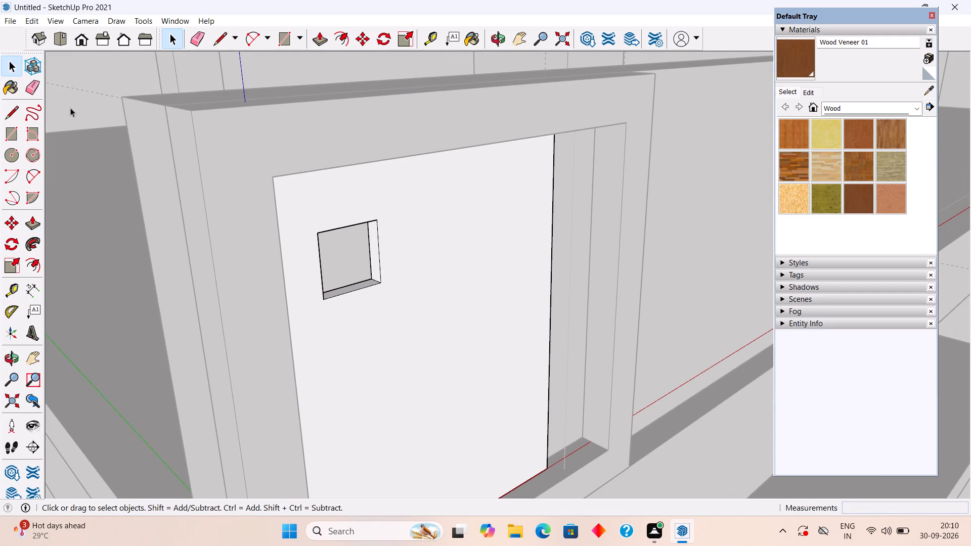
pyautogui.click(70, 108)
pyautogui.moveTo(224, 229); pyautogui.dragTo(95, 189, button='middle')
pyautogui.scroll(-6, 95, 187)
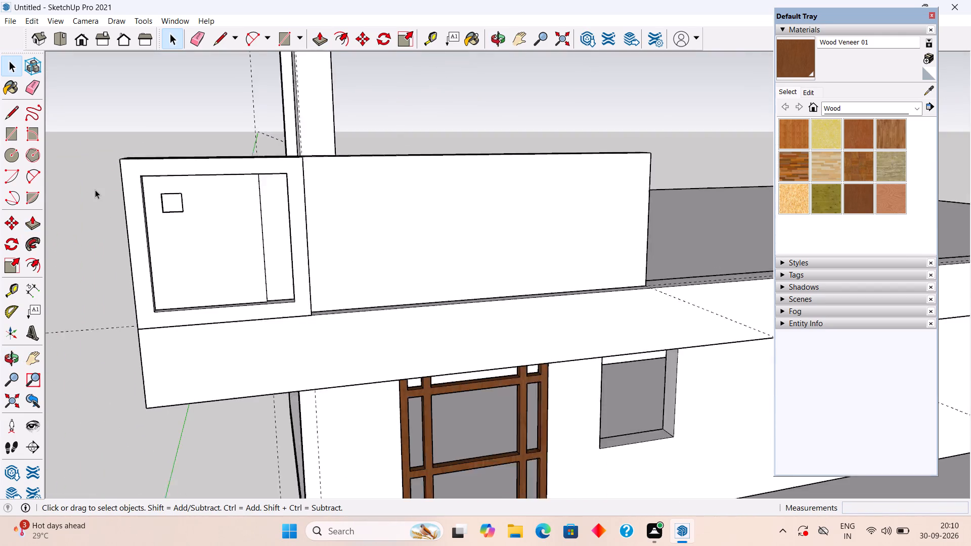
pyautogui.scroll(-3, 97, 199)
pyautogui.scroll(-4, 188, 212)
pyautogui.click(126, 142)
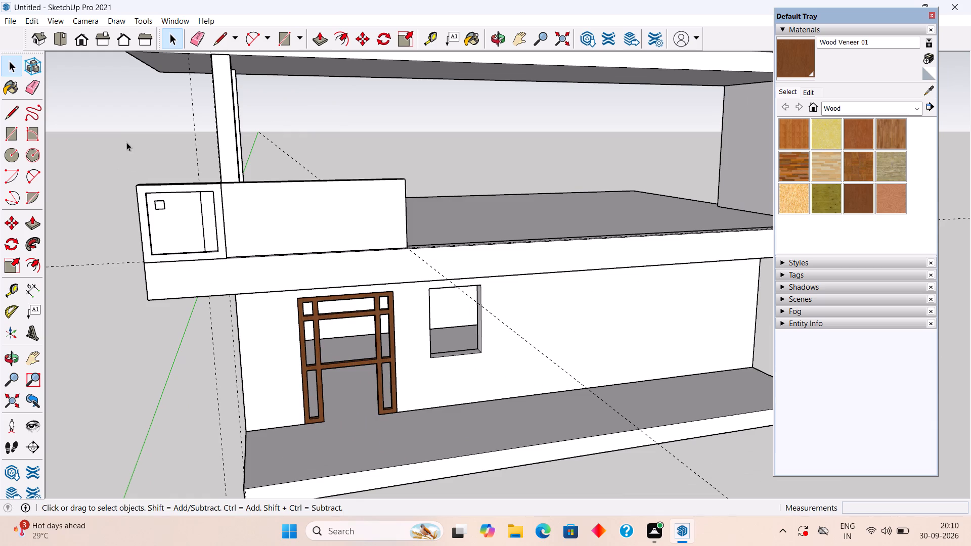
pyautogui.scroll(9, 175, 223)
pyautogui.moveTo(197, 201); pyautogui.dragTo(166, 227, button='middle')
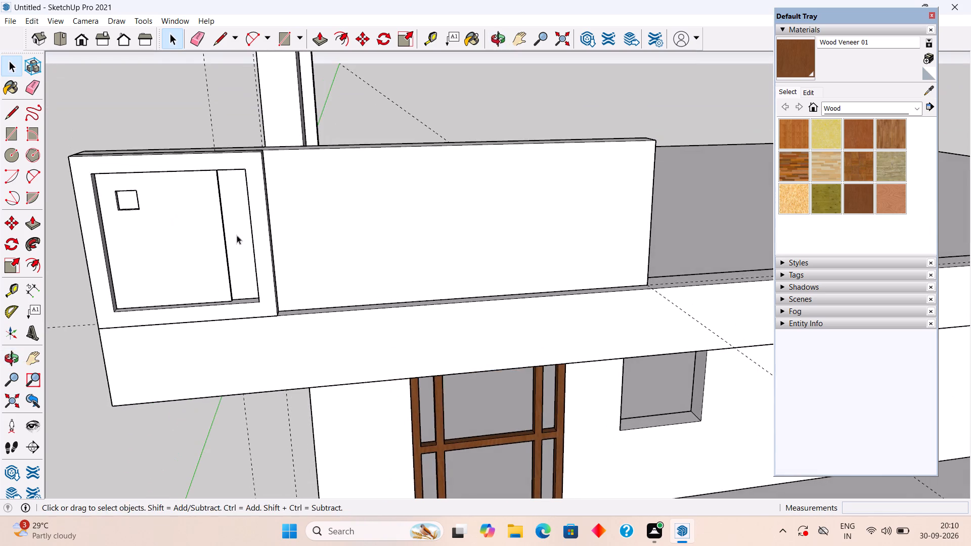
# Examine the parapet panel, its pierced square frame and the surrounding house facade from several angles.
pyautogui.moveTo(288, 240); pyautogui.dragTo(204, 281, button='middle')
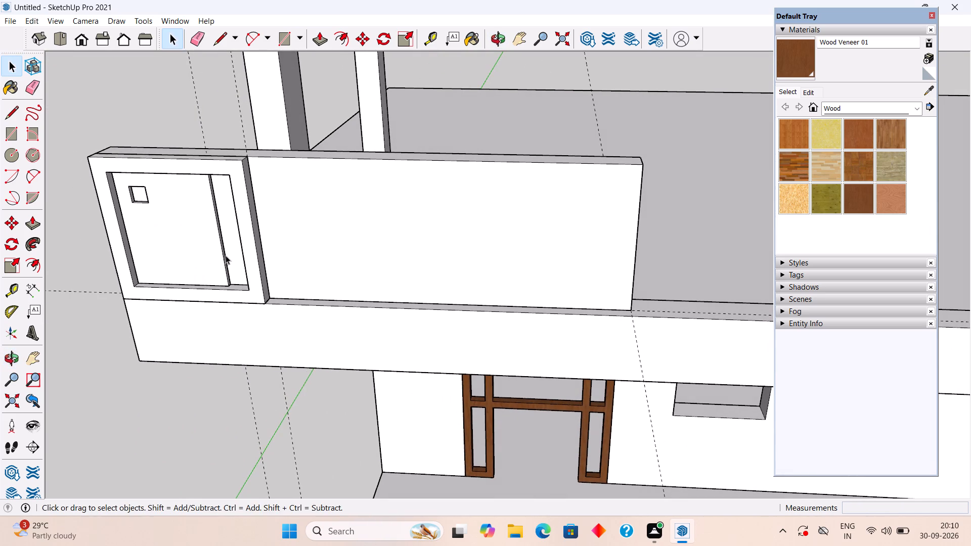
pyautogui.moveTo(226, 255); pyautogui.dragTo(289, 292, button='middle')
pyautogui.scroll(-3, 289, 311)
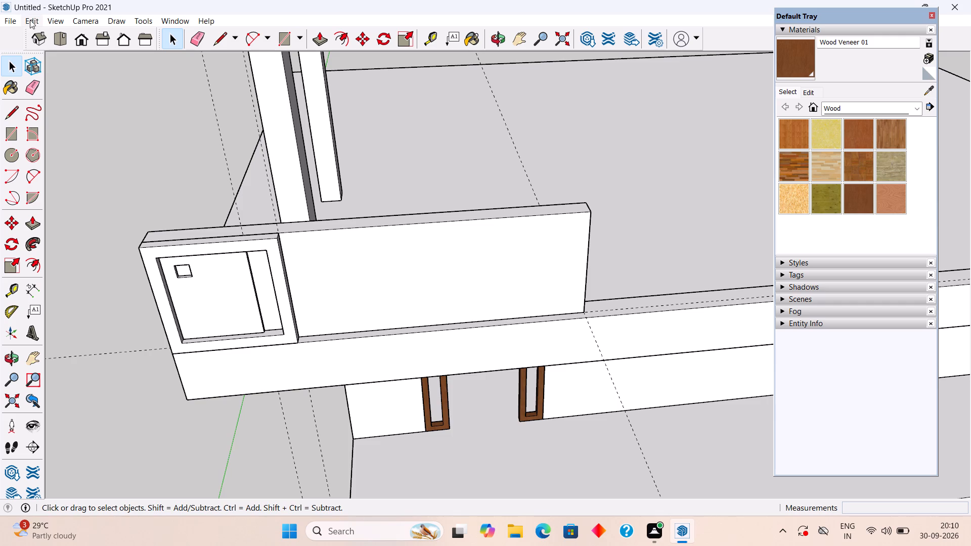
pyautogui.scroll(-4, 163, 184)
pyautogui.moveTo(231, 253); pyautogui.dragTo(247, 198, button='middle')
pyautogui.scroll(-7, 247, 198)
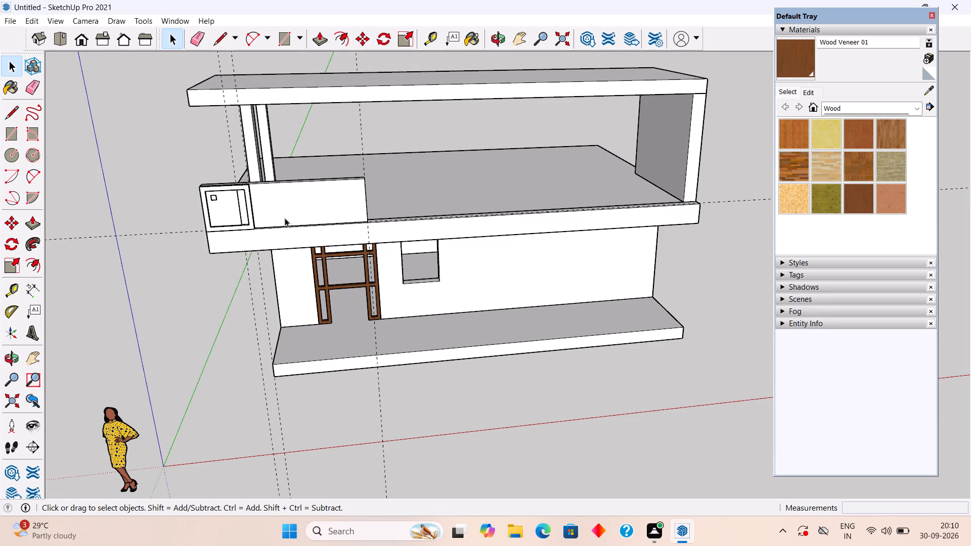
pyautogui.moveTo(285, 218); pyautogui.dragTo(373, 262, button='middle')
# Measure the width of the square frame's side border next to the plain stretch of the parapet panel.
pyautogui.scroll(5, 292, 264)
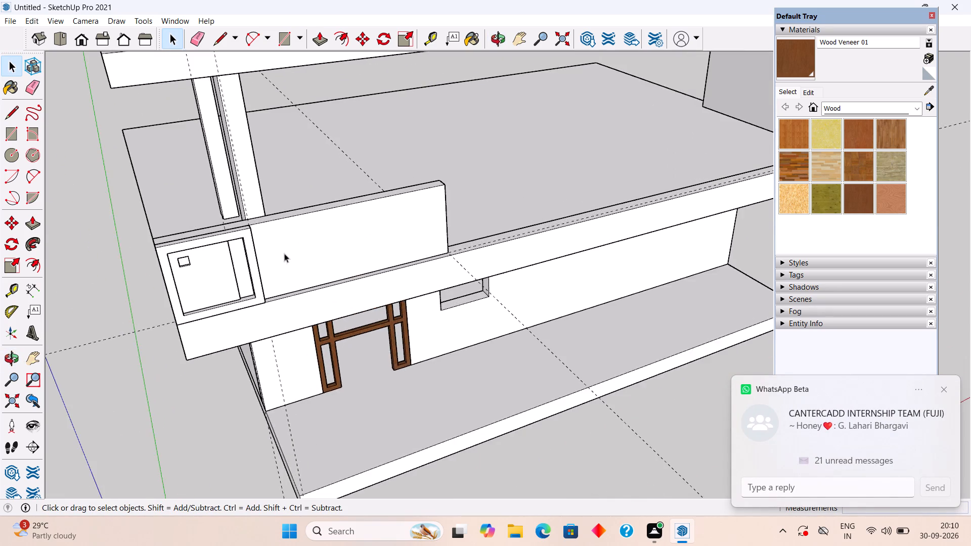
pyautogui.scroll(3, 266, 243)
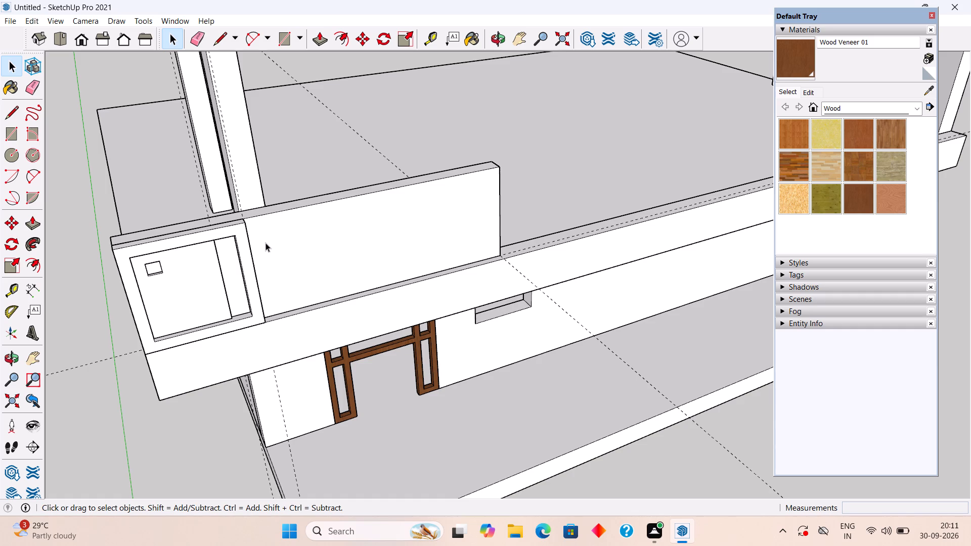
pyautogui.scroll(5, 248, 248)
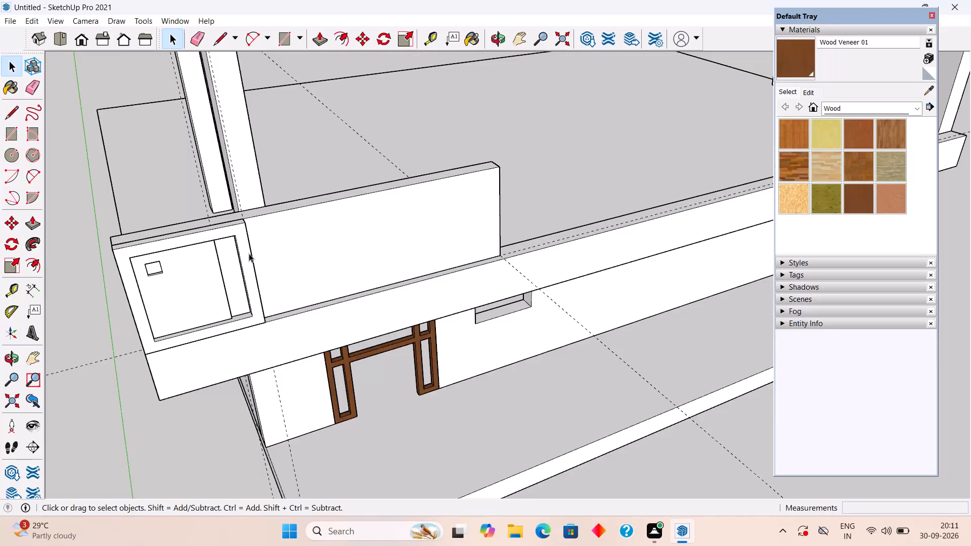
pyautogui.scroll(10, 249, 254)
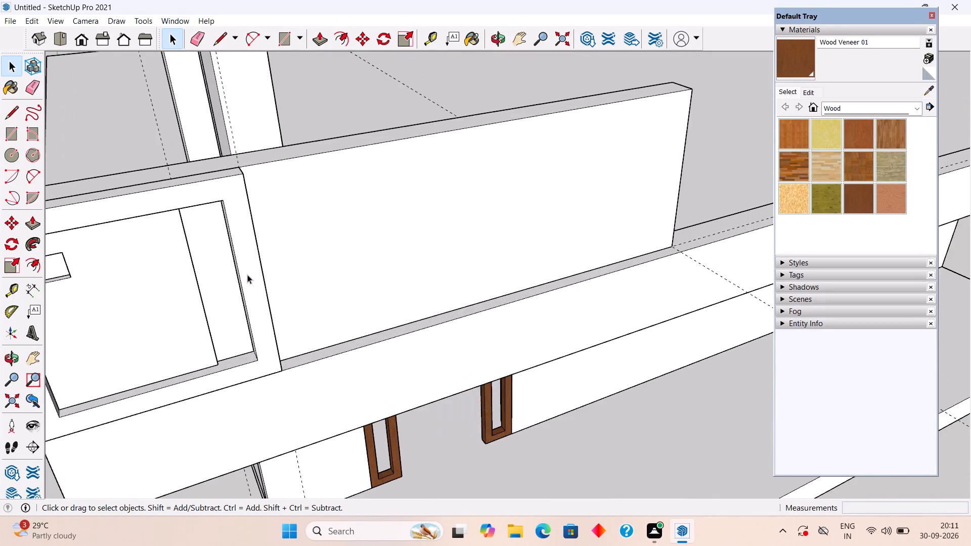
pyautogui.scroll(5, 247, 275)
pyautogui.press('t')
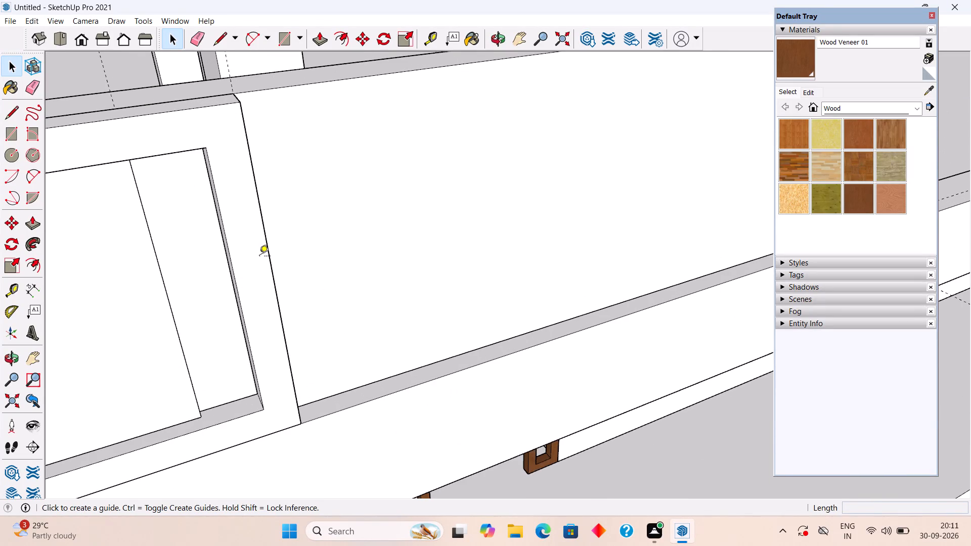
pyautogui.click(266, 237)
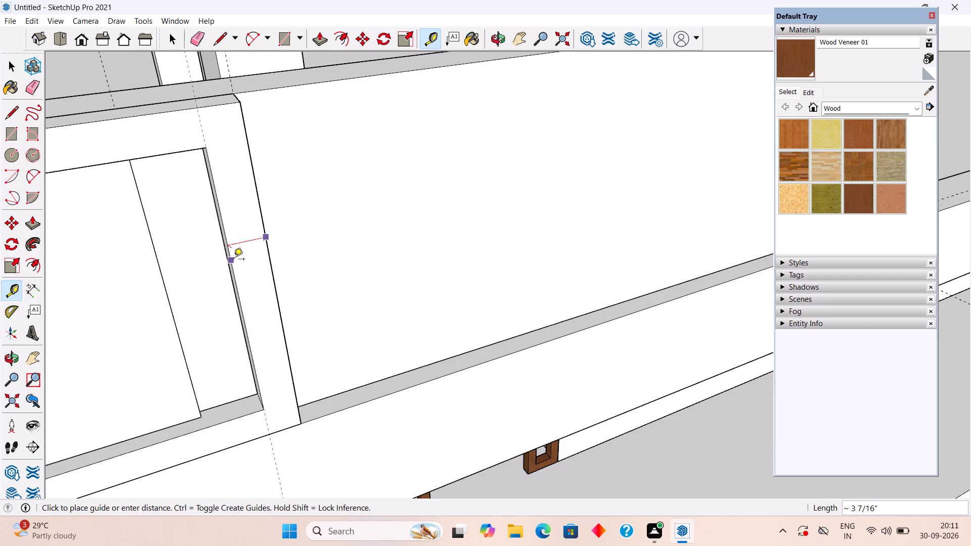
pyautogui.press('space')
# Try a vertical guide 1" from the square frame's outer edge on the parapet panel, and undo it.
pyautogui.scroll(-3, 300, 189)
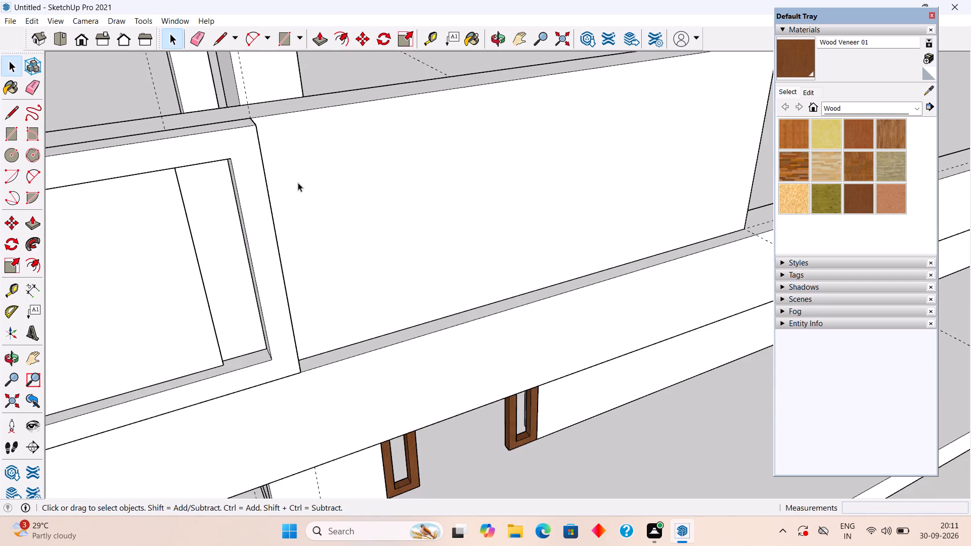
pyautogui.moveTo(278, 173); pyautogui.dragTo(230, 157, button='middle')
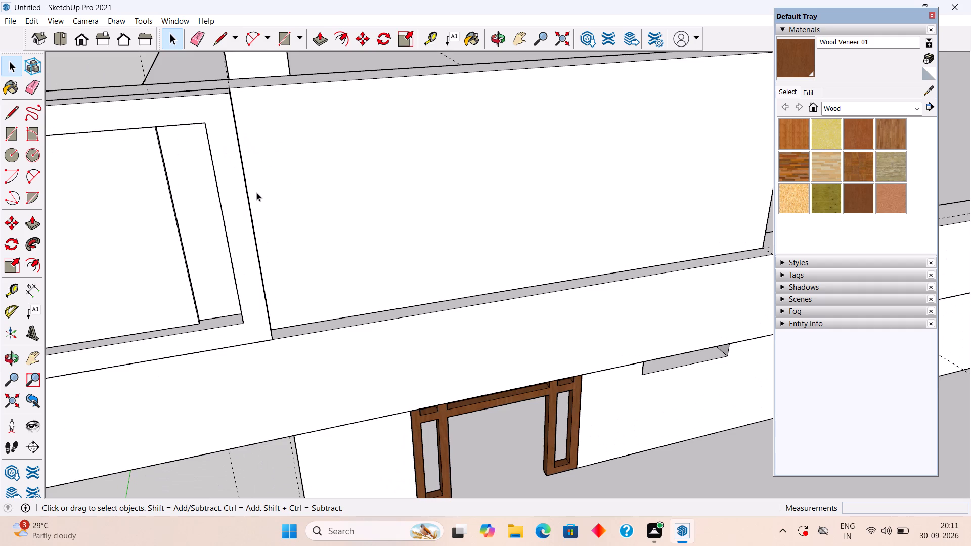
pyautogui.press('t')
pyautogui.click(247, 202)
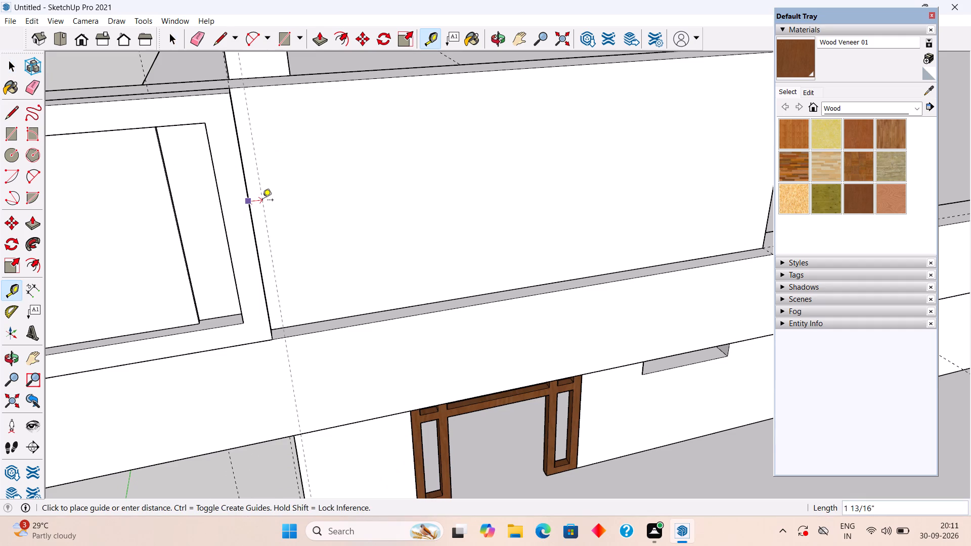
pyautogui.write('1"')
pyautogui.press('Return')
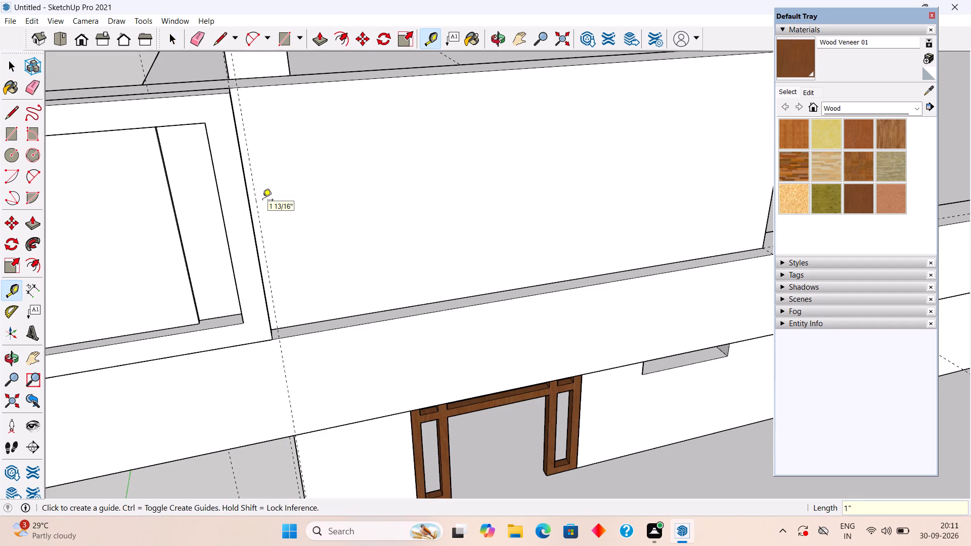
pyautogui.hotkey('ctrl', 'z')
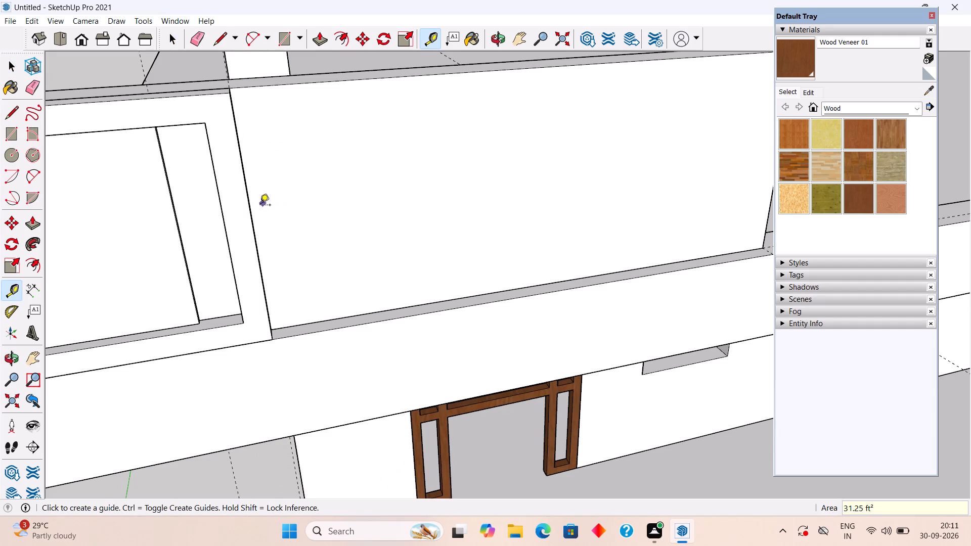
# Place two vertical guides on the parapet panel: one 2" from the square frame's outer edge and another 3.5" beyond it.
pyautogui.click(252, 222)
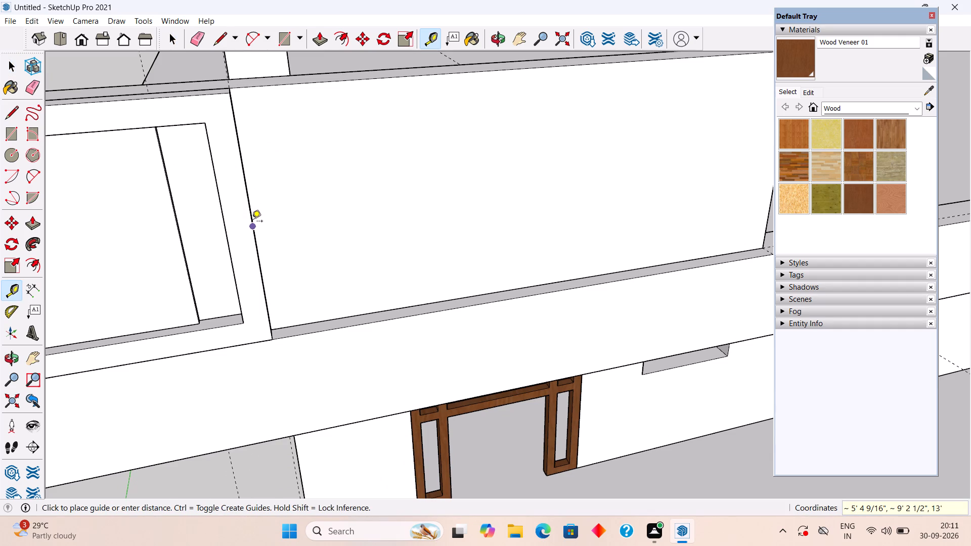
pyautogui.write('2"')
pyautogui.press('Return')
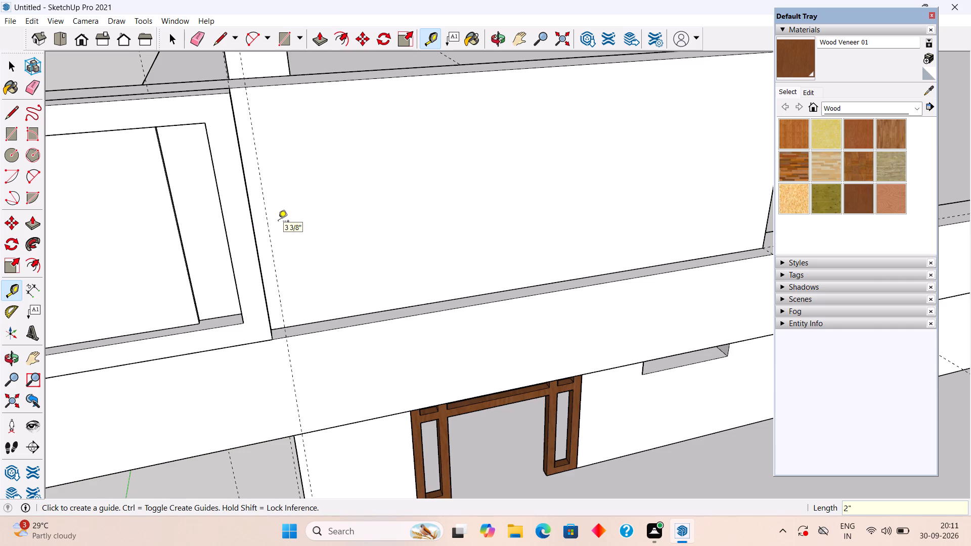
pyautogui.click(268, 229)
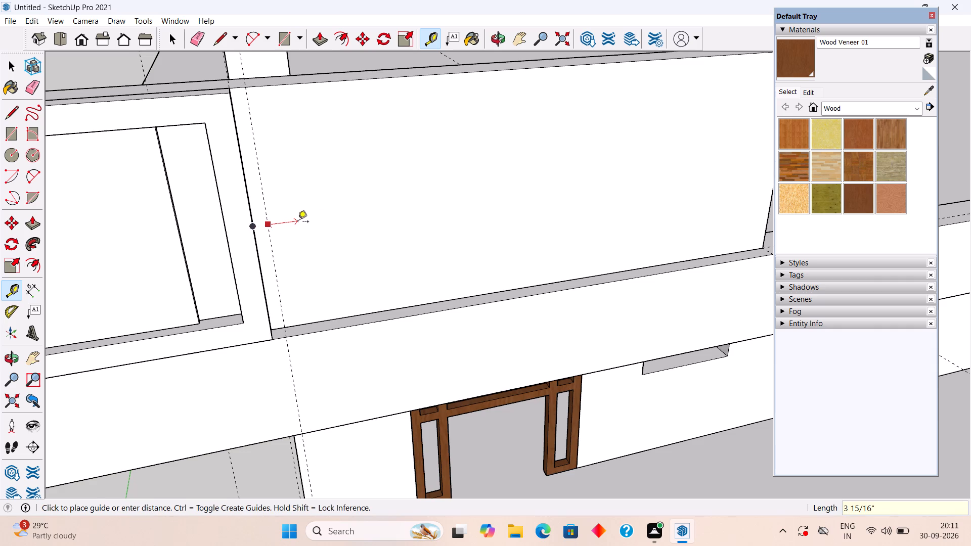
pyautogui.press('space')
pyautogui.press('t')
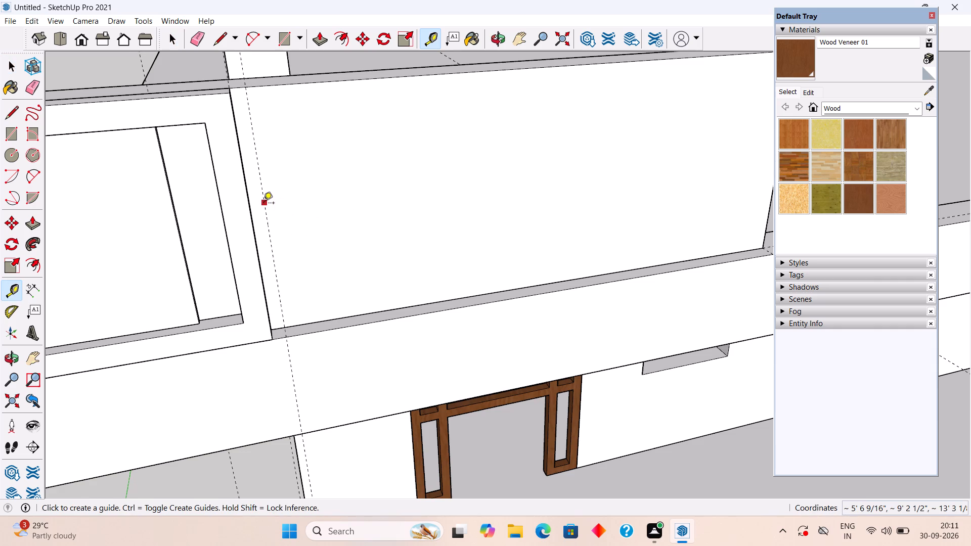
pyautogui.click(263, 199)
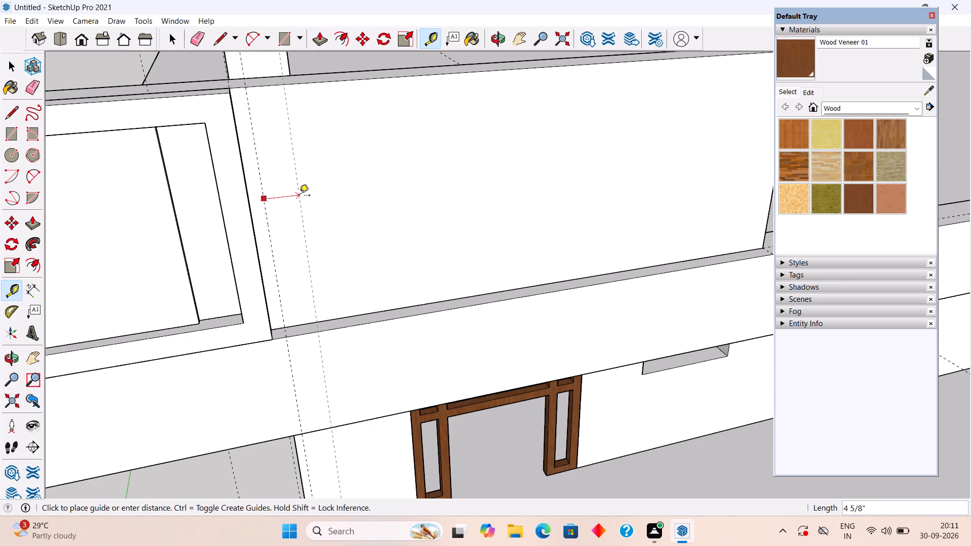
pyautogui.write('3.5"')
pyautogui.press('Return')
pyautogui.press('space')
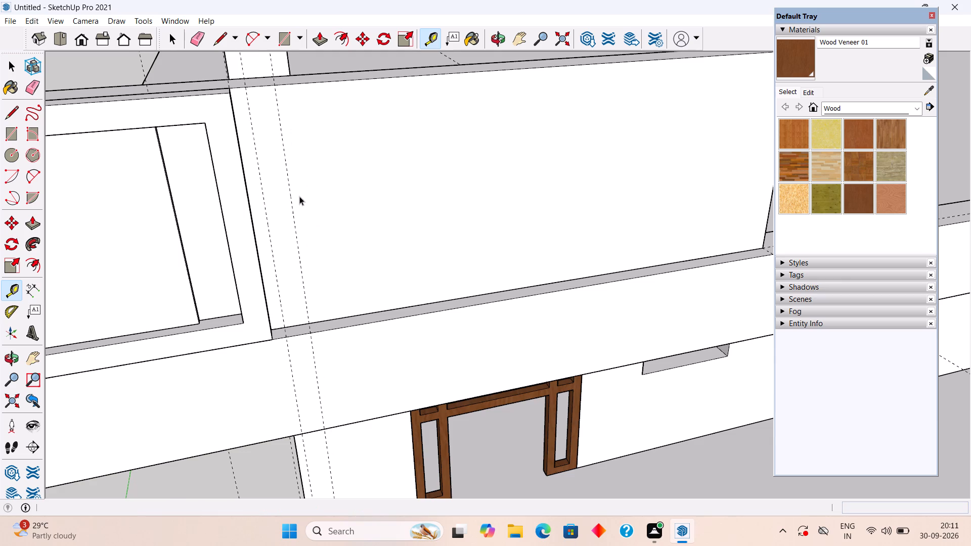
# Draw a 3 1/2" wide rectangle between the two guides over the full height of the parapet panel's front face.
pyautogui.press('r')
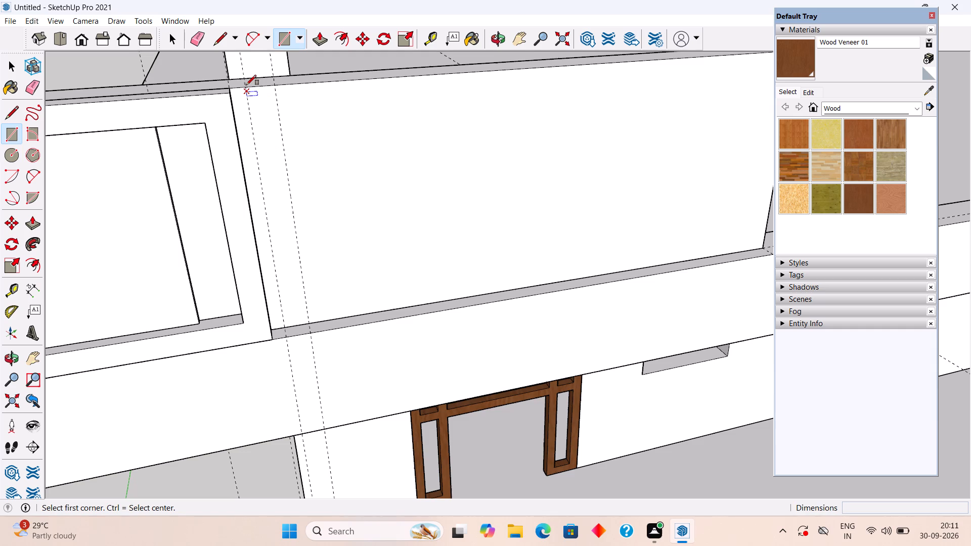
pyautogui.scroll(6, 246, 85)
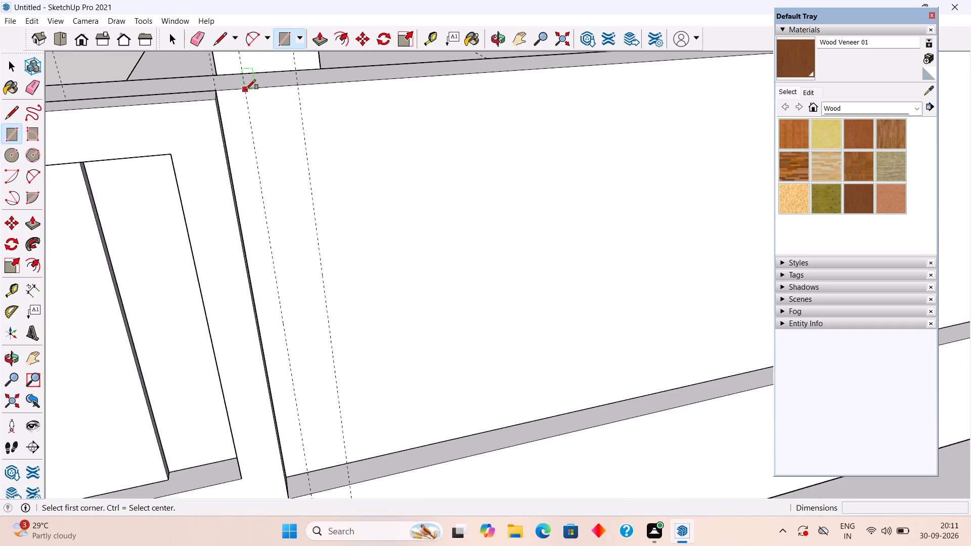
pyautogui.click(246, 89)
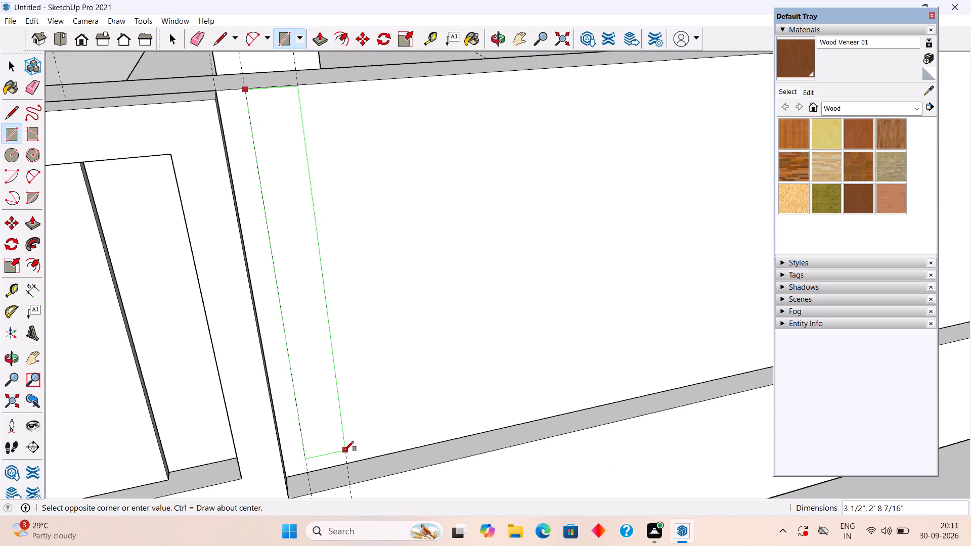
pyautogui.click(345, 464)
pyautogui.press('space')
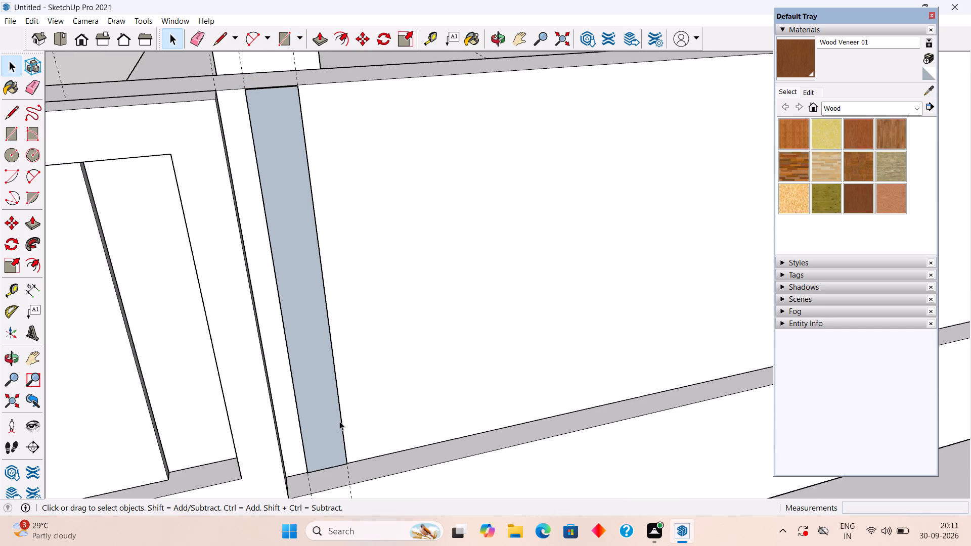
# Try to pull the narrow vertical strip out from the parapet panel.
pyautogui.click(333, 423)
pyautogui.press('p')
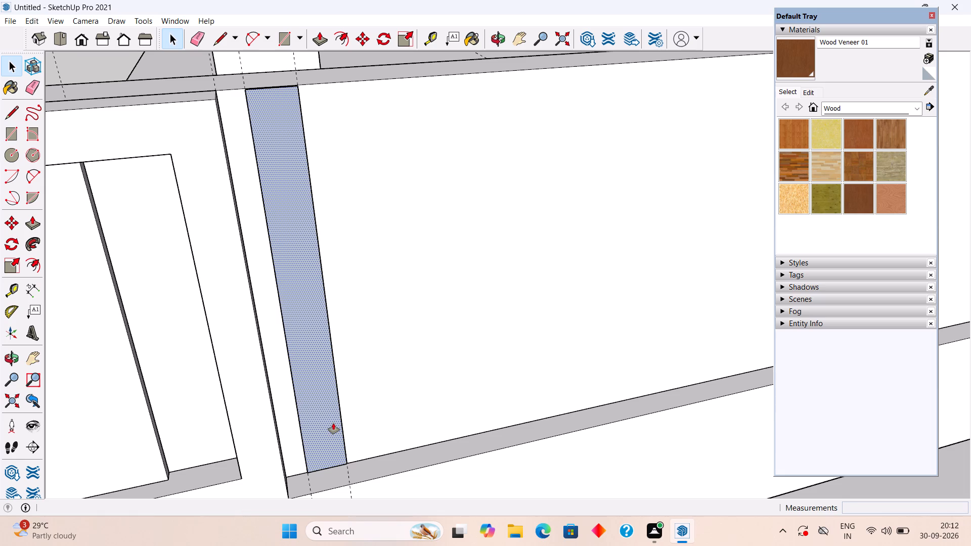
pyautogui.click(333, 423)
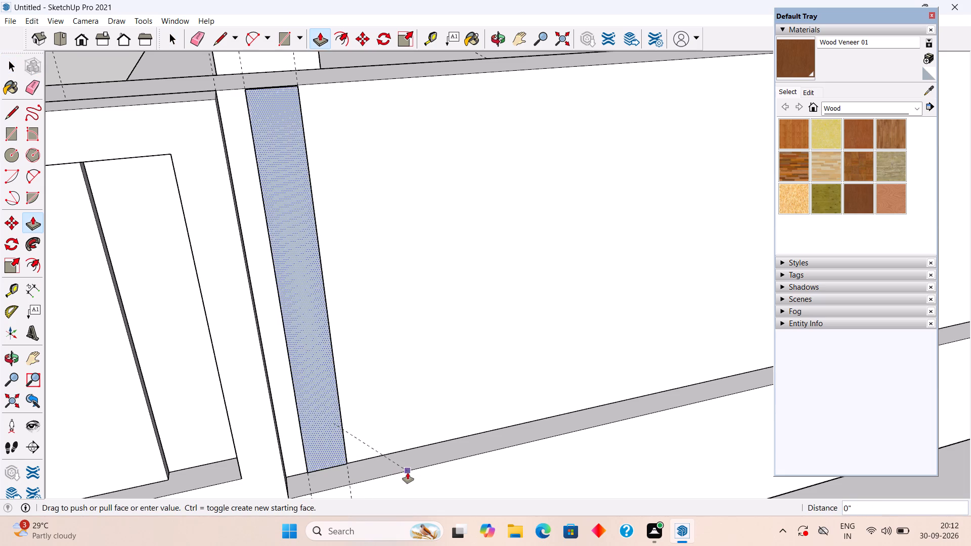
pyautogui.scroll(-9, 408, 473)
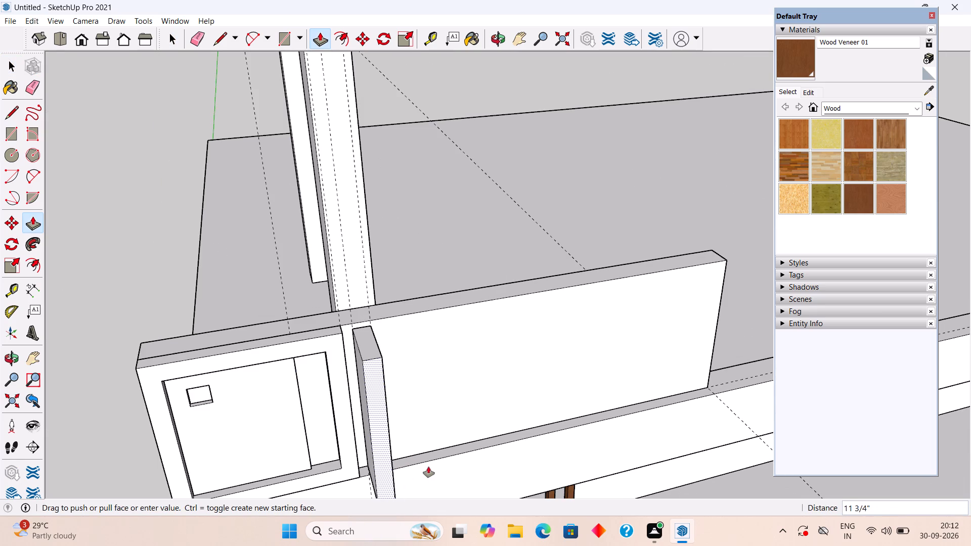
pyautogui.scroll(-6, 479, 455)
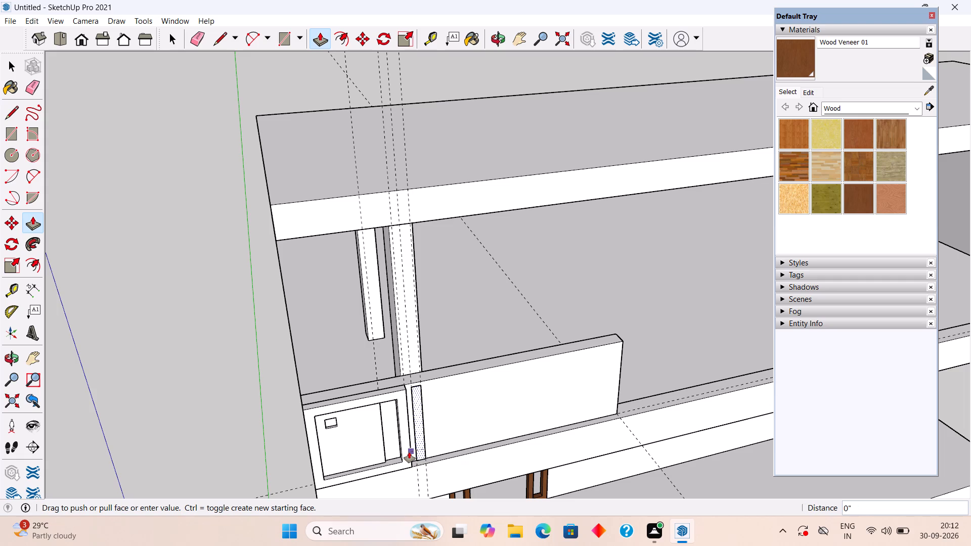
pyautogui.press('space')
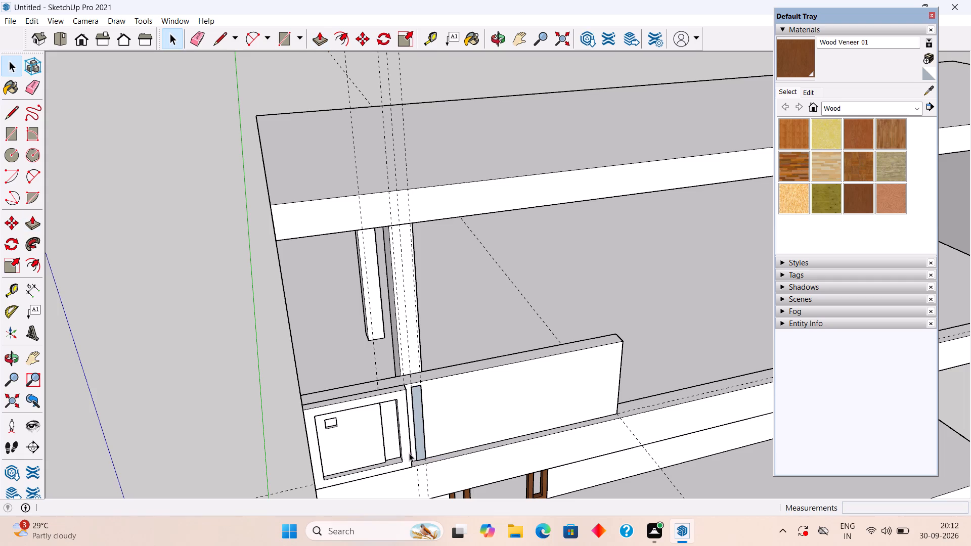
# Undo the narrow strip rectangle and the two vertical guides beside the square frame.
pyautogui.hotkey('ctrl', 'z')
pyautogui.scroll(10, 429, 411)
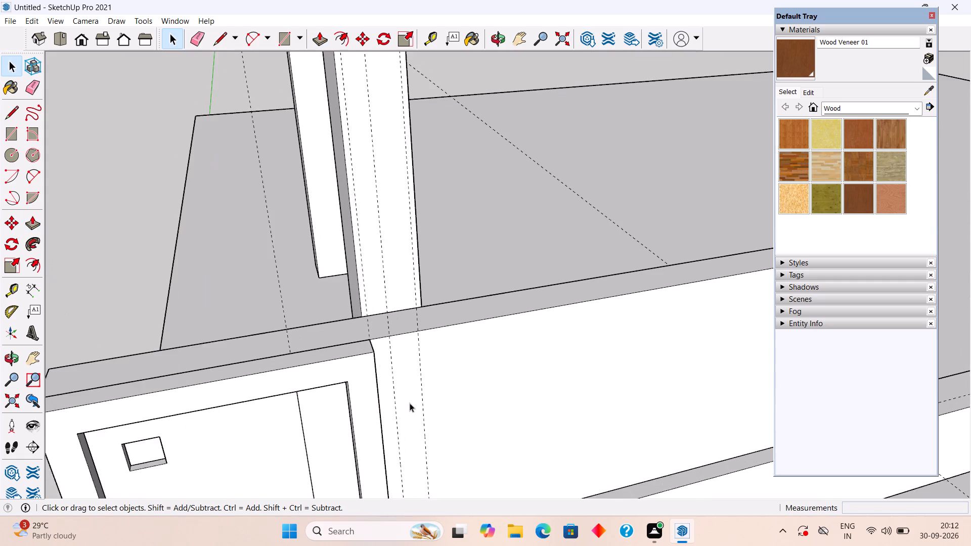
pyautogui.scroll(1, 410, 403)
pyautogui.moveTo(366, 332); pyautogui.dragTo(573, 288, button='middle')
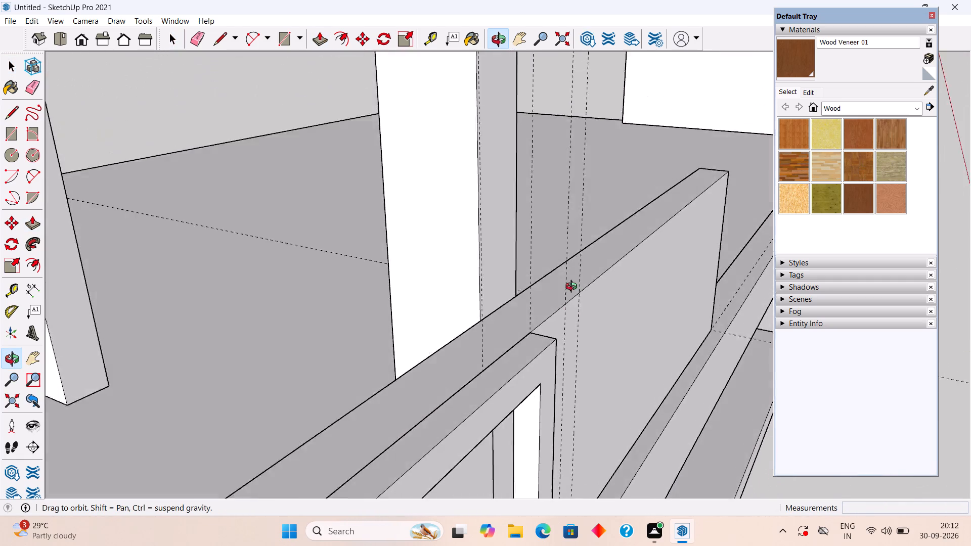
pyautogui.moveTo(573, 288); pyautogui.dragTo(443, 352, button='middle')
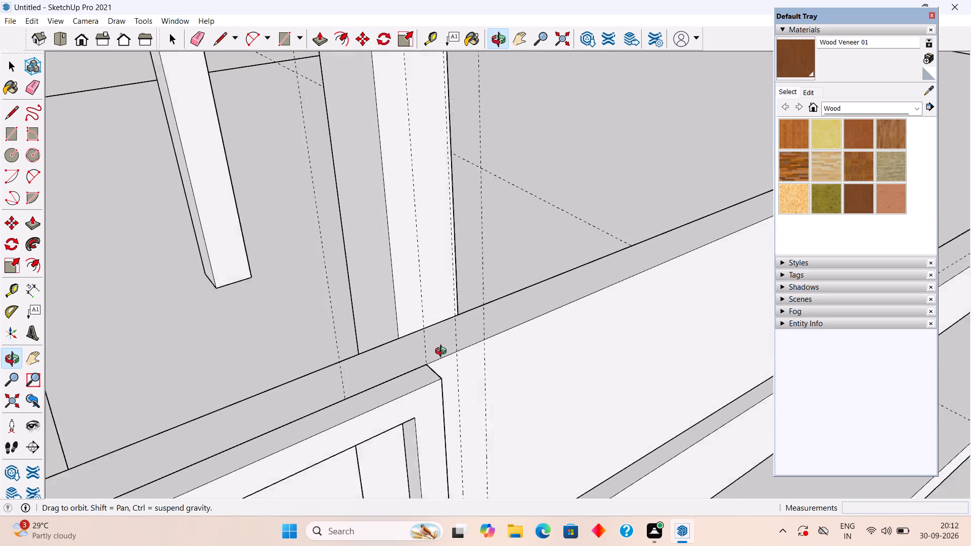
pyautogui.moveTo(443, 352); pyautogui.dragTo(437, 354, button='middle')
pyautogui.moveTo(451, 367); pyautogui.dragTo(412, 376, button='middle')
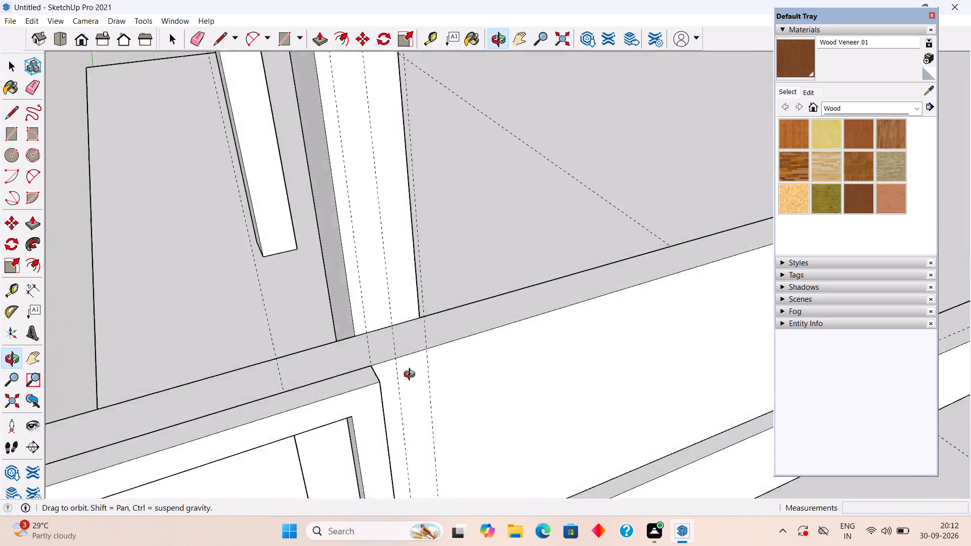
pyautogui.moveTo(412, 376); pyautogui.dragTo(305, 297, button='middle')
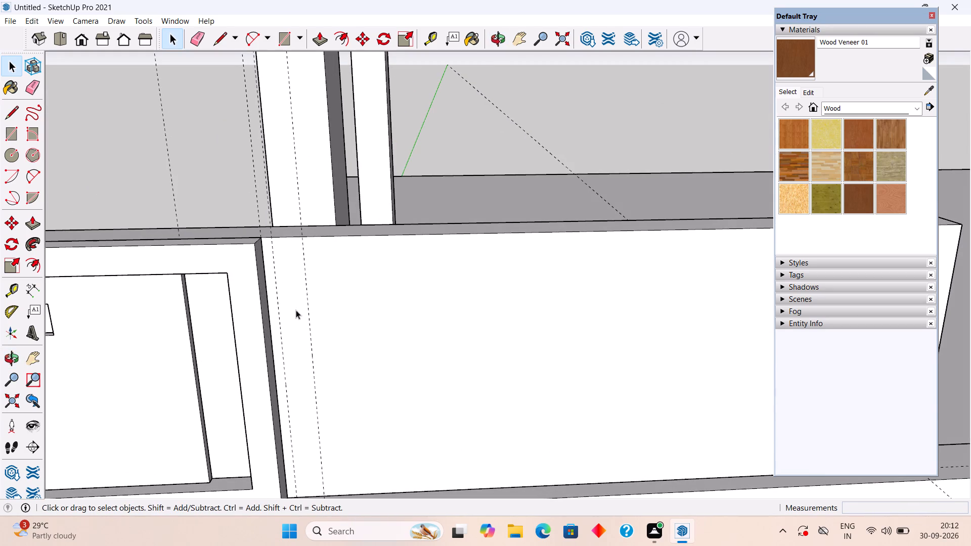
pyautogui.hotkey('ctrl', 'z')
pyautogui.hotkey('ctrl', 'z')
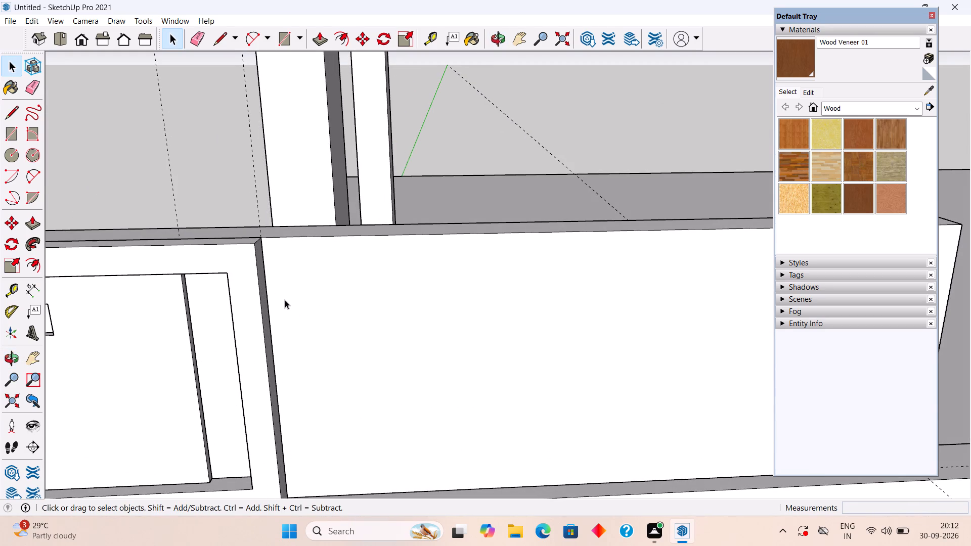
# Place two vertical guides on the parapet panel: one 2" from the square frame's outer edge and another 3.5" beyond it.
pyautogui.scroll(9, 285, 299)
pyautogui.press('t')
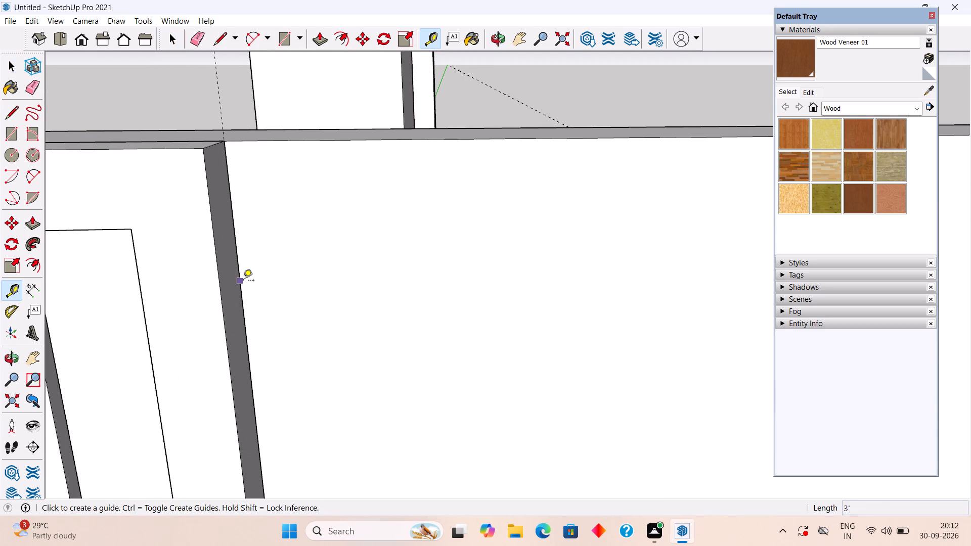
pyautogui.click(243, 281)
pyautogui.scroll(-4, 293, 287)
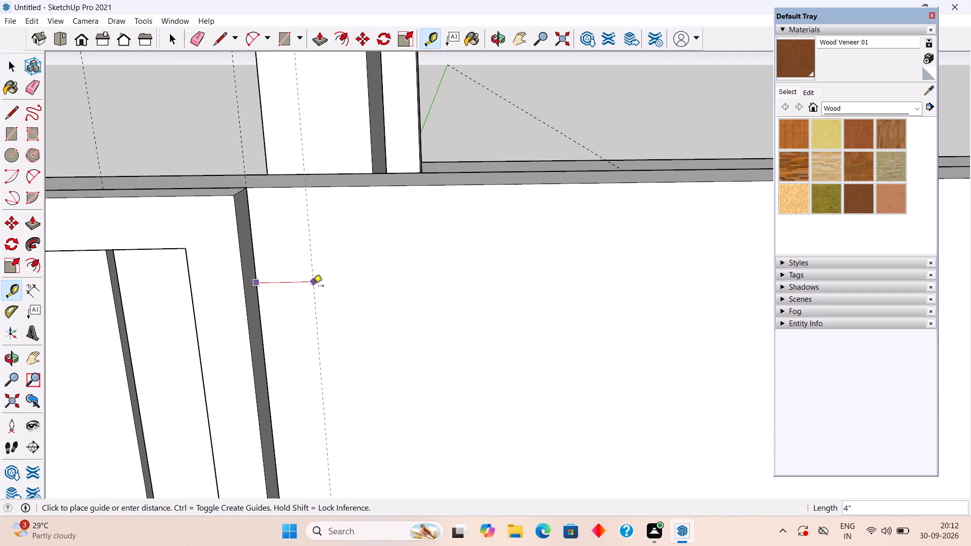
pyautogui.moveTo(313, 287); pyautogui.dragTo(387, 286, button='middle')
pyautogui.scroll(-7, 323, 305)
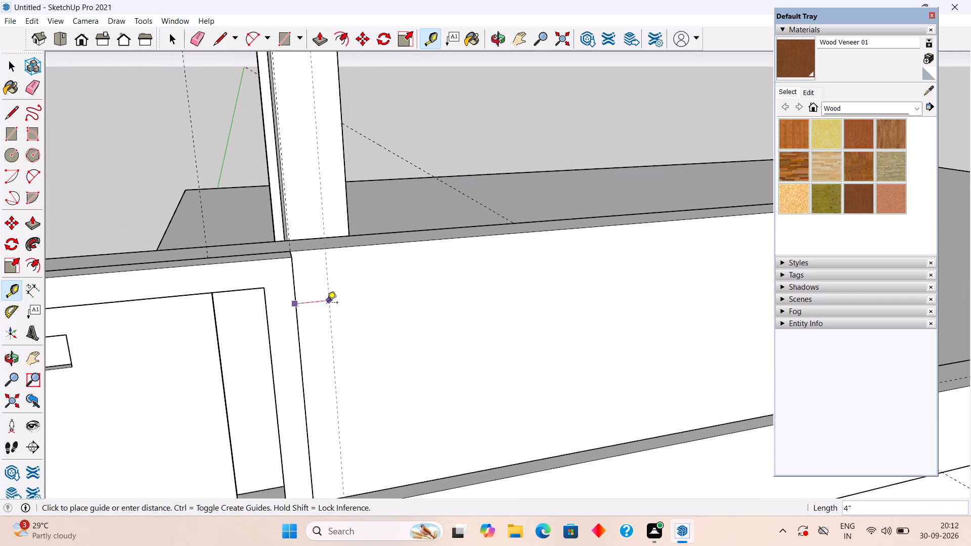
pyautogui.scroll(-1, 327, 303)
pyautogui.moveTo(304, 306); pyautogui.dragTo(250, 313, button='middle')
pyautogui.scroll(11, 251, 313)
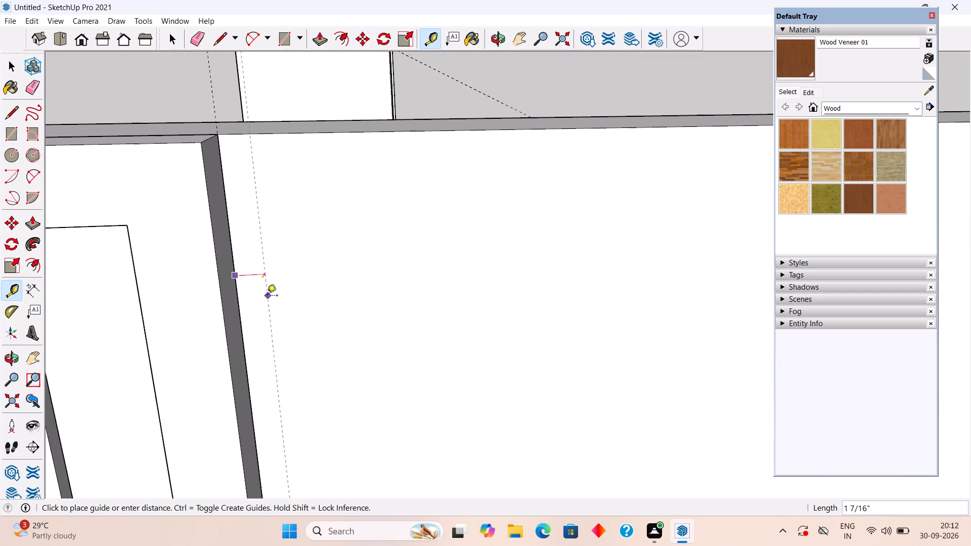
pyautogui.scroll(-3, 267, 296)
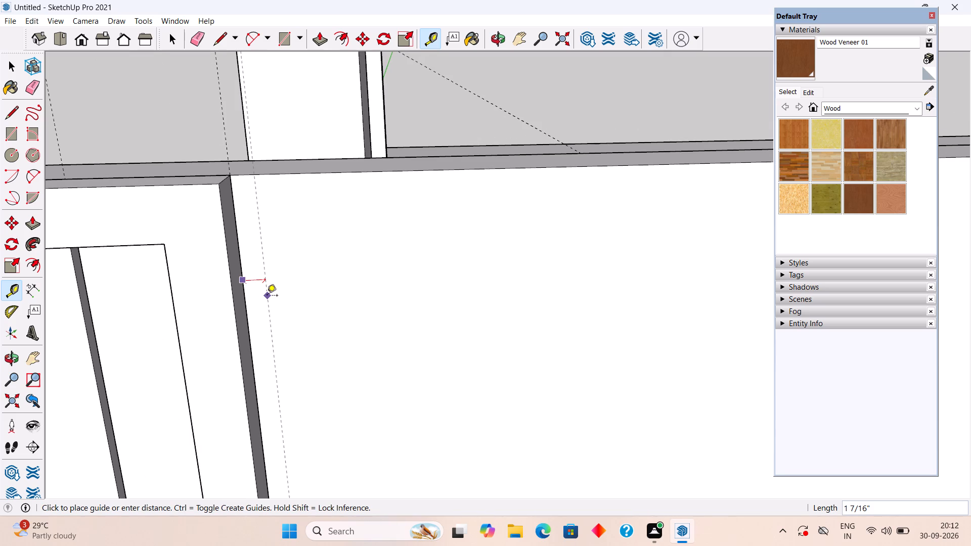
pyautogui.write('2"')
pyautogui.press('Return')
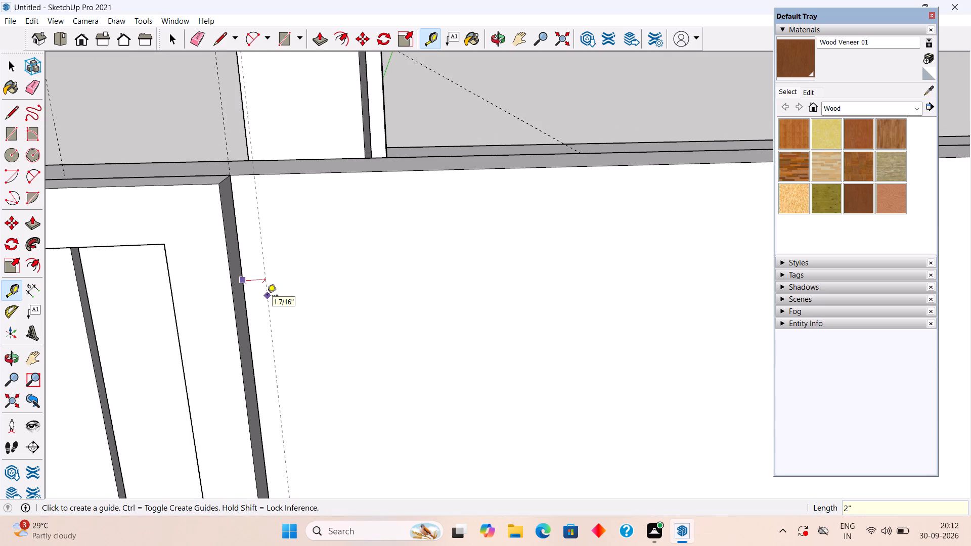
pyautogui.click(275, 294)
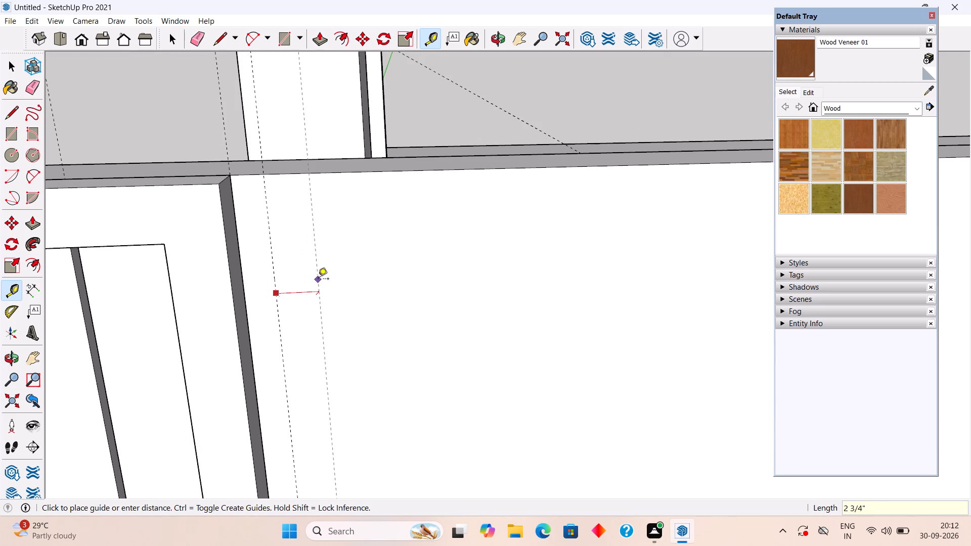
pyautogui.press('3')
pyautogui.write('.5"')
pyautogui.press('Return')
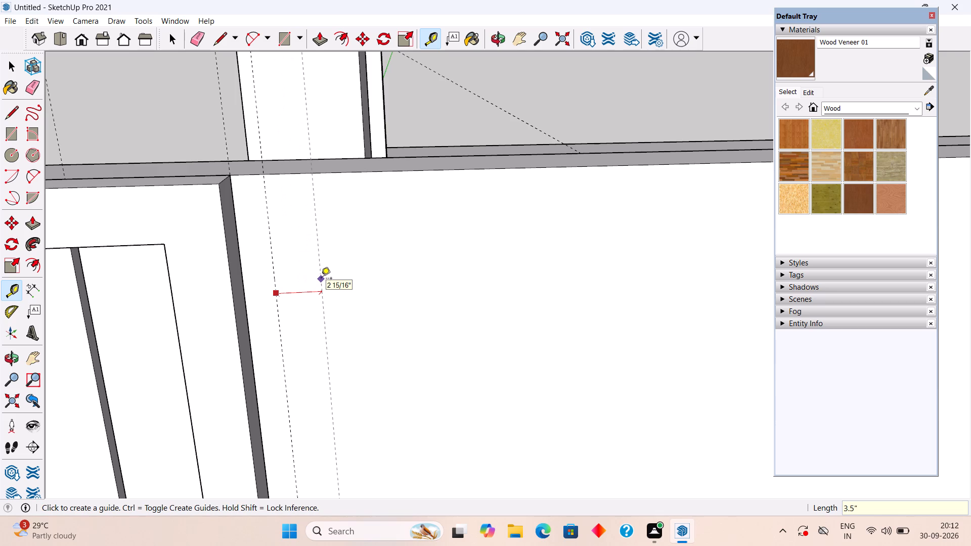
pyautogui.scroll(-11, 321, 279)
pyautogui.press('space')
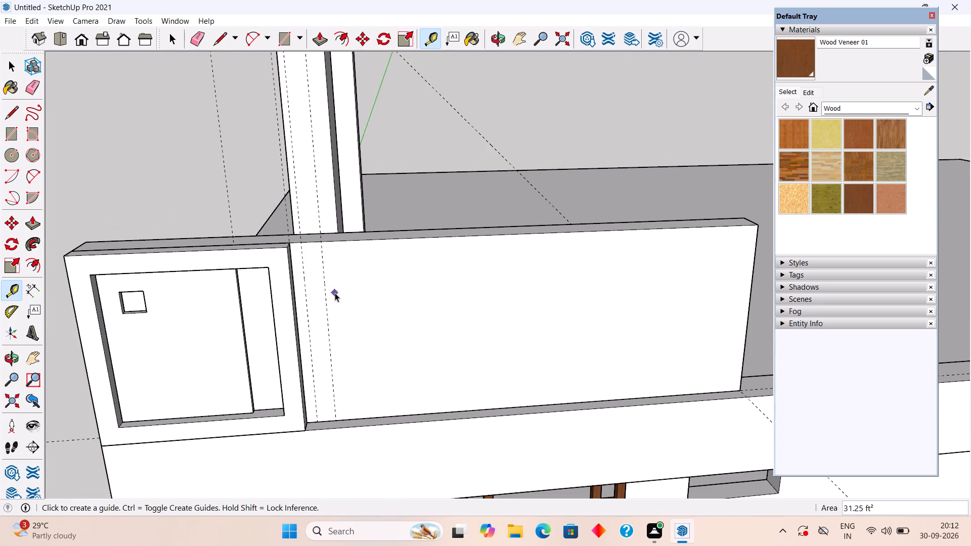
# Draw a 3 1/2" by 3' rectangle between the two guides over the full height of the parapet panel's front face.
pyautogui.press('r')
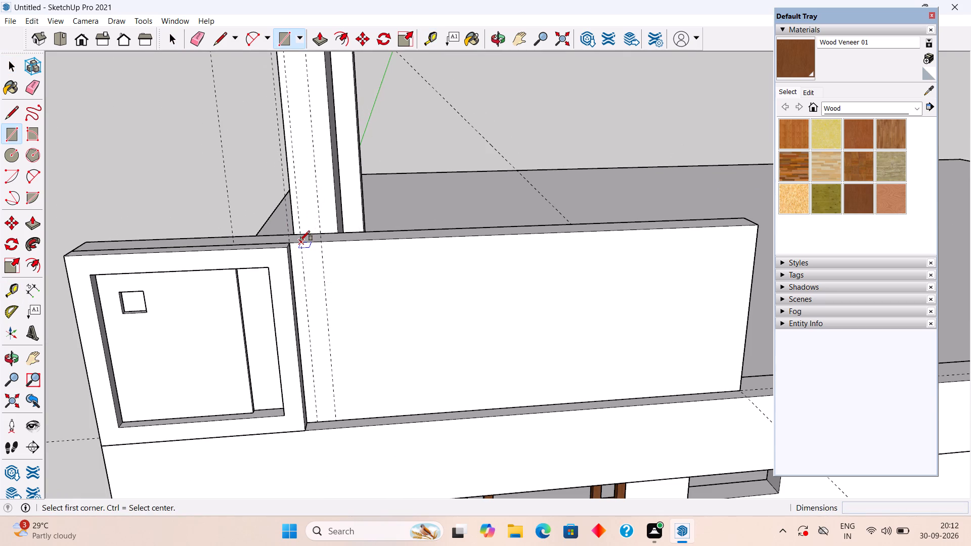
pyautogui.click(300, 241)
pyautogui.scroll(5, 336, 371)
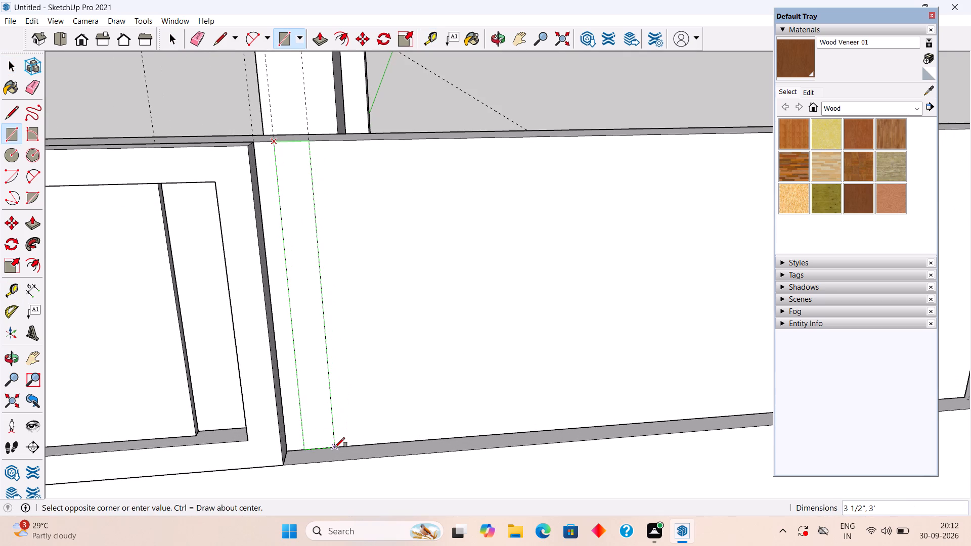
pyautogui.click(335, 447)
# Pull the narrow vertical strip 3" out from the parapet panel's front face.
pyautogui.press('space')
pyautogui.click(316, 406)
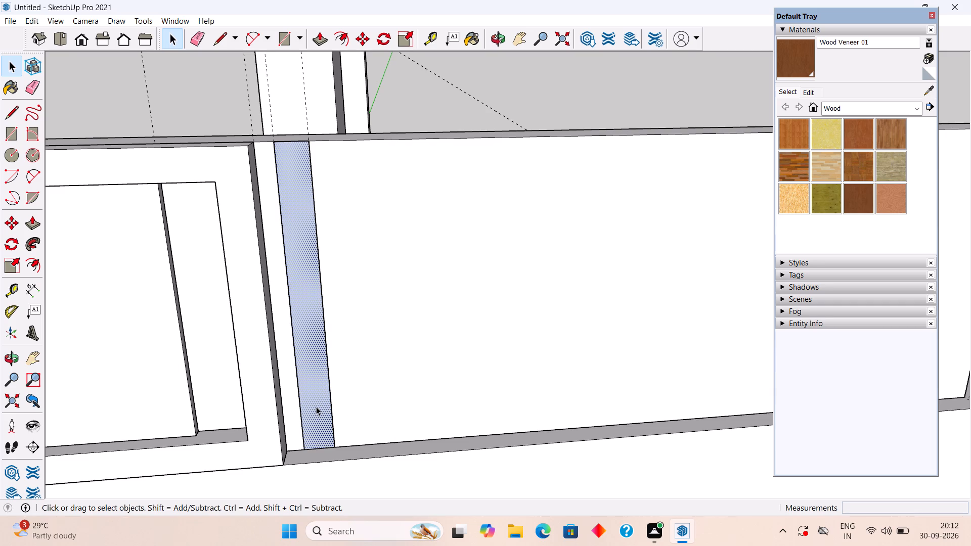
pyautogui.press('p')
pyautogui.click(316, 406)
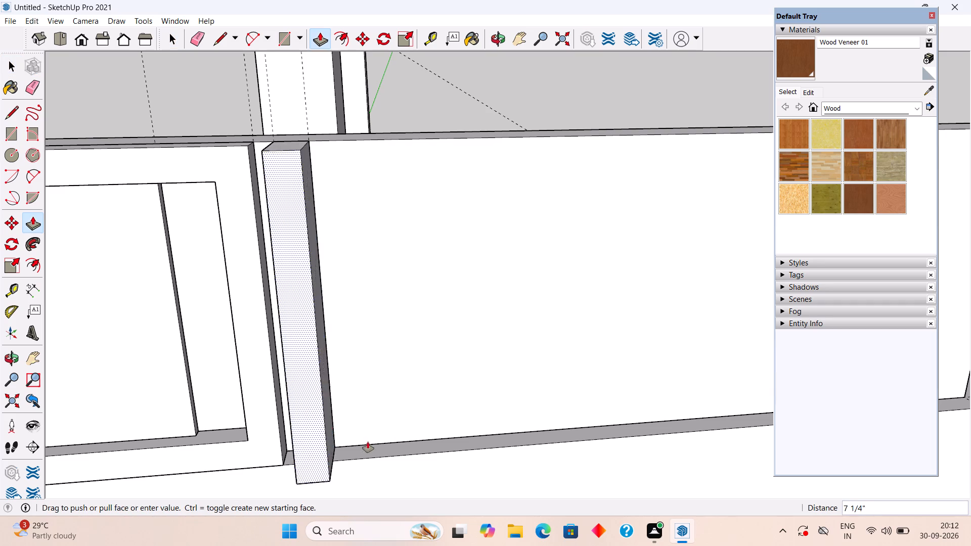
pyautogui.click(385, 465)
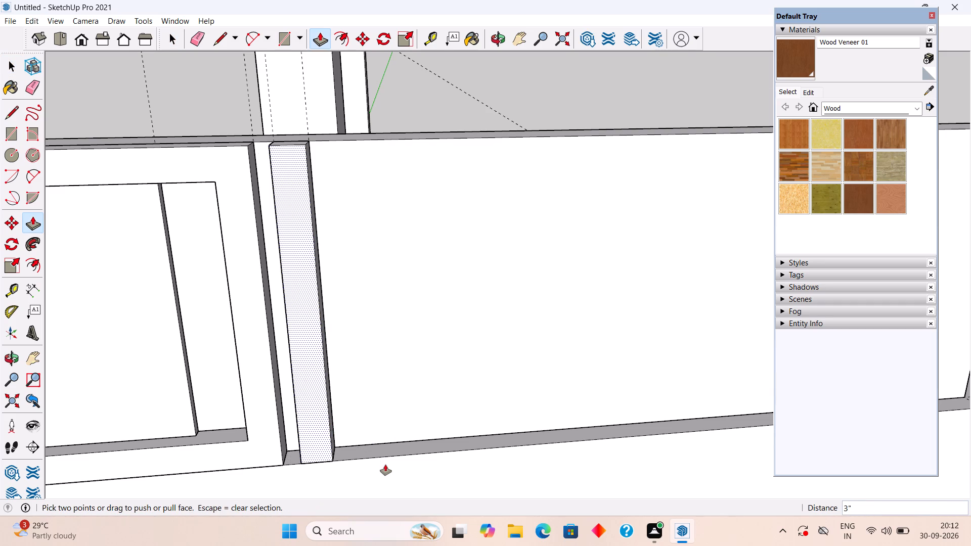
pyautogui.press('space')
# Make the projecting vertical strip a group.
pyautogui.tripleClick(309, 397)
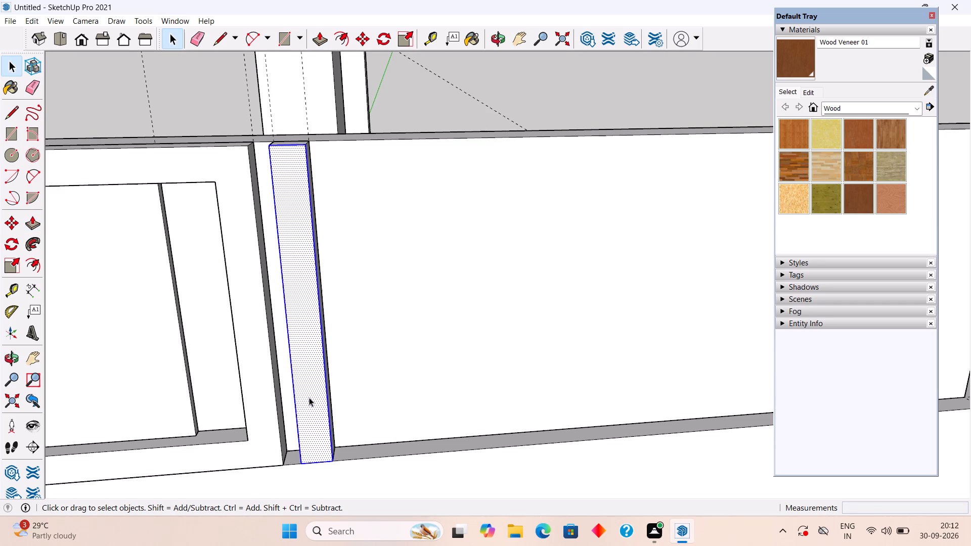
pyautogui.rightClick(309, 397)
pyautogui.click(348, 310)
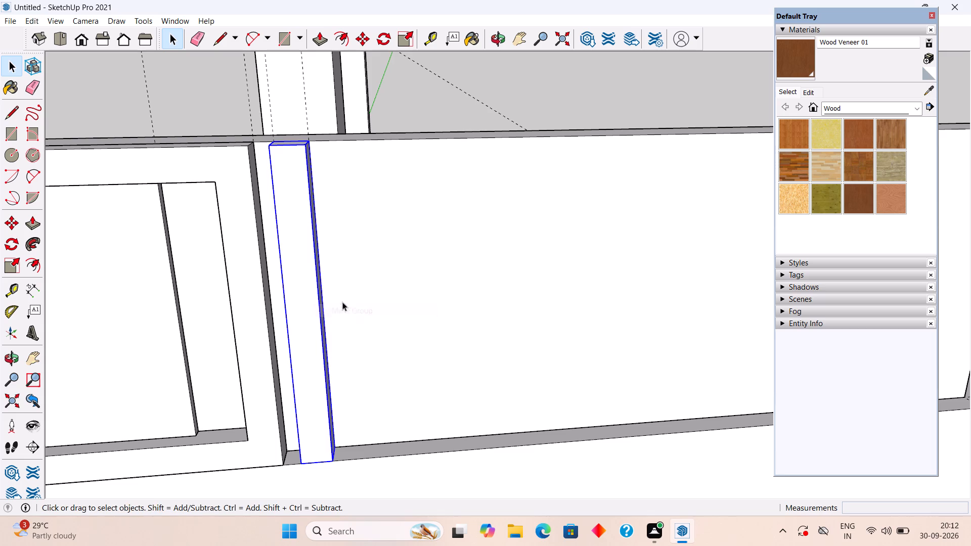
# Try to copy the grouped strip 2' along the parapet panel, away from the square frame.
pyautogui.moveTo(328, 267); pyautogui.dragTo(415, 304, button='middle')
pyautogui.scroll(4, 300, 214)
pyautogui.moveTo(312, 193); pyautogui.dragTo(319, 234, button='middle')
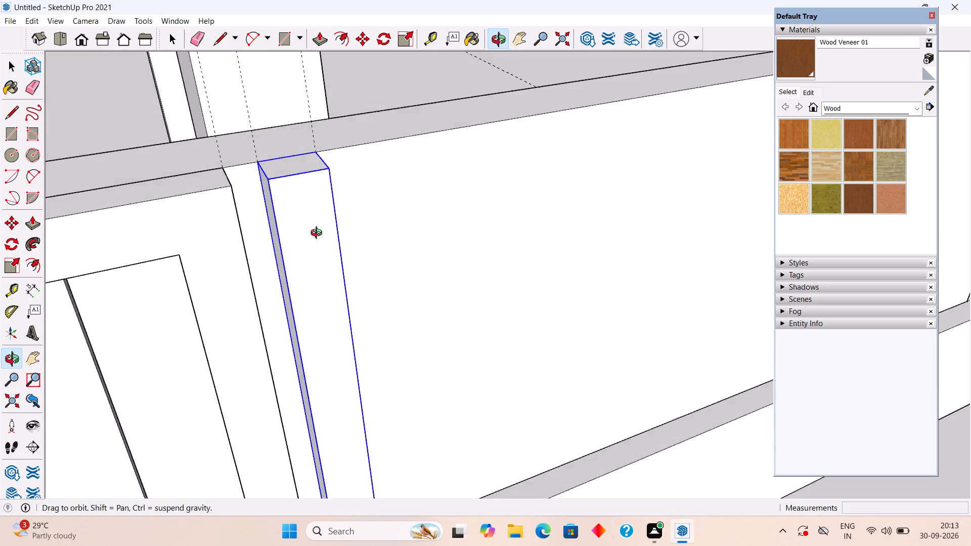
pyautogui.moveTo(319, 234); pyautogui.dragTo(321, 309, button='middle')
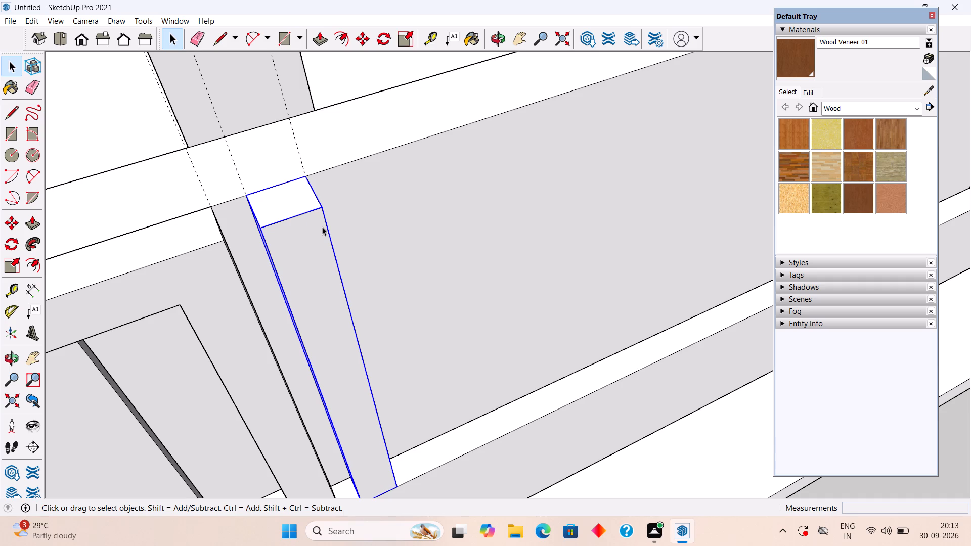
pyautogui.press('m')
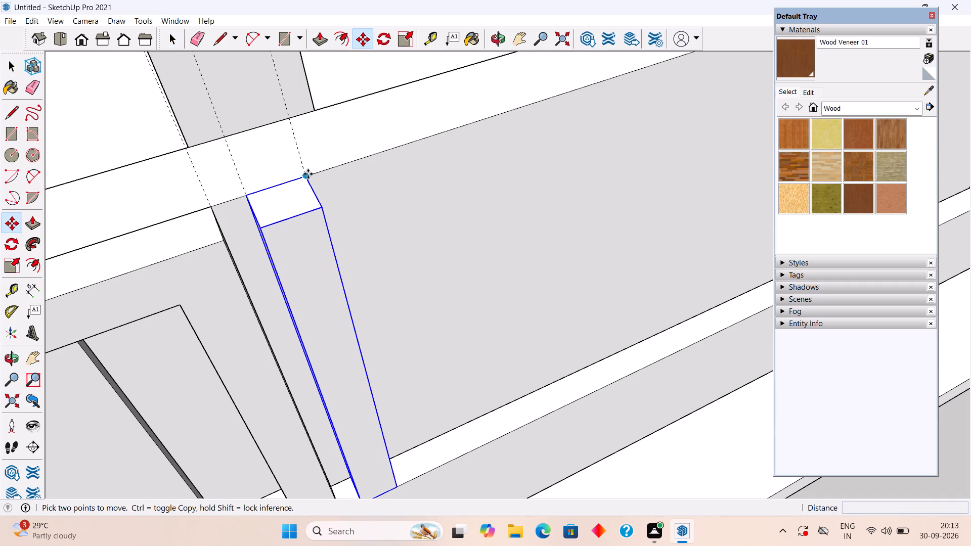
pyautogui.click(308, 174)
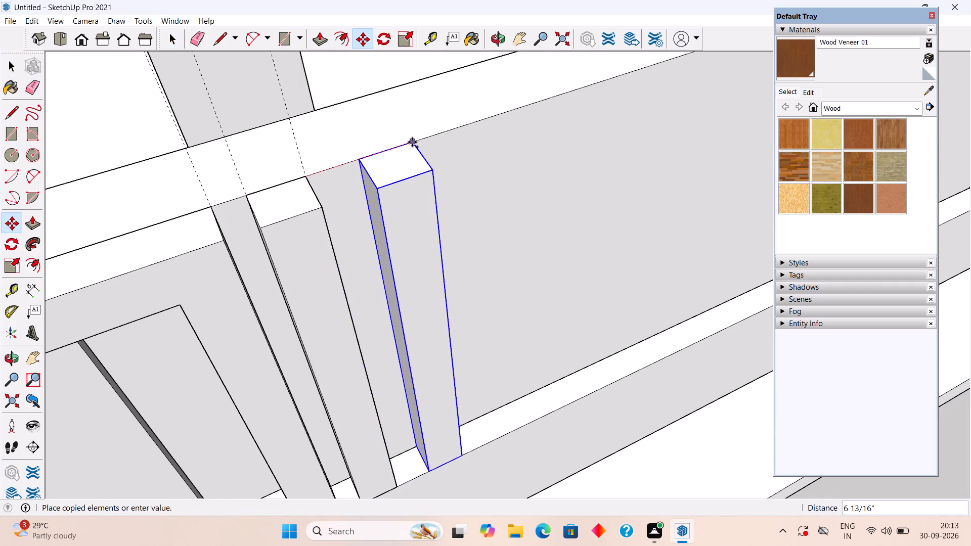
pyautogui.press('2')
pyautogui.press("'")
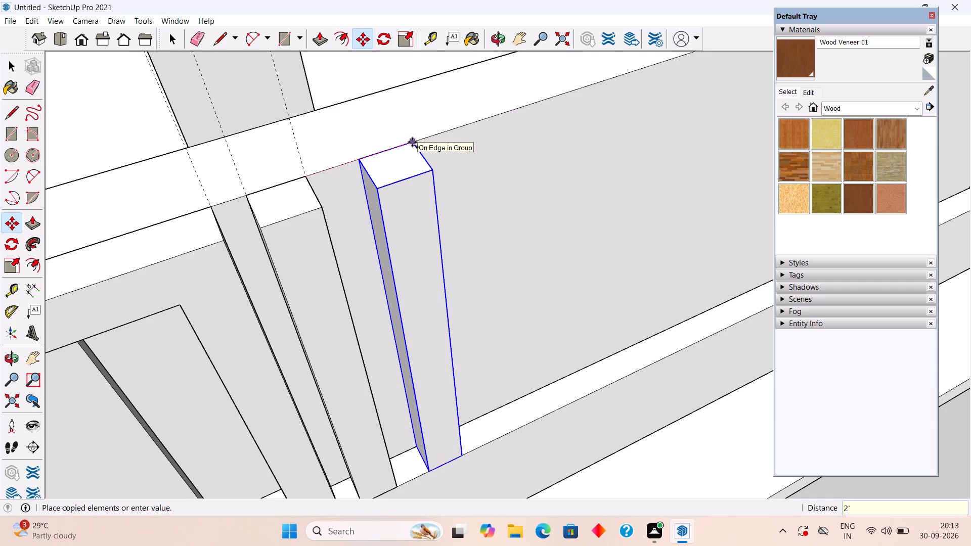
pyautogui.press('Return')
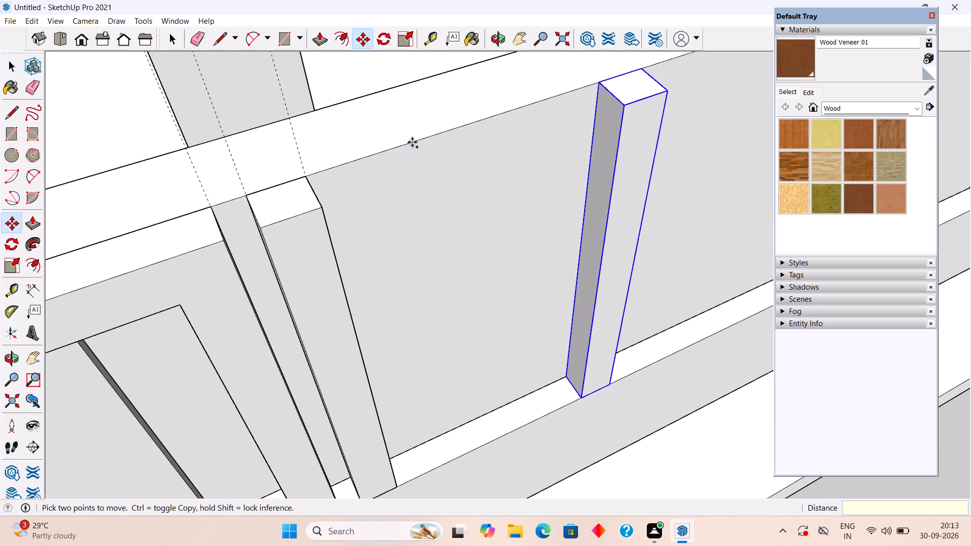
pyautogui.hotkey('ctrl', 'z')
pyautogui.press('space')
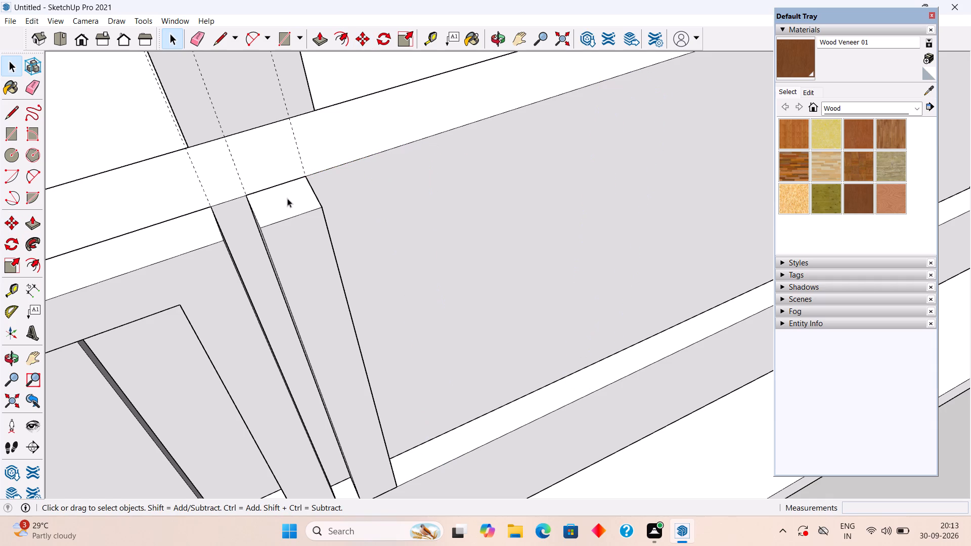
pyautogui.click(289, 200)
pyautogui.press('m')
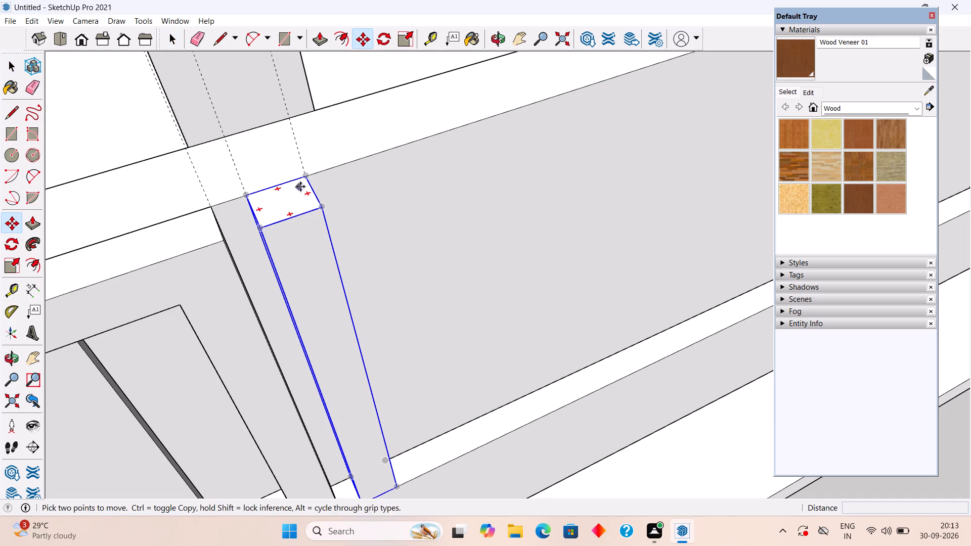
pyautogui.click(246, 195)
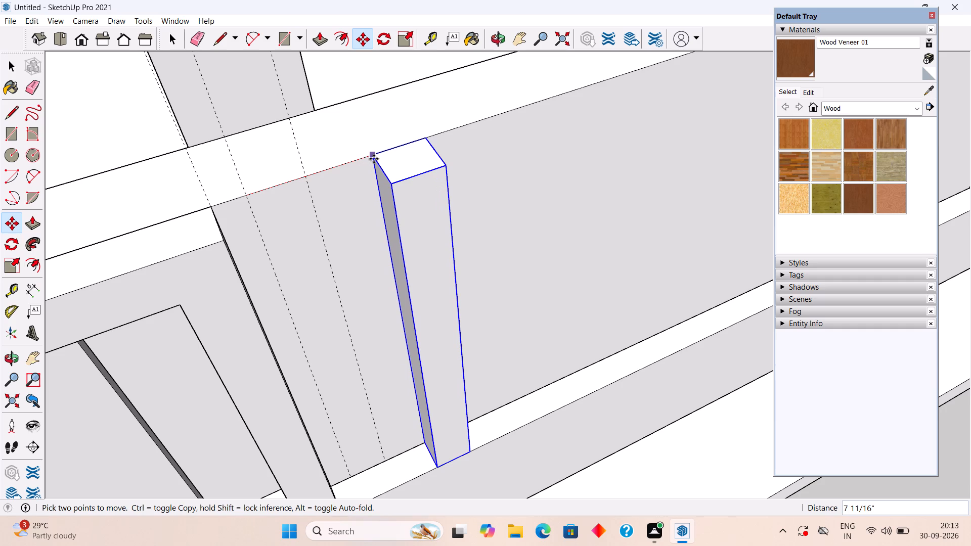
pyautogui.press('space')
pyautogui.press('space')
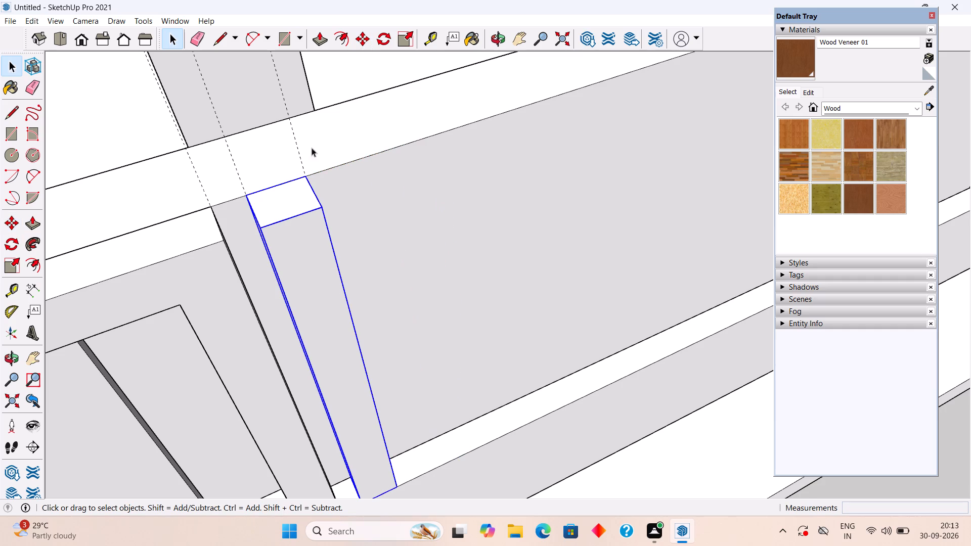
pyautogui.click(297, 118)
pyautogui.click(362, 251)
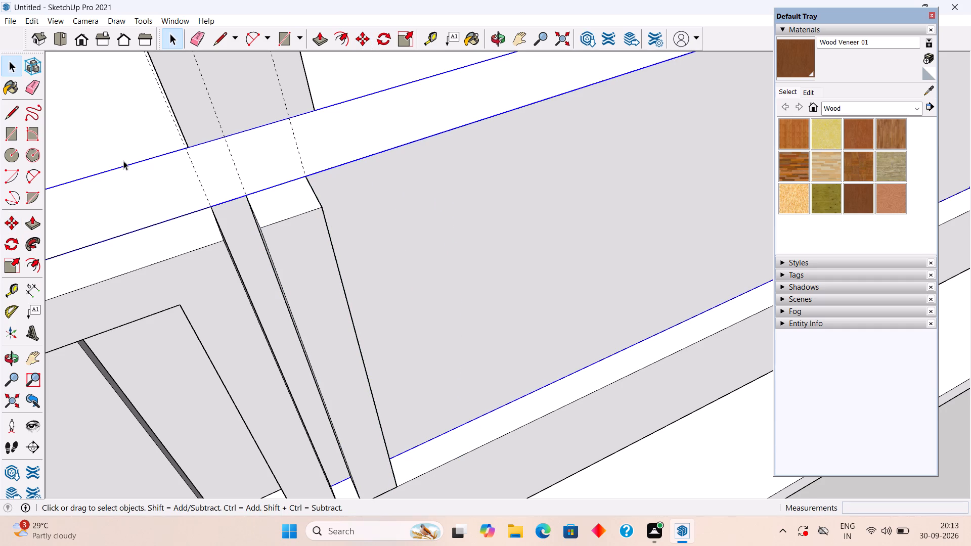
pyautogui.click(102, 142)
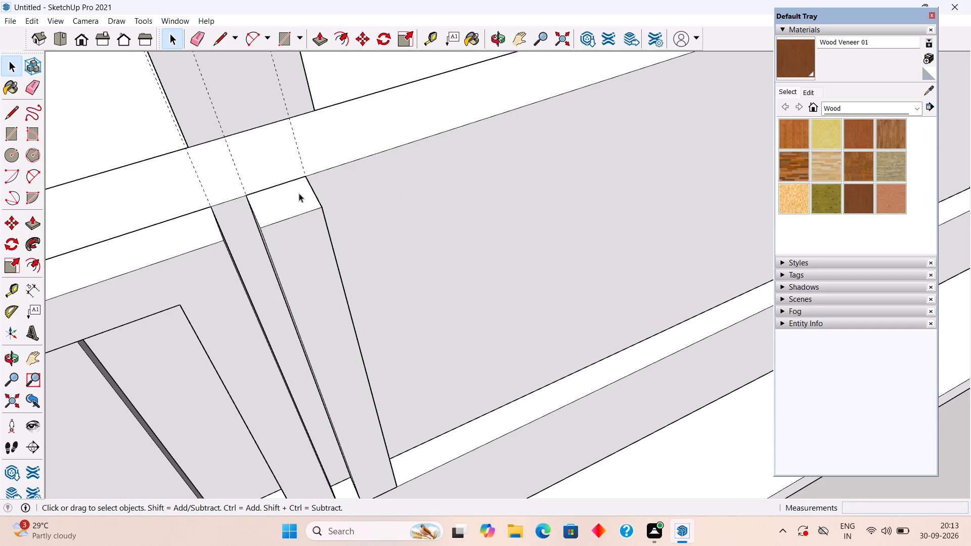
# Place two vertical guides on the parapet panel, one 2' and one 2" from the strip's edge facing away from the square frame.
pyautogui.press('t')
pyautogui.moveTo(332, 237); pyautogui.dragTo(200, 262, button='middle')
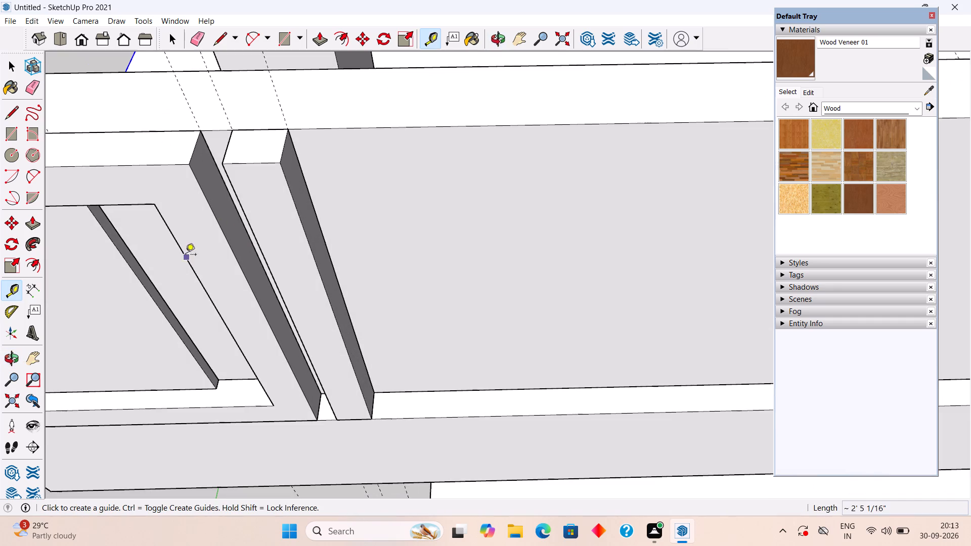
pyautogui.scroll(5, 261, 193)
pyautogui.click(319, 162)
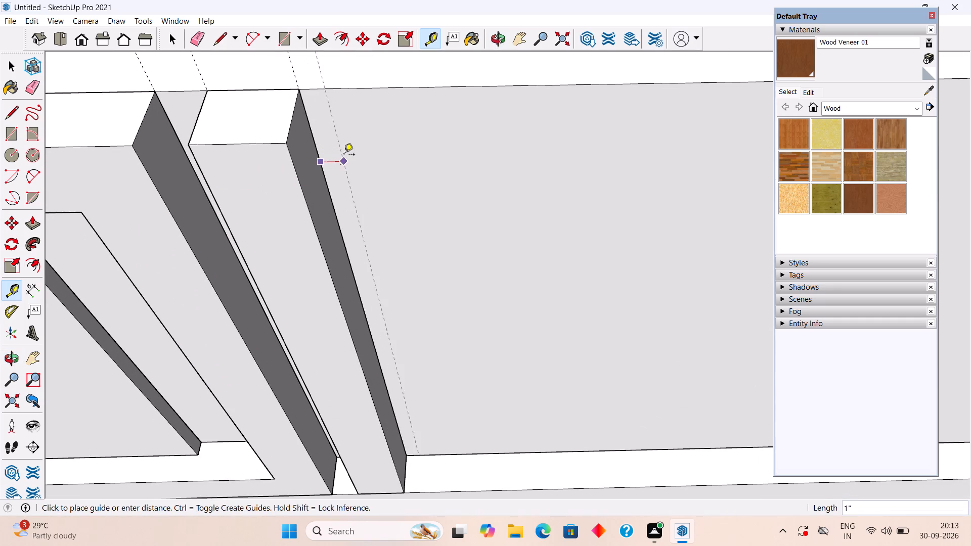
pyautogui.write("2'")
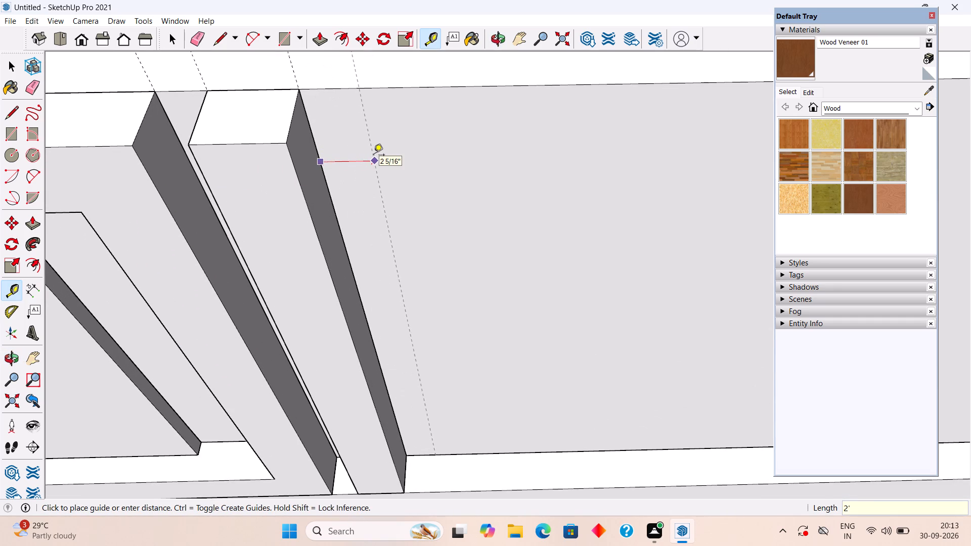
pyautogui.press('Return')
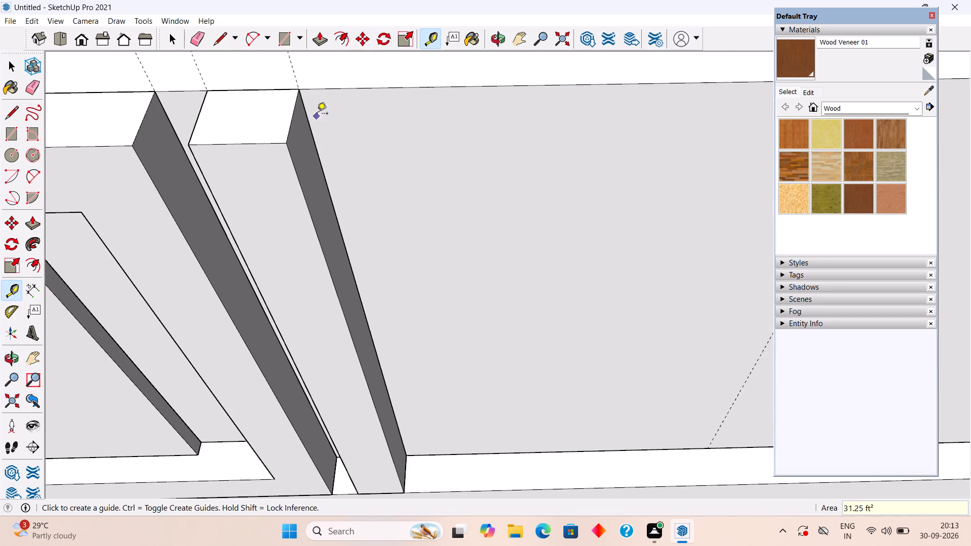
pyautogui.click(315, 128)
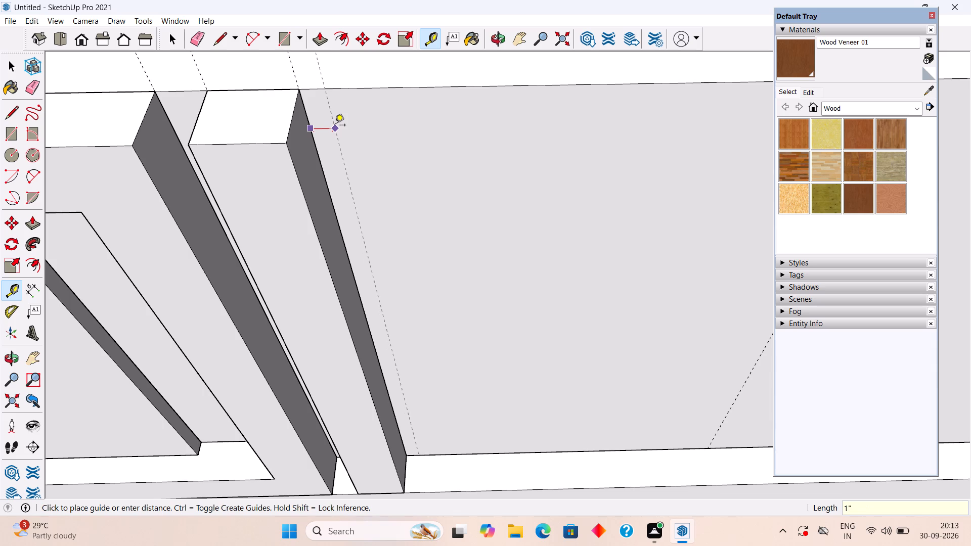
pyautogui.press('2')
pyautogui.hotkey('shift', '"')
pyautogui.press('Return')
pyautogui.press('space')
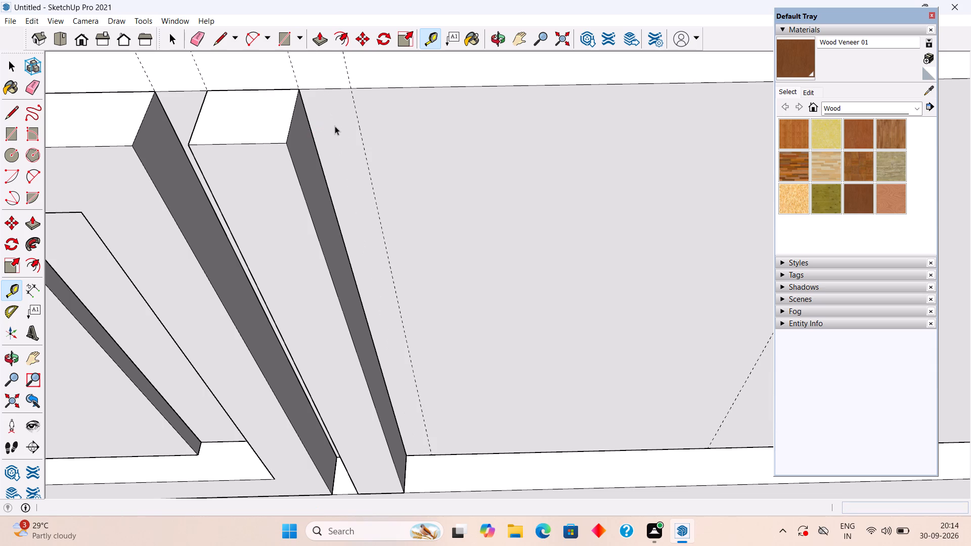
# Copy the grouped vertical strip along the parapet panel and align the copy's near edge with the 2" guide.
pyautogui.click(306, 144)
pyautogui.press('m')
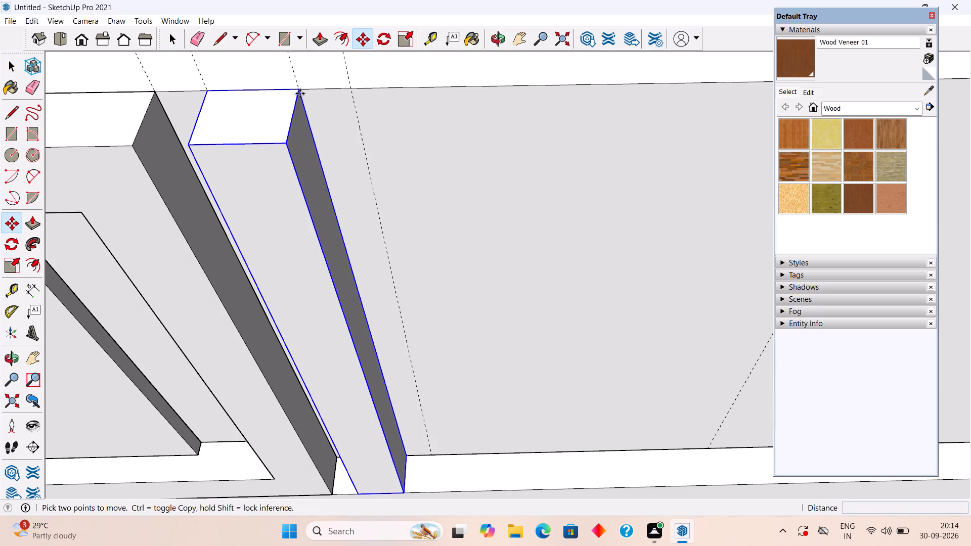
pyautogui.click(299, 89)
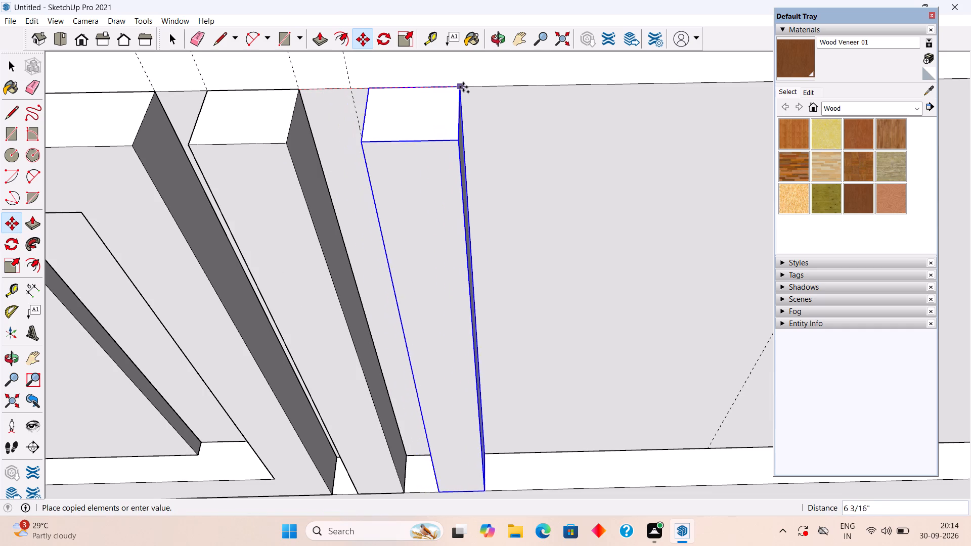
pyautogui.click(468, 87)
pyautogui.moveTo(421, 152); pyautogui.dragTo(532, 124, button='middle')
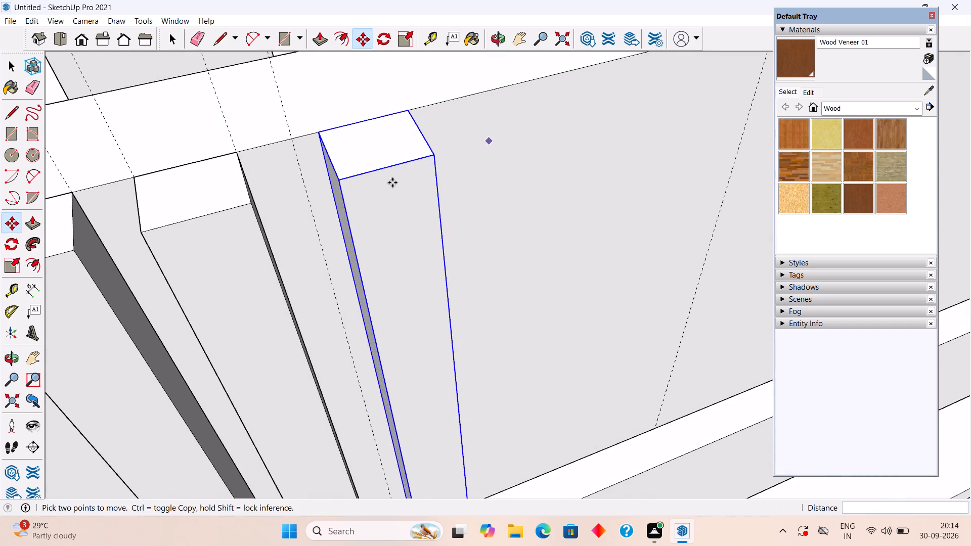
pyautogui.scroll(4, 295, 170)
pyautogui.click(332, 111)
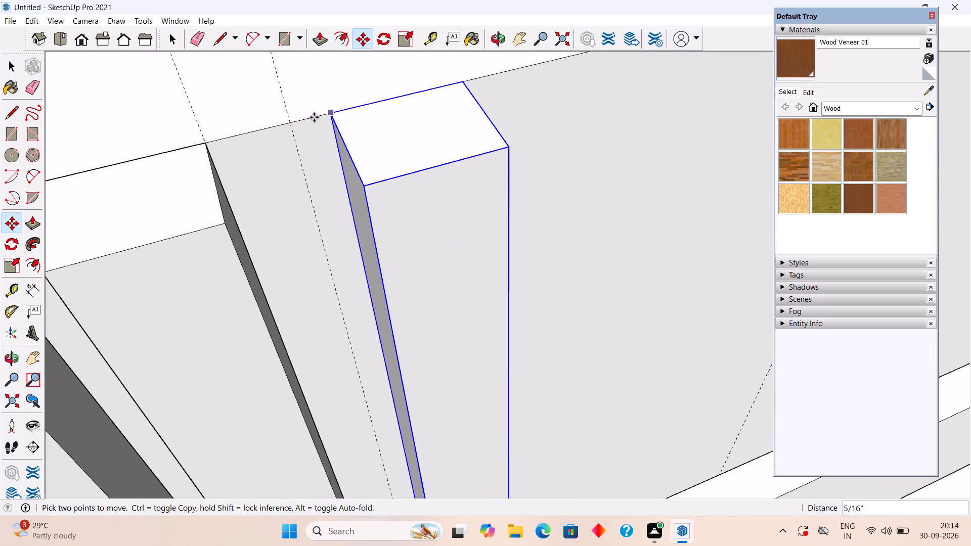
pyautogui.click(288, 122)
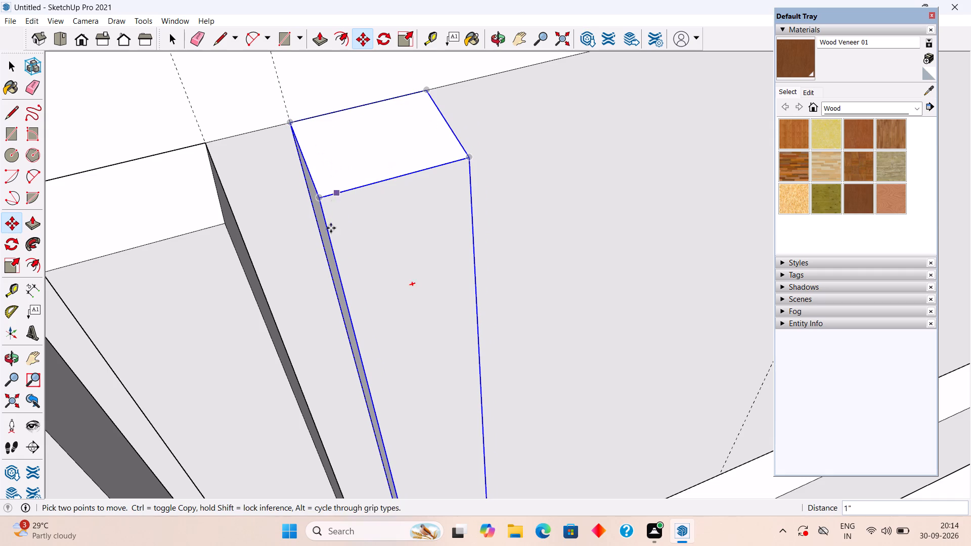
pyautogui.press('space')
# Place a vertical guide 2" from the copied strip's edge facing away from the square frame.
pyautogui.moveTo(340, 250); pyautogui.dragTo(203, 263, button='middle')
pyautogui.scroll(-4, 200, 263)
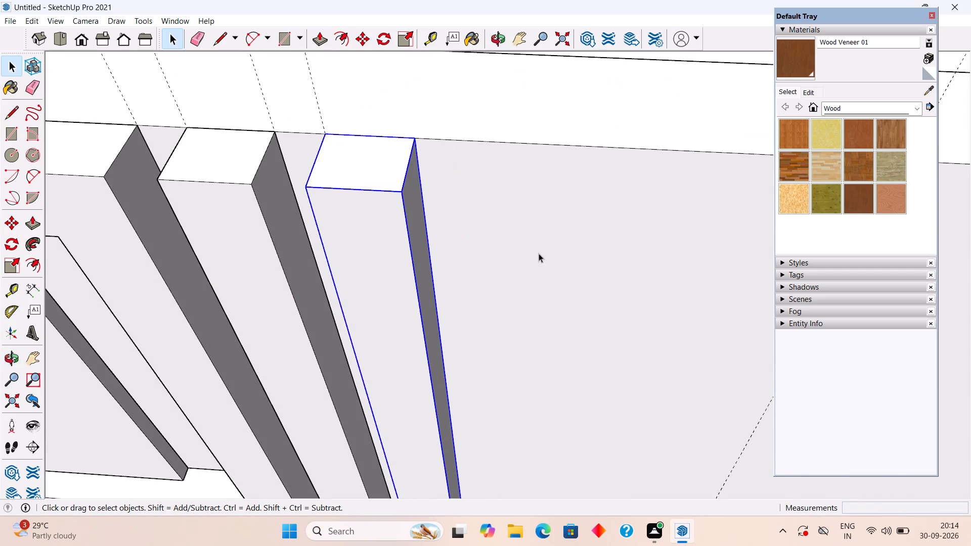
pyautogui.press('t')
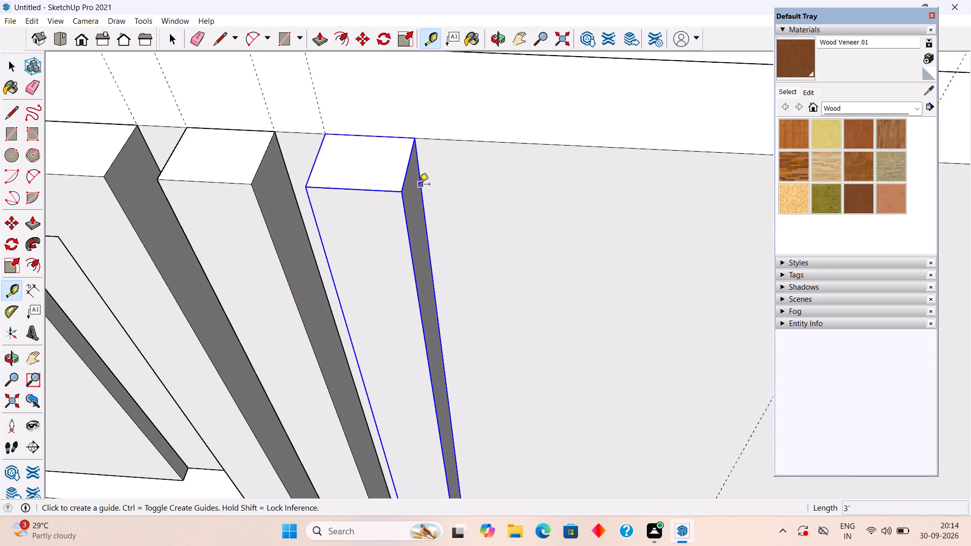
pyautogui.click(419, 185)
pyautogui.write('2"')
pyautogui.press('Return')
pyautogui.press('space')
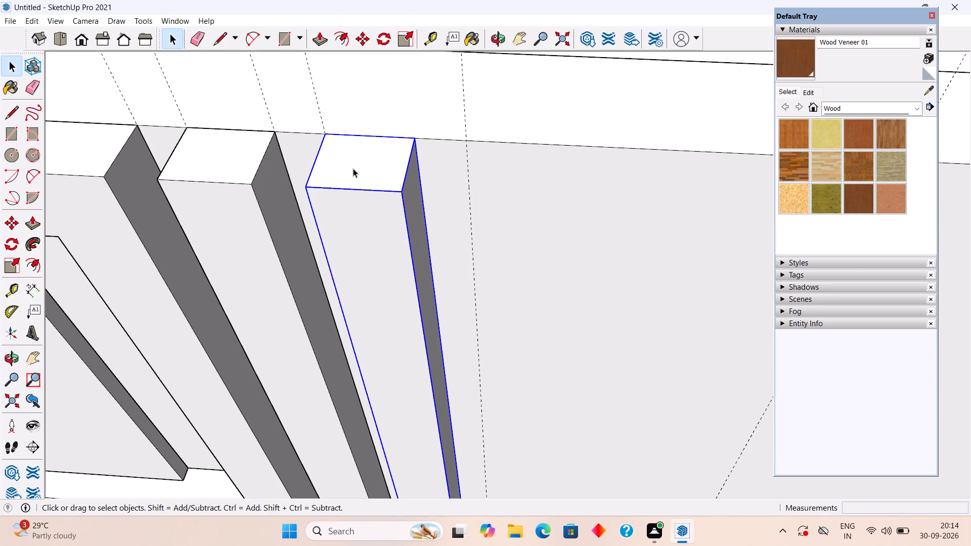
# Copy the second vertical strip along the parapet panel so the third strip's near edge sits on the new guide.
pyautogui.press('m')
pyautogui.click(325, 133)
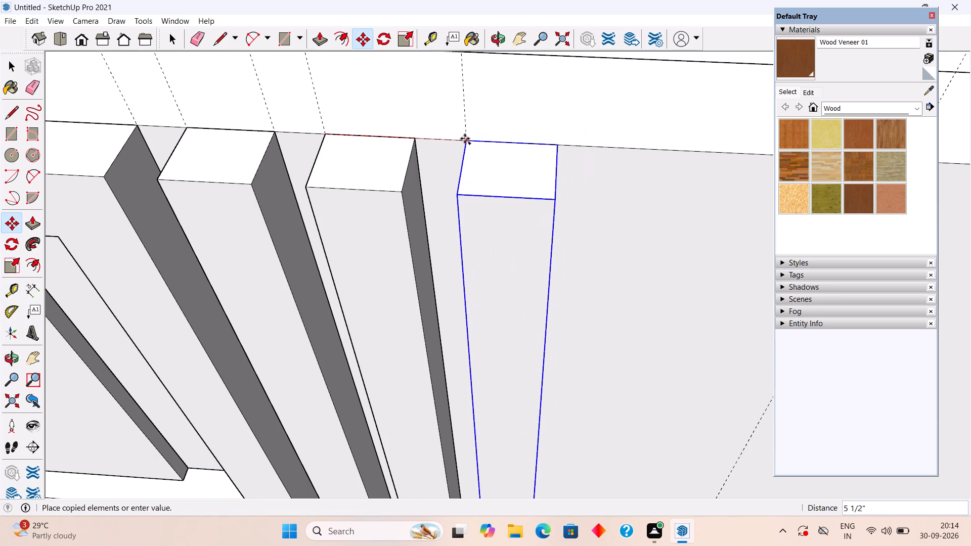
pyautogui.click(465, 139)
pyautogui.press('space')
pyautogui.scroll(-13, 460, 157)
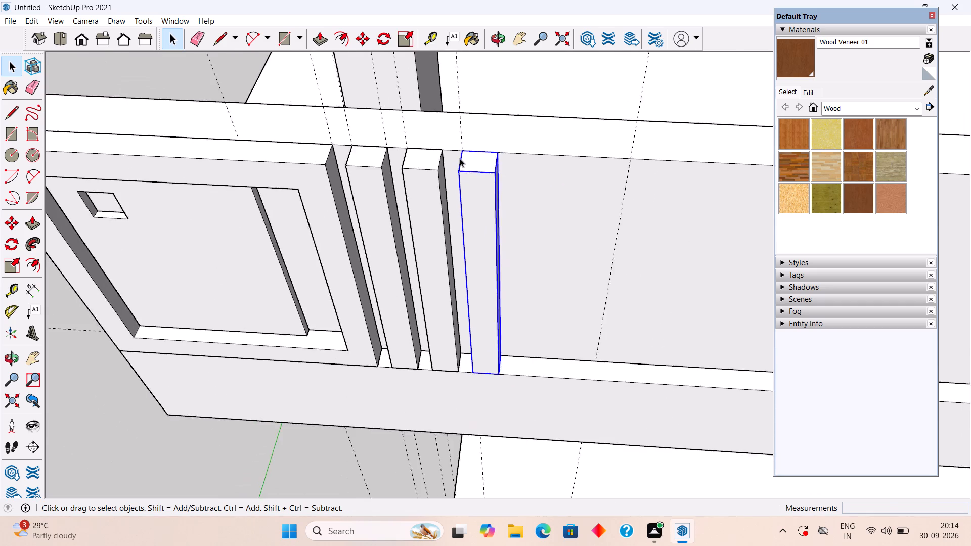
pyautogui.scroll(-6, 460, 158)
pyautogui.press('space')
pyautogui.click(184, 131)
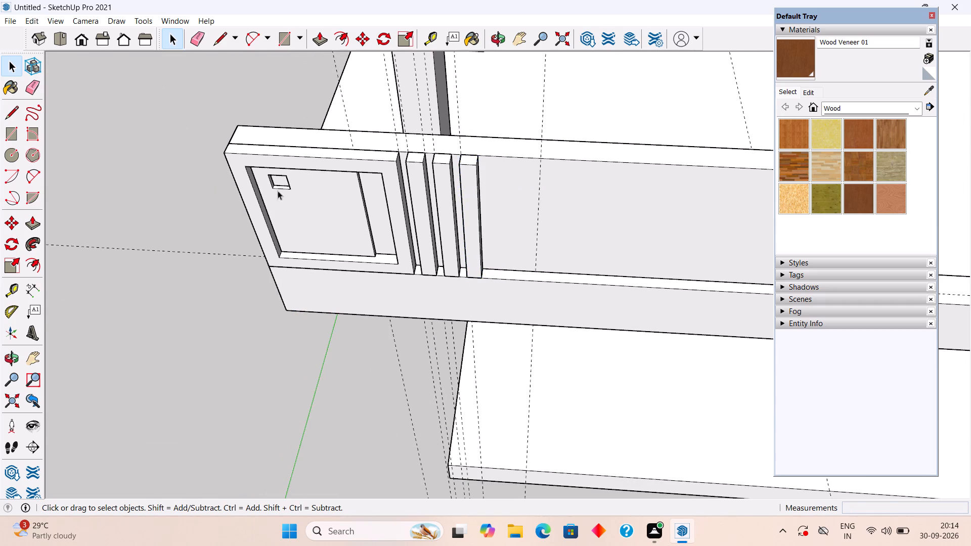
# Examine the parapet panel's frame and strips and the fascia band below them from several angles.
pyautogui.moveTo(315, 272); pyautogui.dragTo(340, 198, button='middle')
pyautogui.scroll(-3, 335, 198)
pyautogui.moveTo(362, 218); pyautogui.dragTo(394, 128, button='middle')
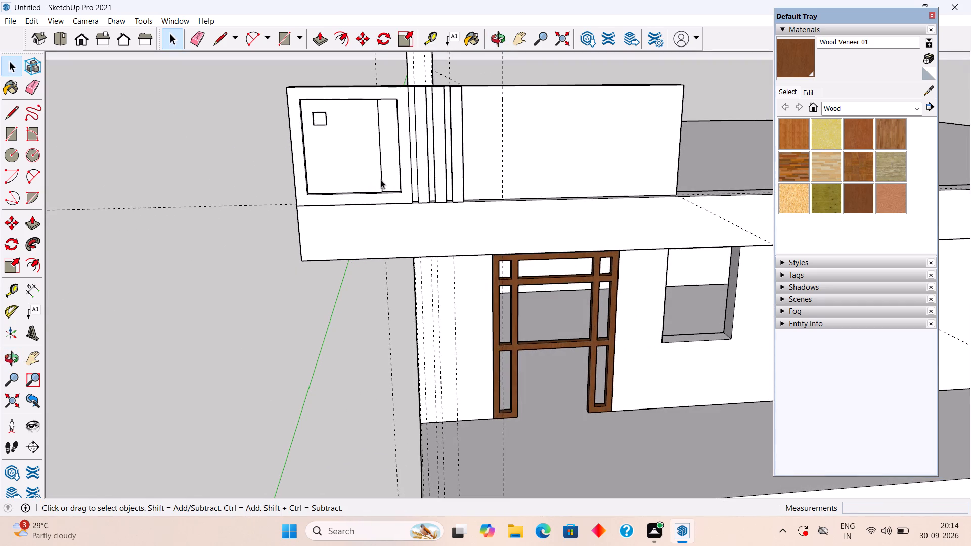
pyautogui.scroll(2, 373, 196)
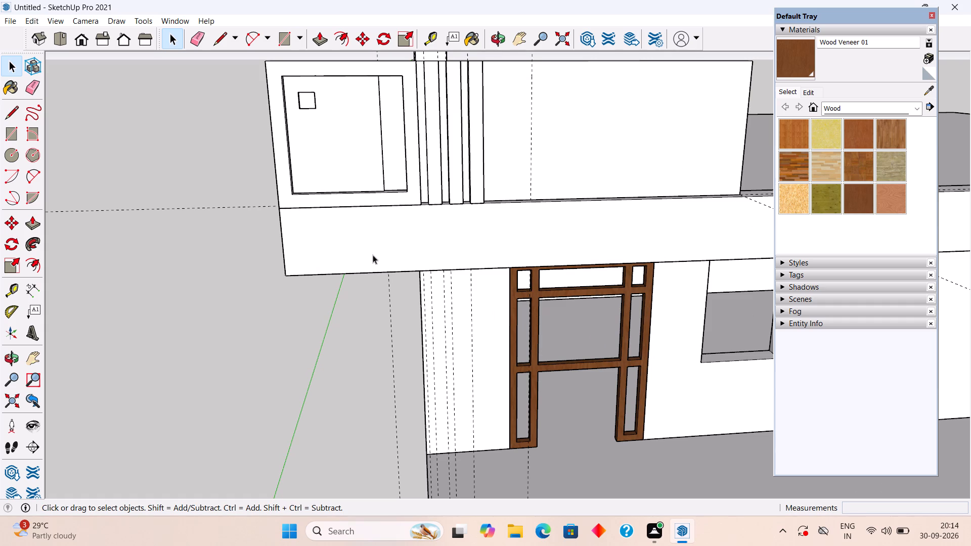
pyautogui.moveTo(370, 239); pyautogui.dragTo(370, 241, button='middle')
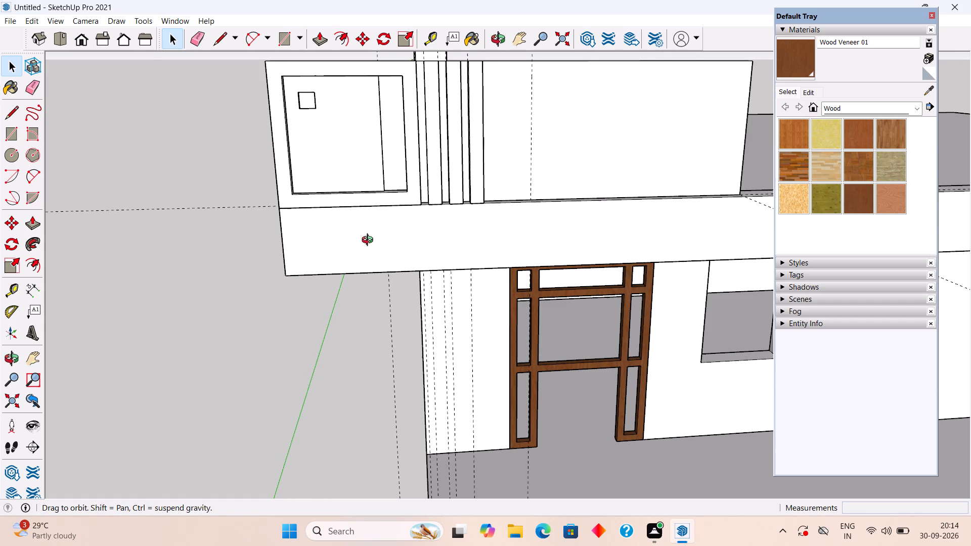
pyautogui.moveTo(370, 241); pyautogui.dragTo(370, 282, button='middle')
pyautogui.moveTo(378, 220); pyautogui.dragTo(329, 260, button='middle')
pyautogui.scroll(-1, 386, 267)
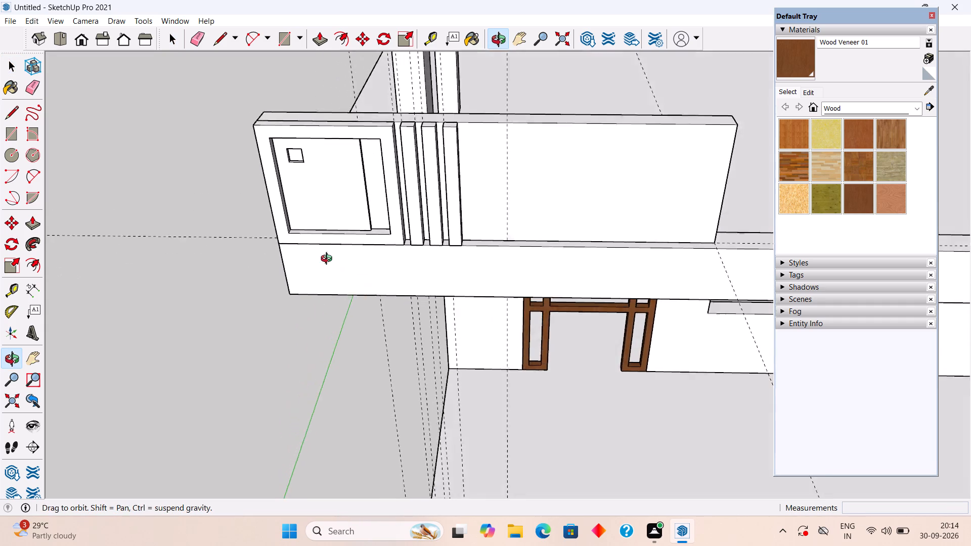
pyautogui.moveTo(329, 260); pyautogui.dragTo(301, 226, button='middle')
pyautogui.scroll(3, 372, 275)
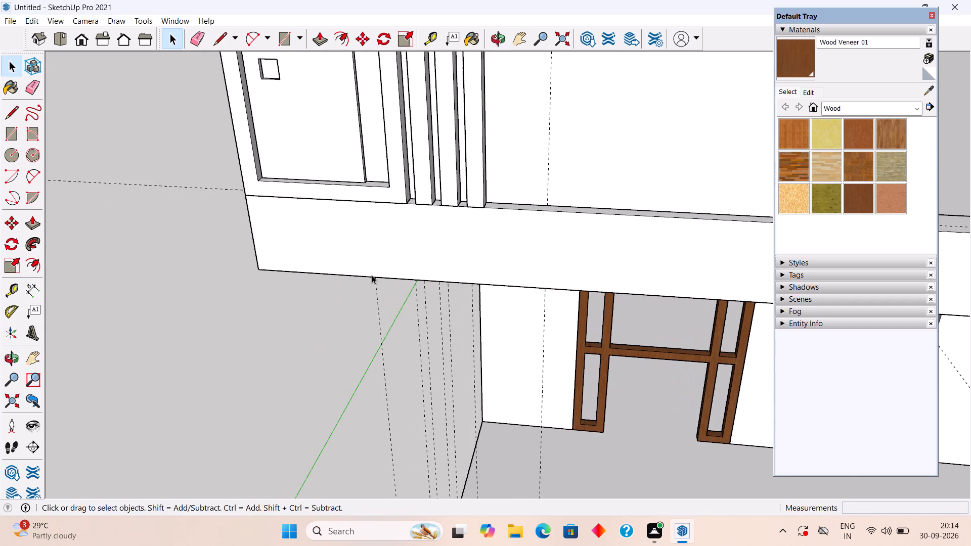
# Place a horizontal guide 1" above the lower edge of the fascia band below the parapet panel.
pyautogui.press('r')
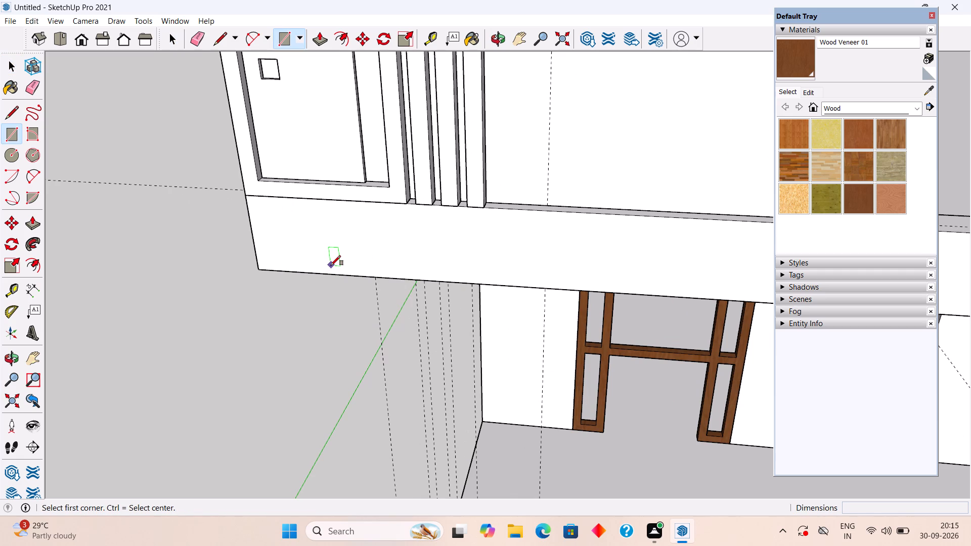
pyautogui.press('space')
pyautogui.write('t')
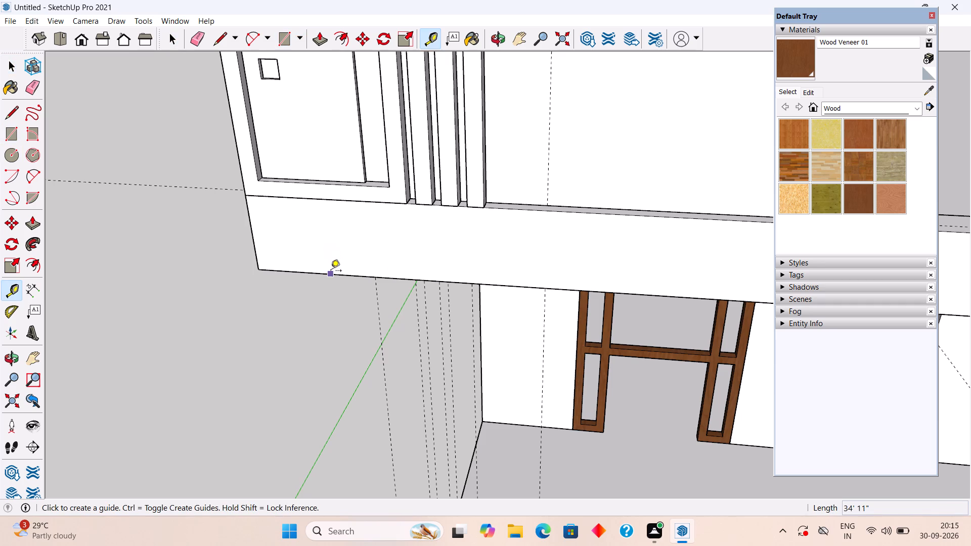
pyautogui.click(331, 272)
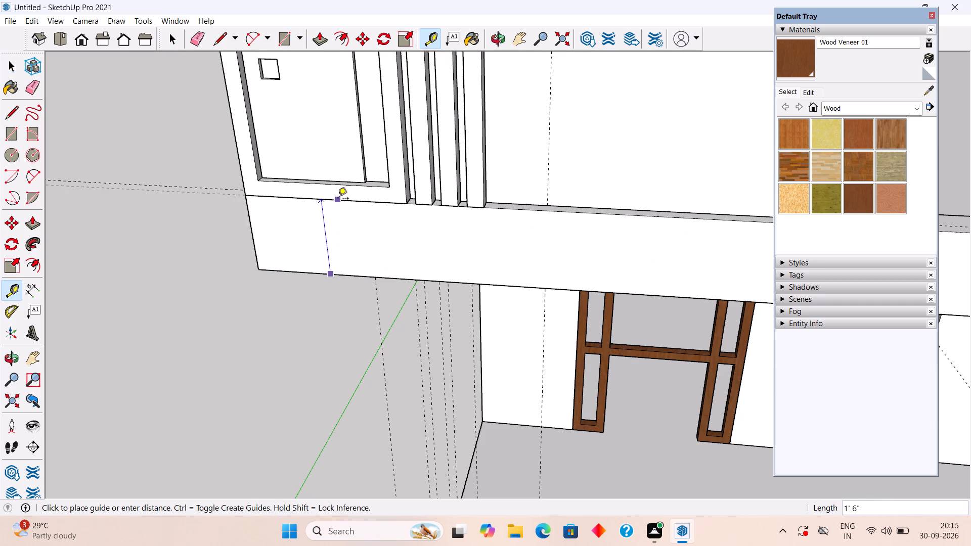
pyautogui.write('1"')
pyautogui.press('Return')
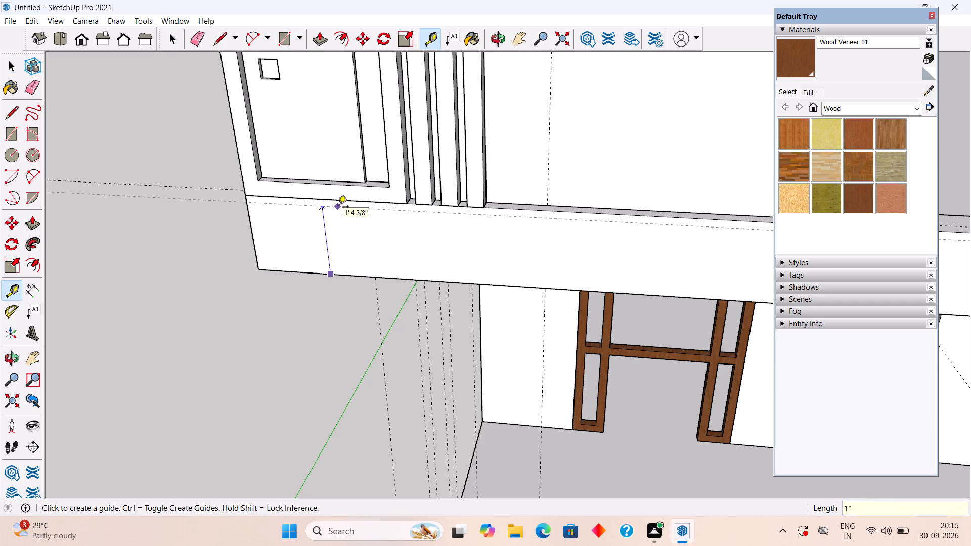
pyautogui.press('space')
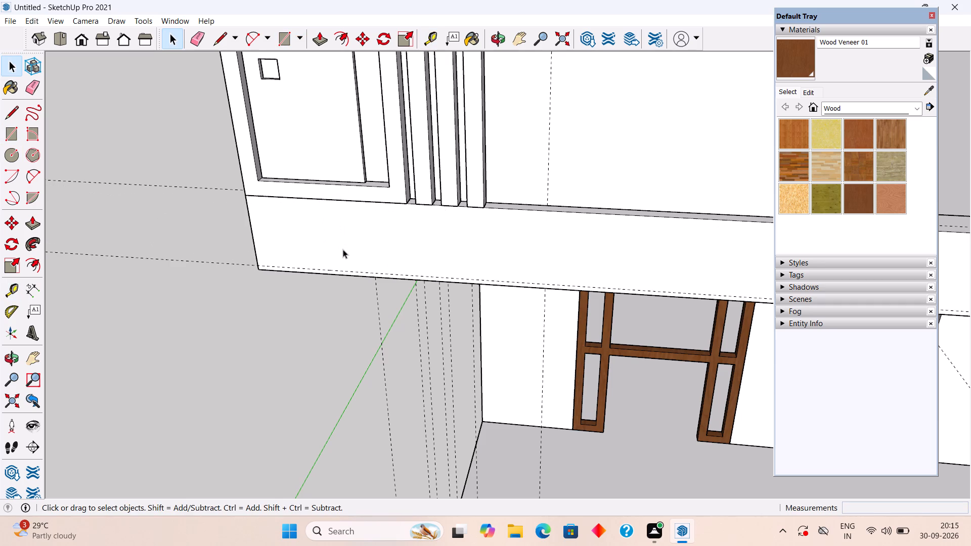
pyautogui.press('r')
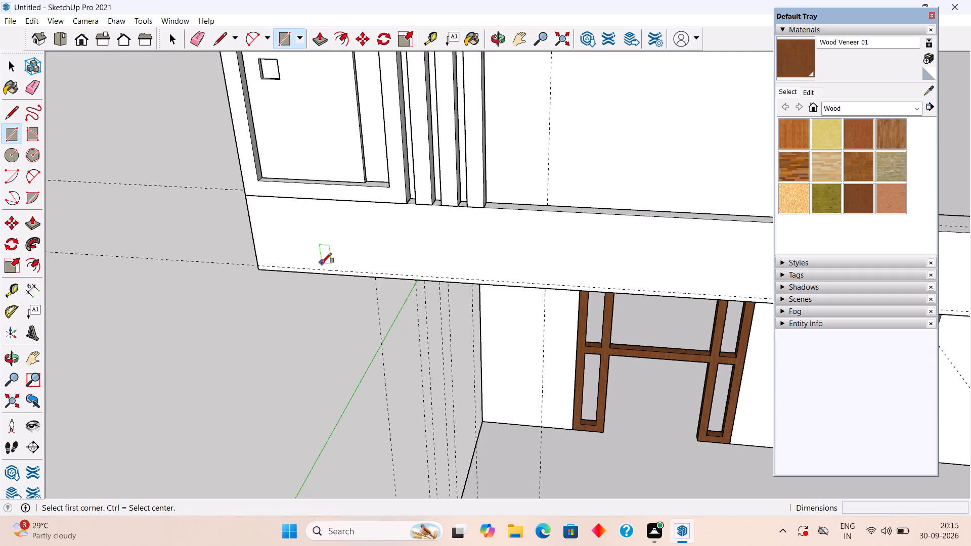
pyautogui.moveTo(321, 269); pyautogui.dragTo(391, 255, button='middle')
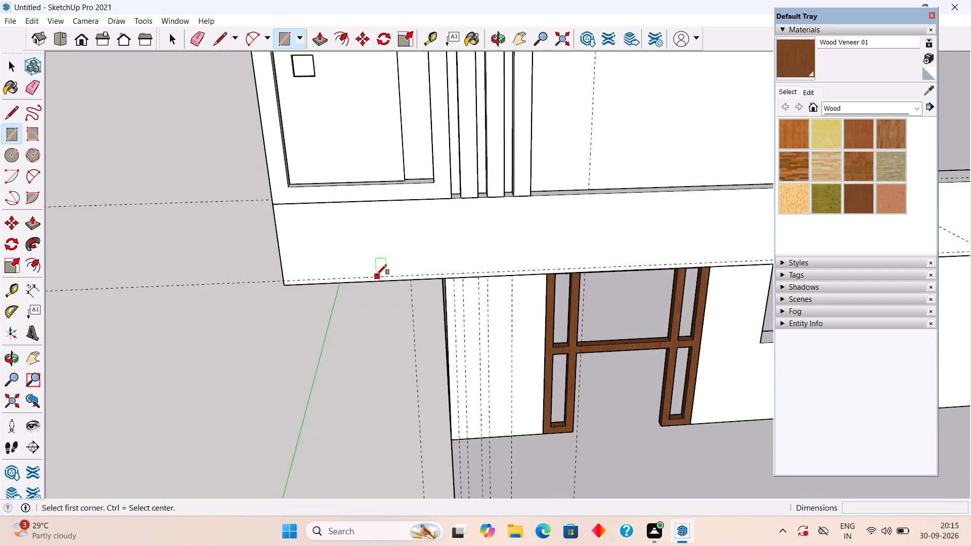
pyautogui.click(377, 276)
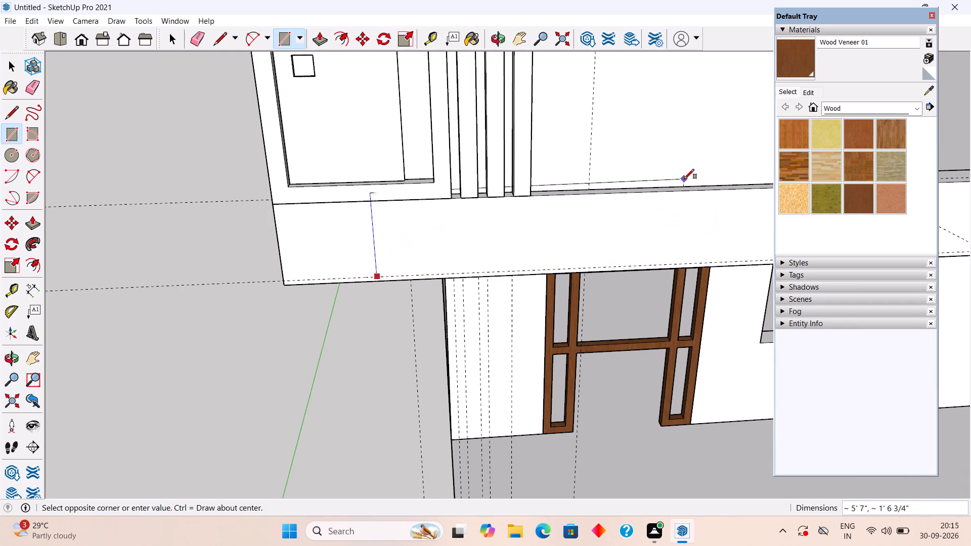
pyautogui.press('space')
# Place a horizontal guide 2.5' above the guide near the fascia band's lower edge.
pyautogui.moveTo(471, 247); pyautogui.dragTo(781, 208, button='middle')
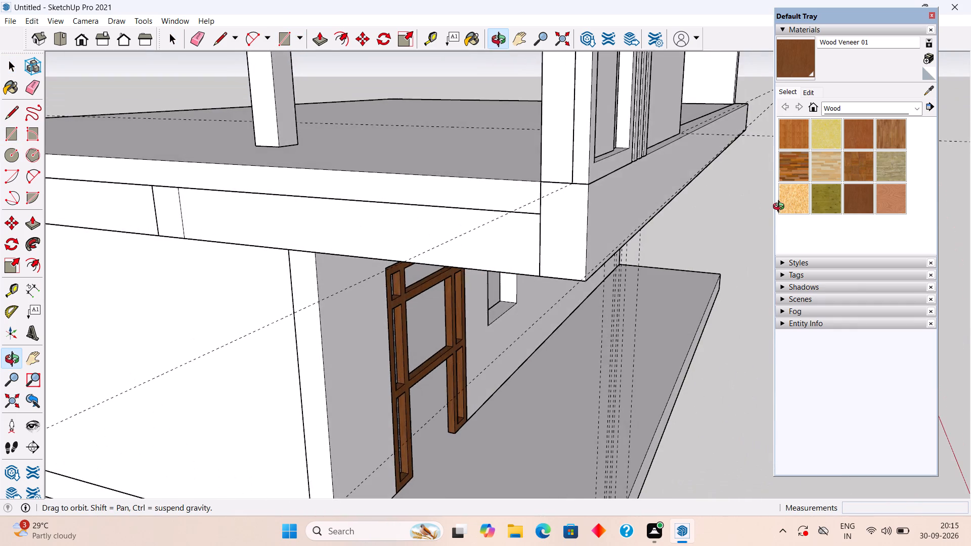
pyautogui.moveTo(781, 208); pyautogui.dragTo(570, 280, button='middle')
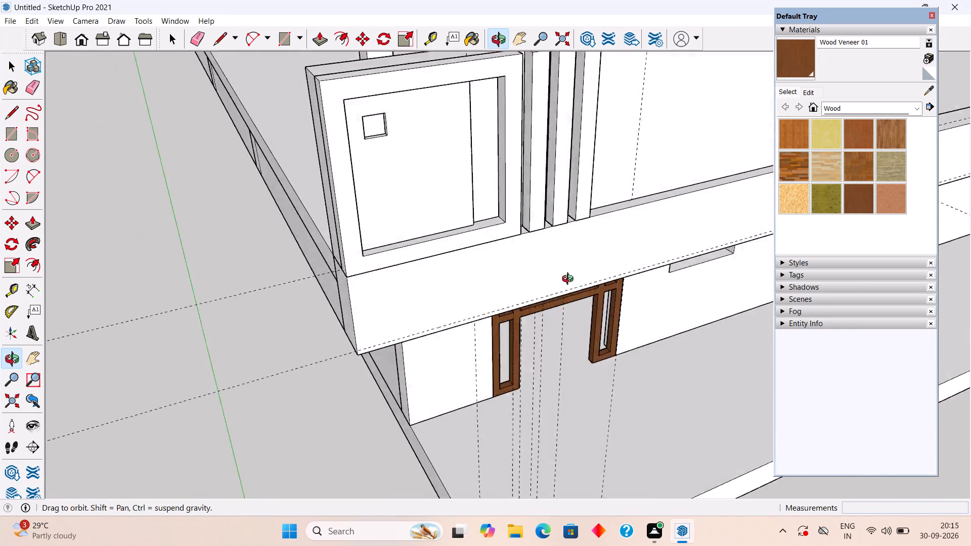
pyautogui.moveTo(570, 280); pyautogui.dragTo(487, 253, button='middle')
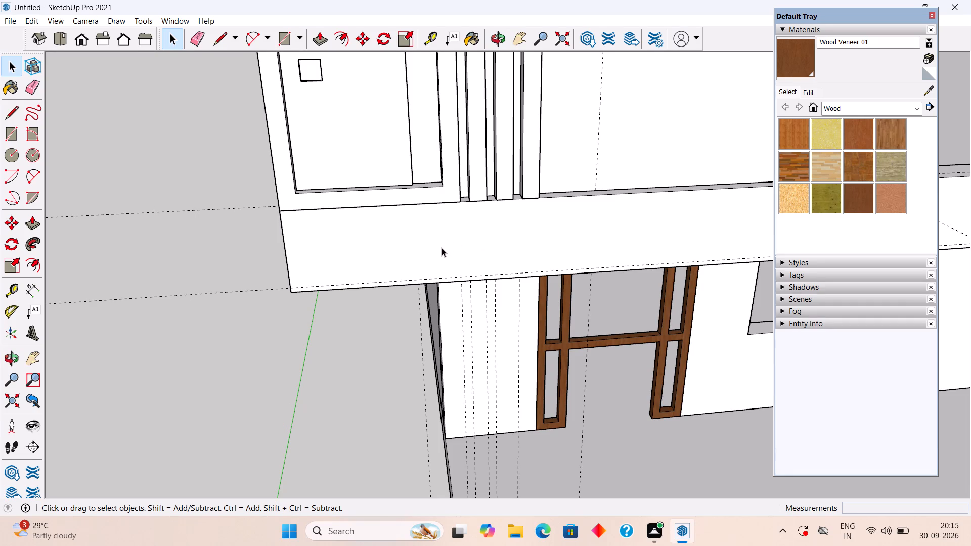
pyautogui.press('t')
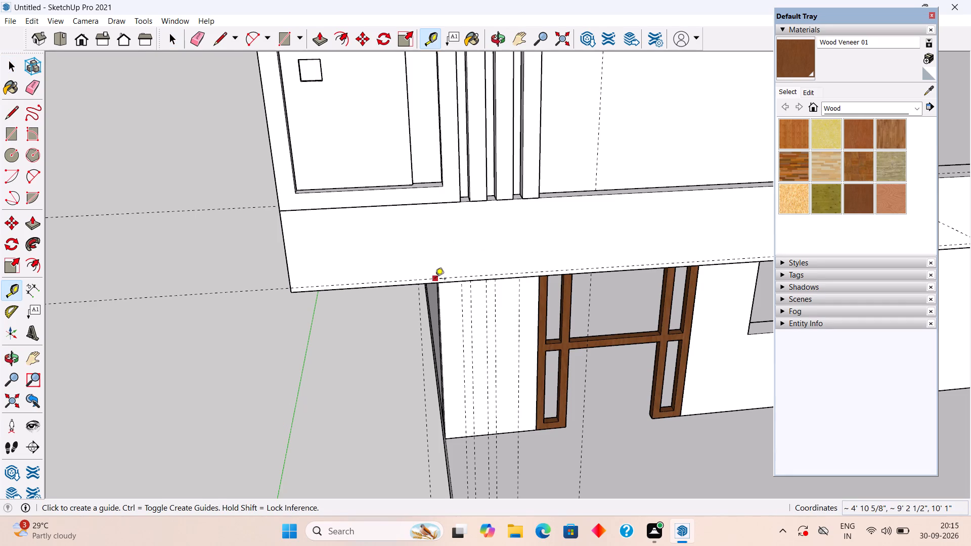
pyautogui.click(435, 280)
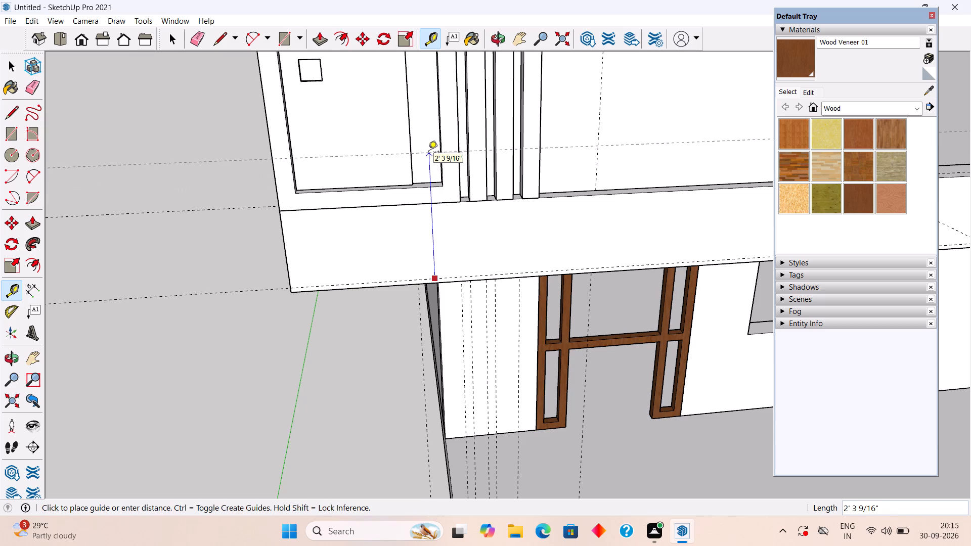
pyautogui.write("2.5'")
pyautogui.press('Return')
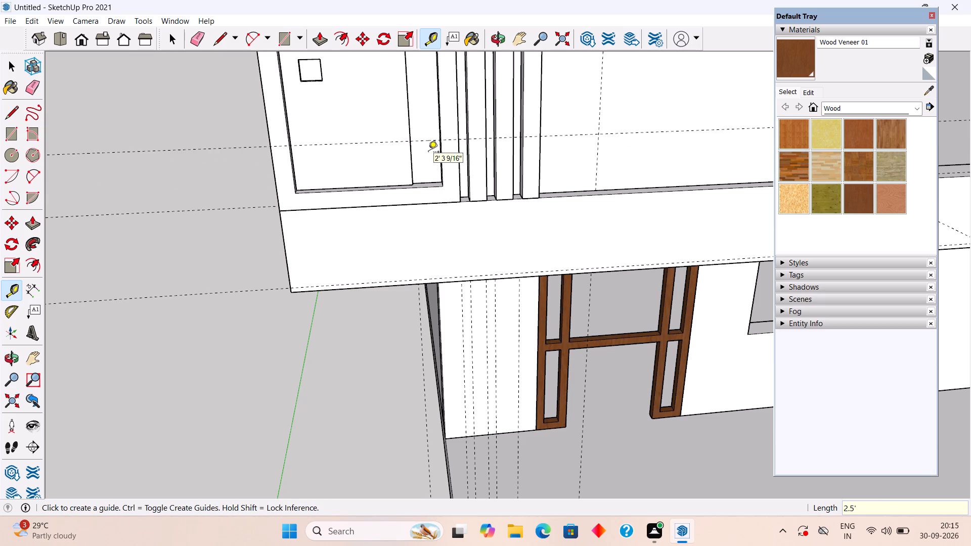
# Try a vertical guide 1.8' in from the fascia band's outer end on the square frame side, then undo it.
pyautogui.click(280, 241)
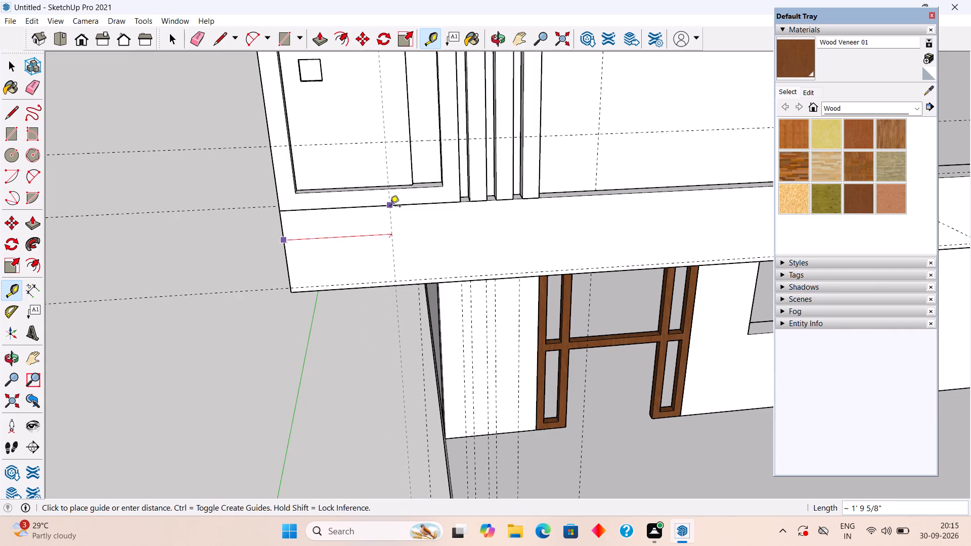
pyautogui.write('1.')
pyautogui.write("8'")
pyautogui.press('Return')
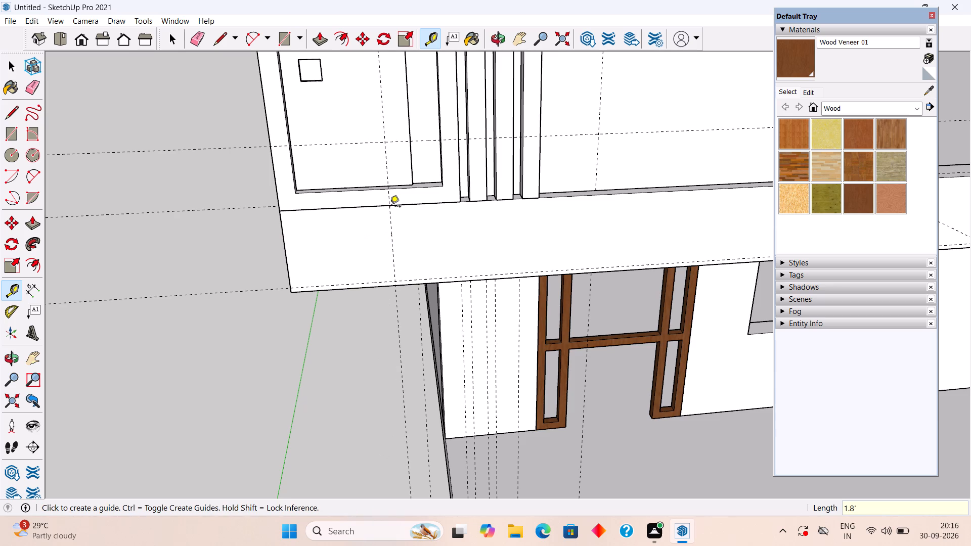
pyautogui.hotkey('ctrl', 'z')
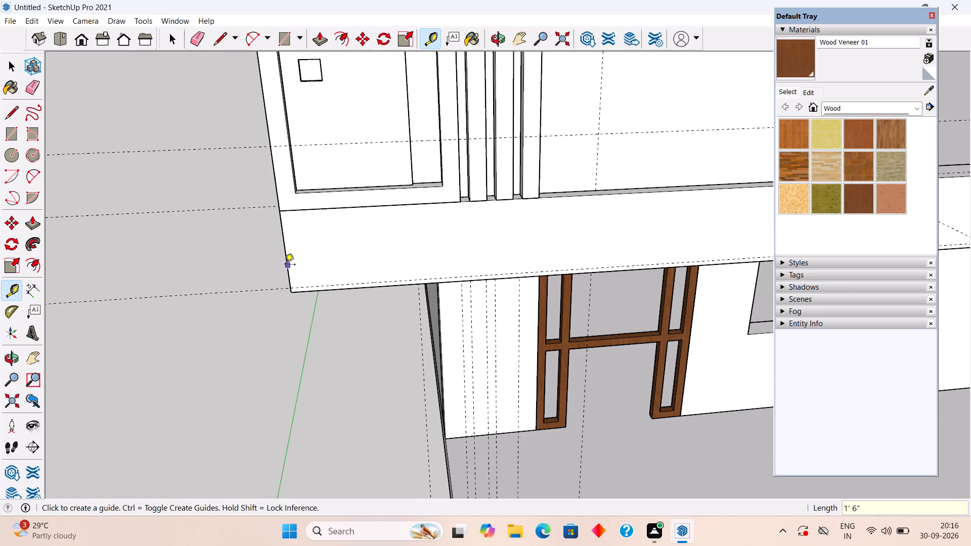
# Place a vertical guide about 1' 3" in from the fascia band's outer end on the square frame side.
pyautogui.click(284, 265)
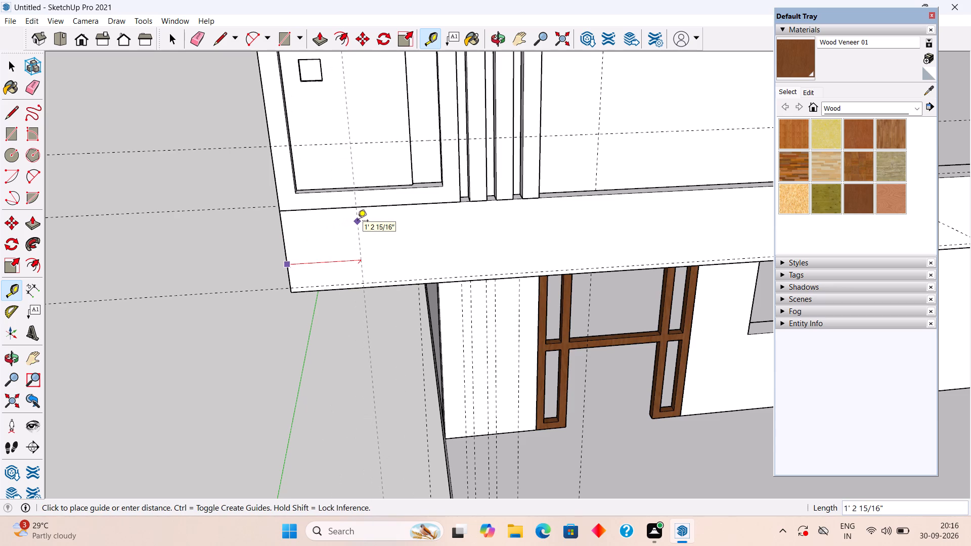
pyautogui.click(358, 221)
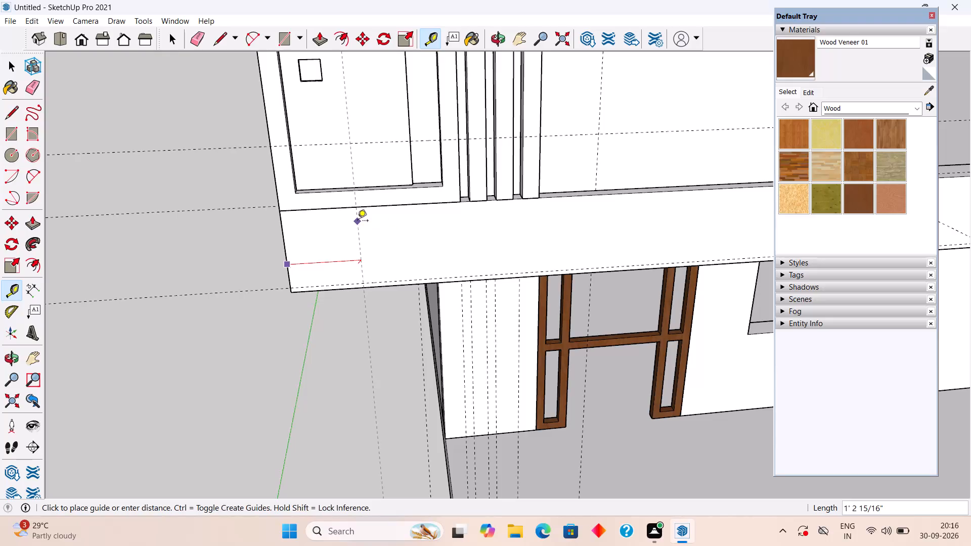
# Place a vertical guide on the fascia band about 3' 4" in from the previous vertical guide.
pyautogui.press('space')
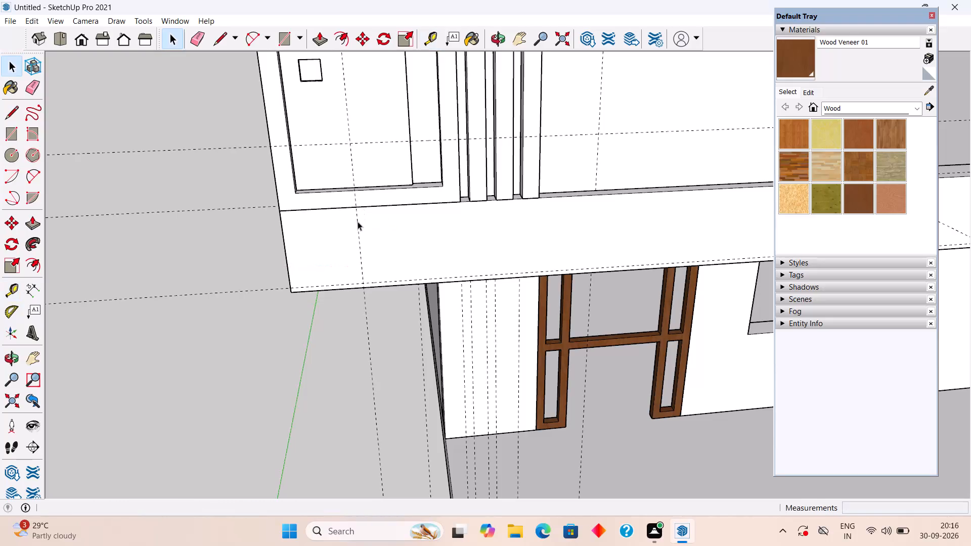
pyautogui.press('t')
pyautogui.click(358, 222)
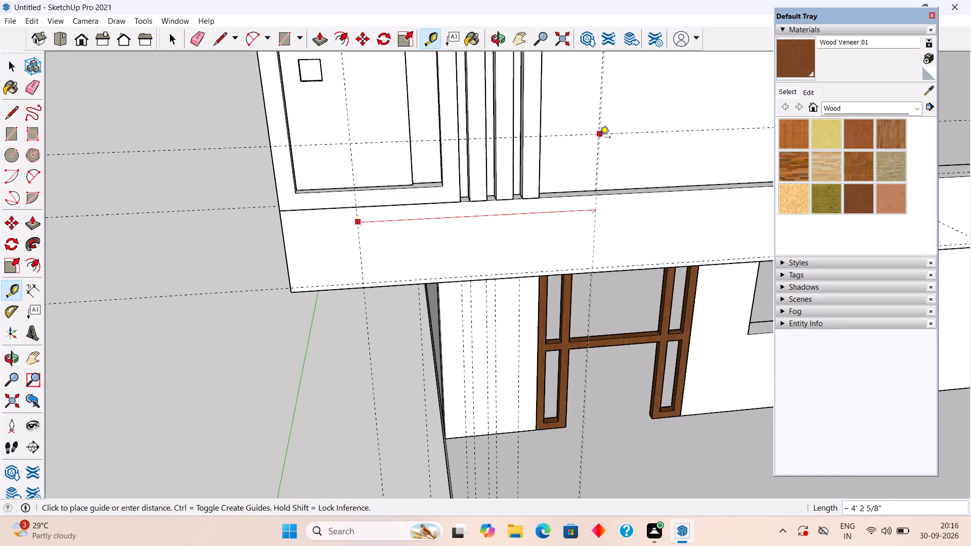
pyautogui.scroll(6, 598, 136)
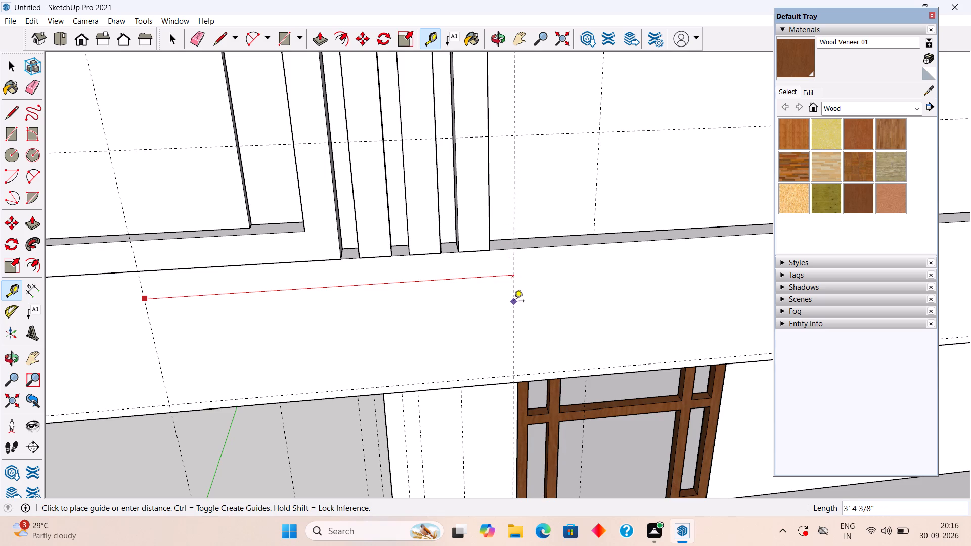
pyautogui.moveTo(506, 303); pyautogui.dragTo(444, 325, button='middle')
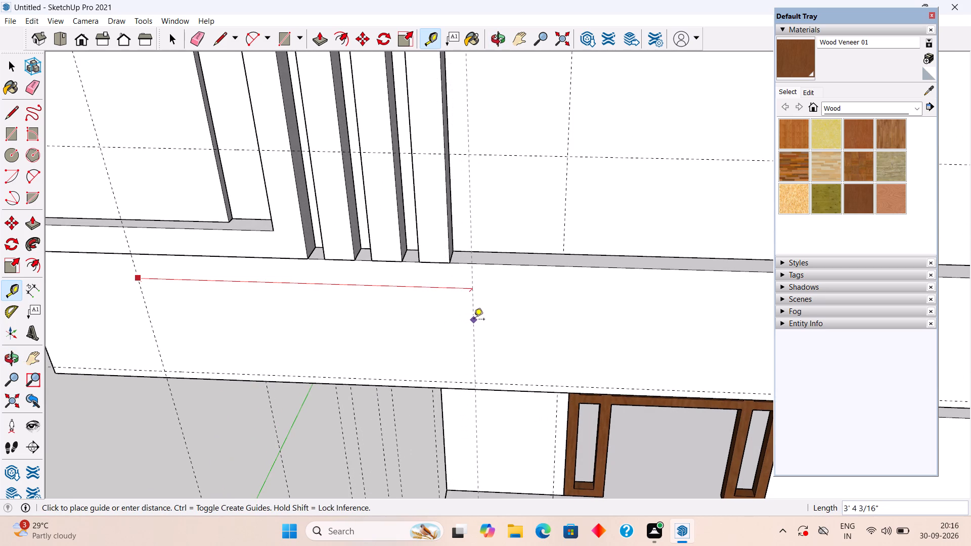
pyautogui.click(474, 320)
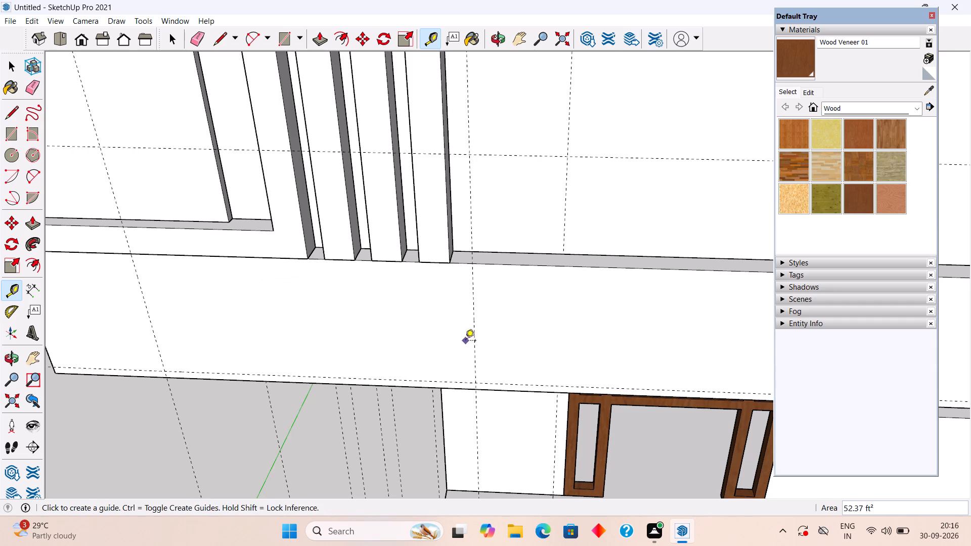
# Draw a rectangle about 3' 4" by 2' between the two vertical guides, reaching down to the guide near the fascia band's lower edge.
pyautogui.moveTo(465, 341); pyautogui.dragTo(561, 310, button='middle')
pyautogui.scroll(-1, 465, 341)
pyautogui.scroll(-3, 561, 310)
pyautogui.press('space')
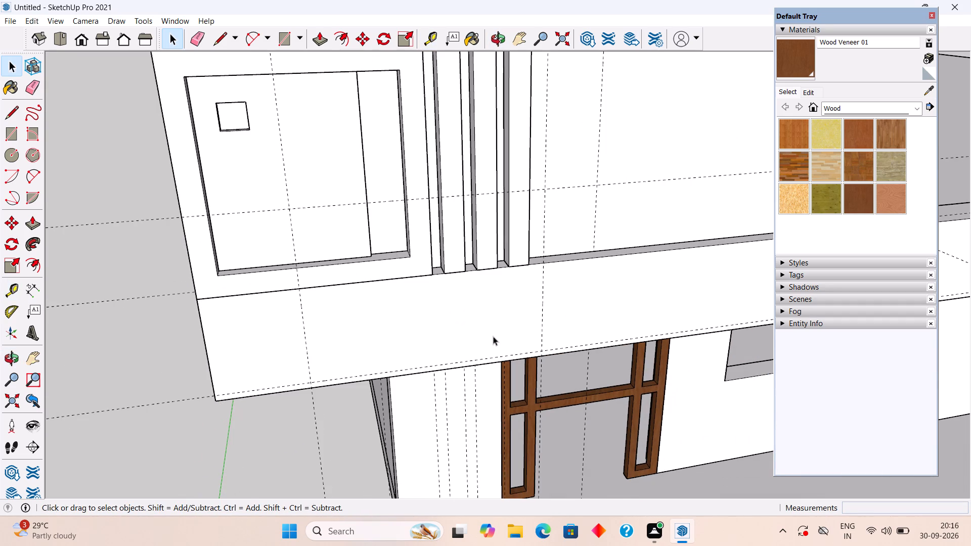
pyautogui.press('r')
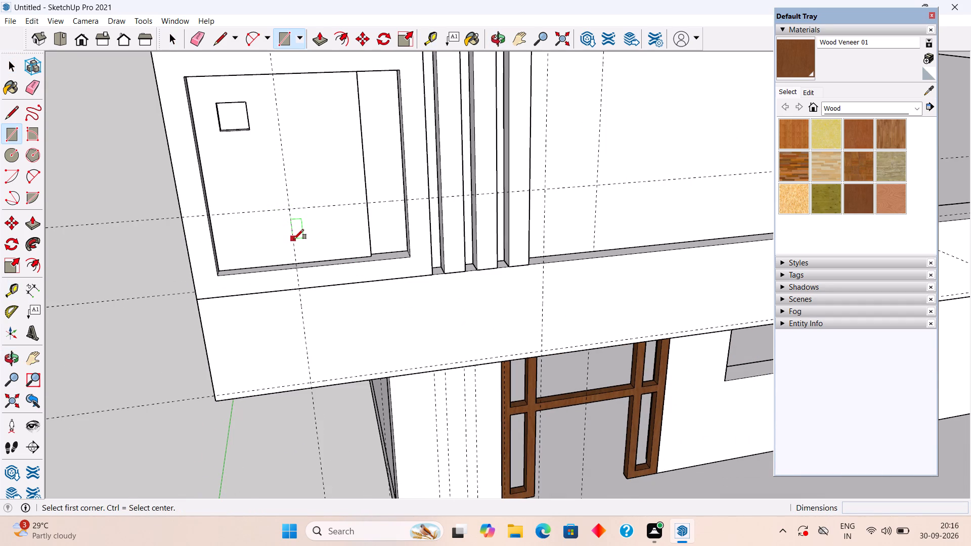
pyautogui.click(294, 246)
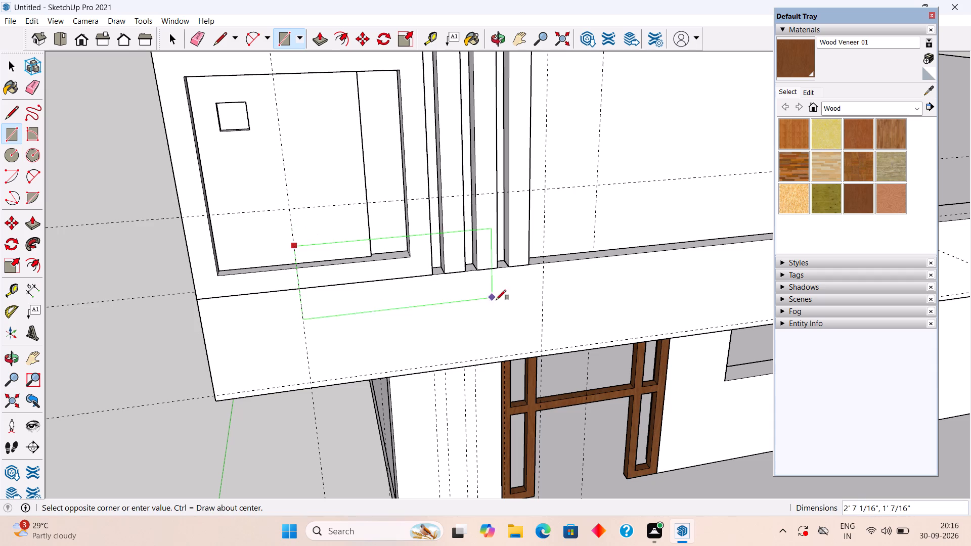
pyautogui.click(541, 349)
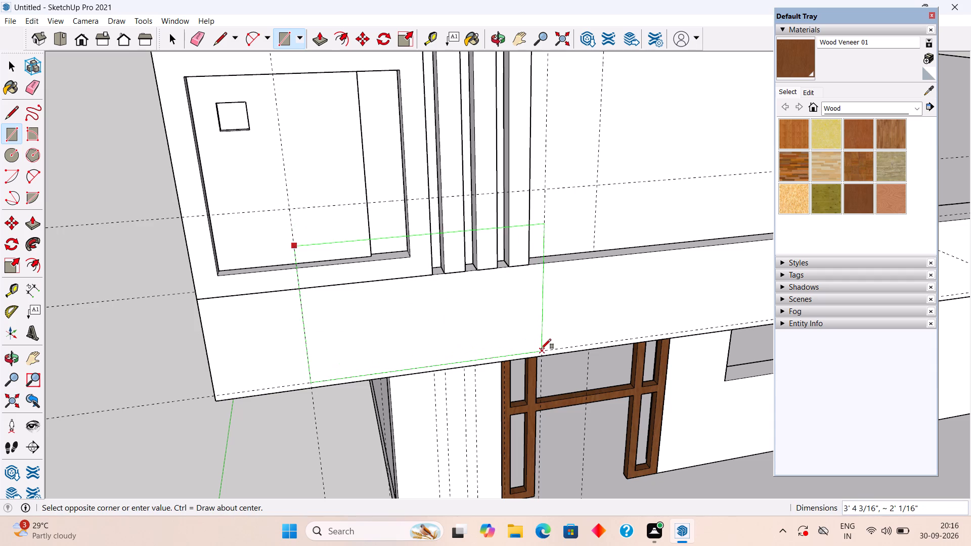
pyautogui.press('space')
# Push/pull the new rectangle out 1" from the fascia band to form a plate.
pyautogui.press('p')
pyautogui.click(474, 332)
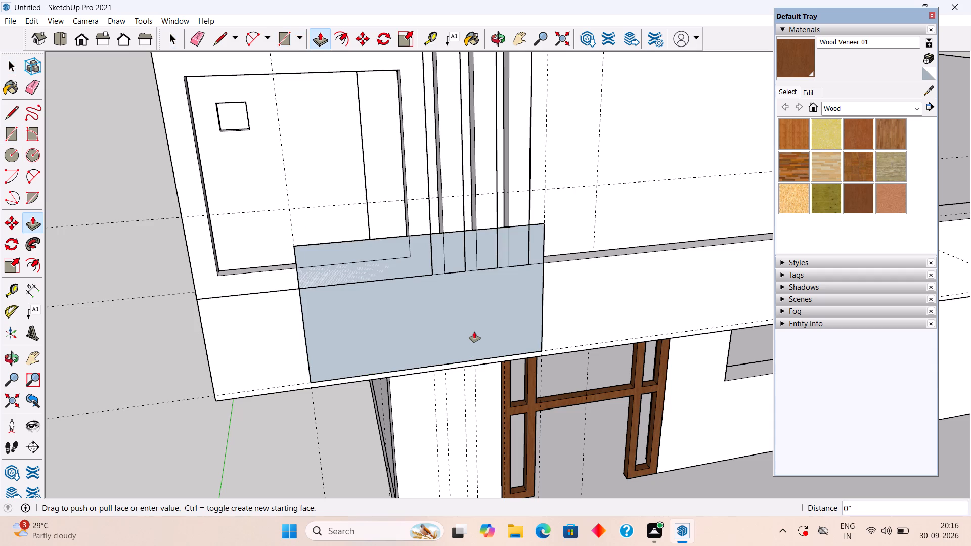
pyautogui.write('1"')
pyautogui.press('Return')
pyautogui.press('space')
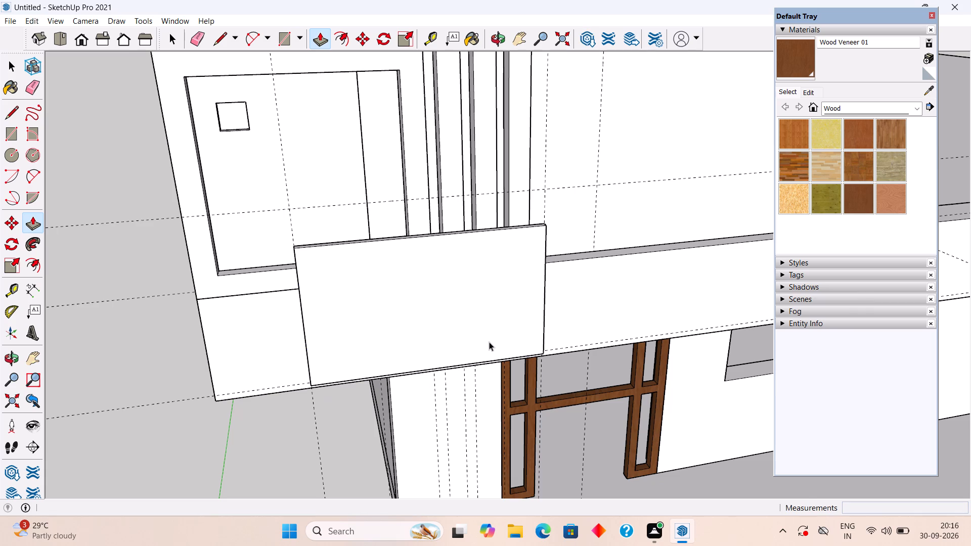
# Make the whole 1" plate a group and clear the selection.
pyautogui.tripleClick(489, 342)
pyautogui.rightClick(489, 342)
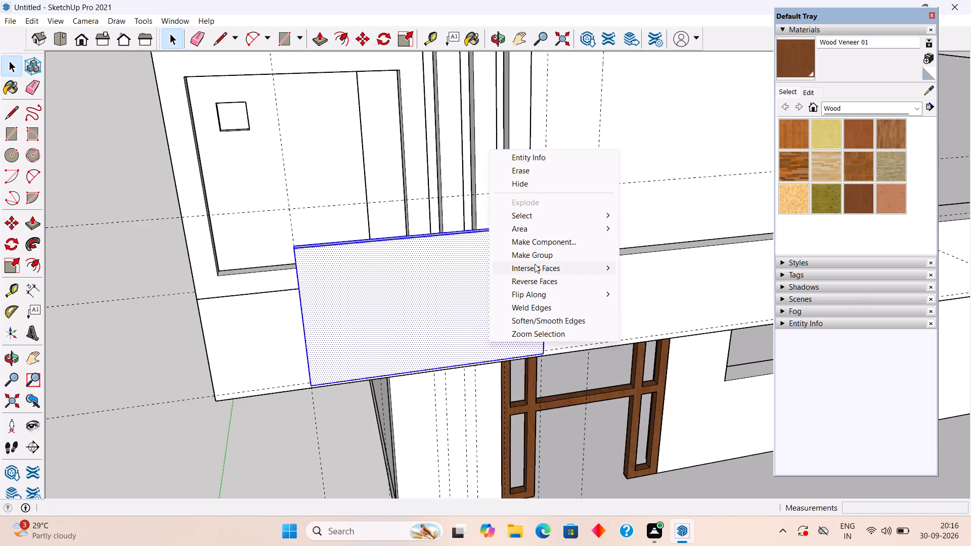
pyautogui.click(535, 257)
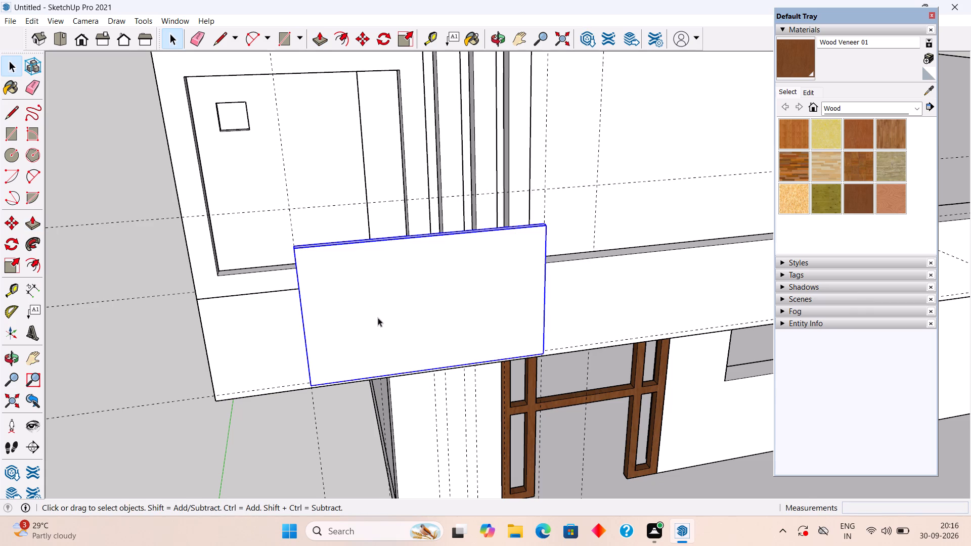
pyautogui.moveTo(377, 317); pyautogui.dragTo(345, 318, button='middle')
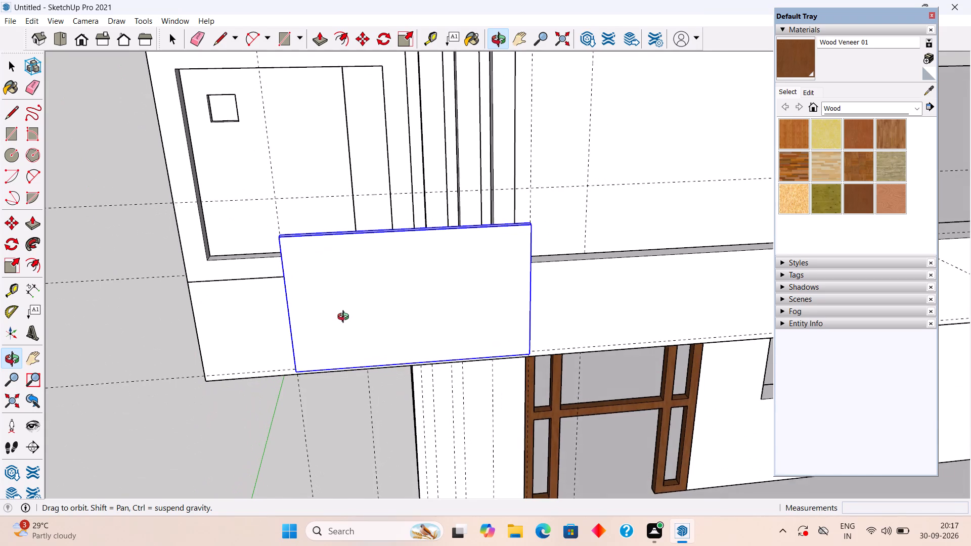
pyautogui.moveTo(345, 318); pyautogui.dragTo(344, 314, button='middle')
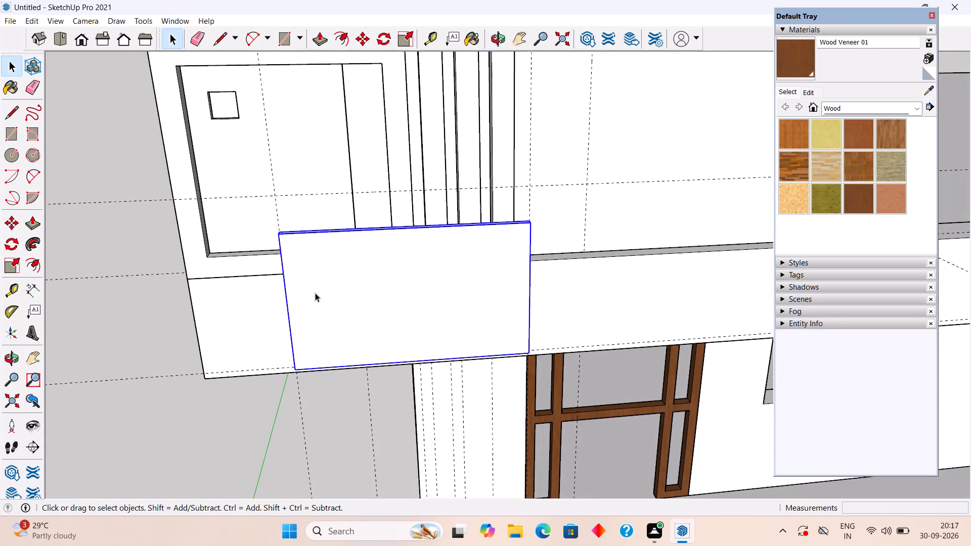
pyautogui.scroll(-6, 315, 293)
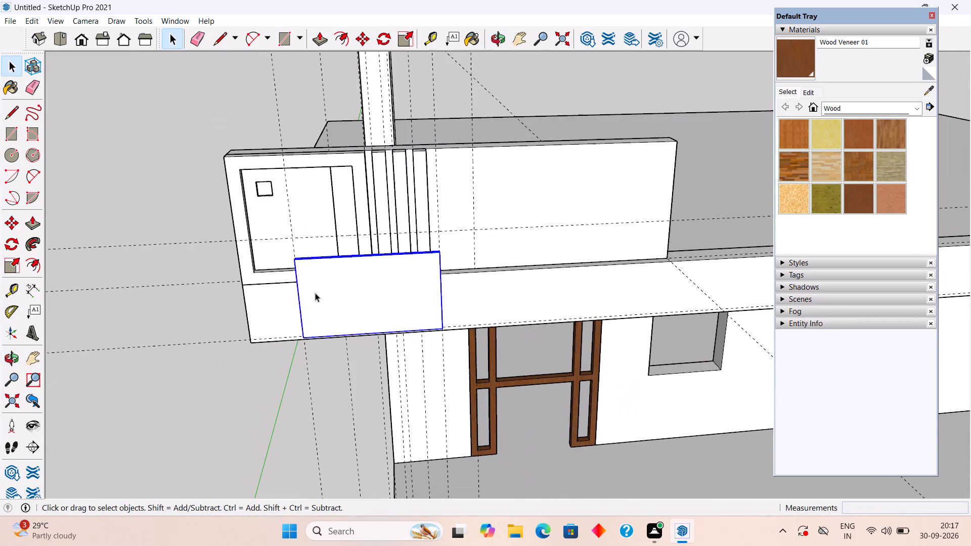
pyautogui.click(171, 182)
# Open the inner beam's group below the overhang, behind the fascia band, and push its underside face in 2".
pyautogui.moveTo(419, 482); pyautogui.dragTo(338, 34, button='middle')
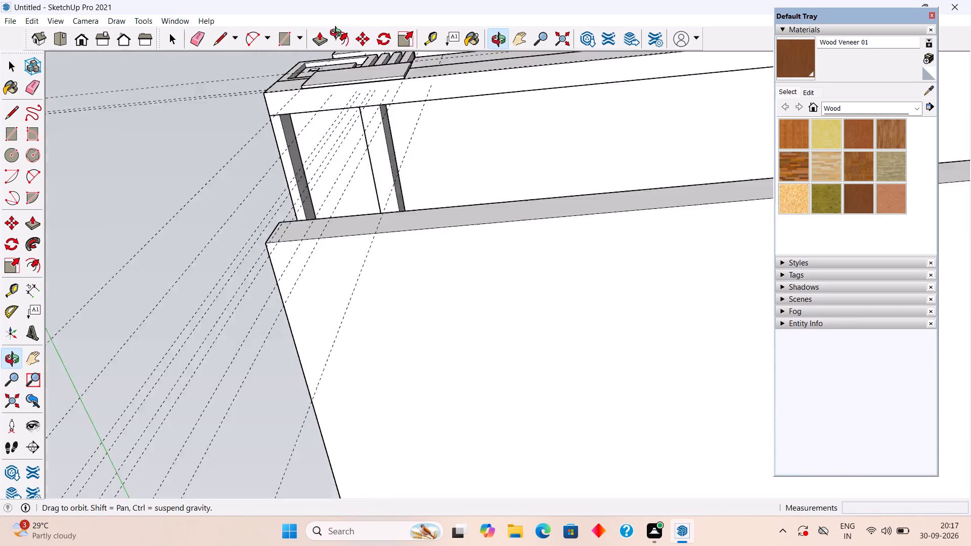
pyautogui.moveTo(338, 34); pyautogui.dragTo(337, 32, button='middle')
pyautogui.moveTo(365, 137); pyautogui.dragTo(412, 257, button='middle')
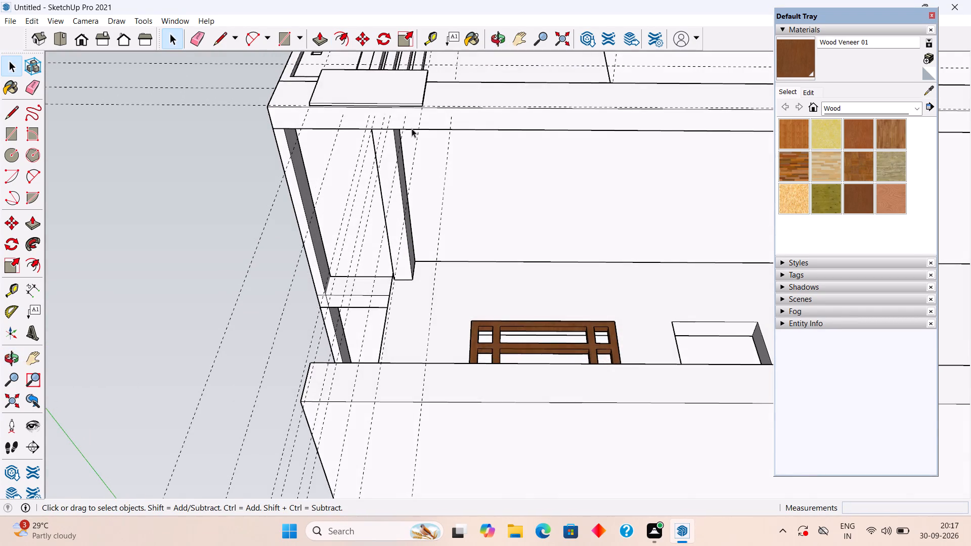
pyautogui.scroll(9, 412, 124)
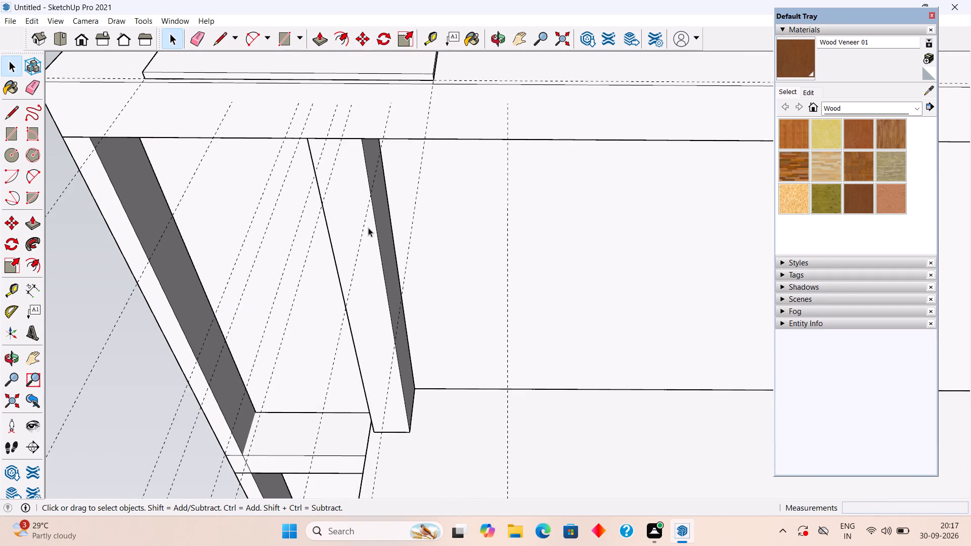
pyautogui.tripleClick(368, 227)
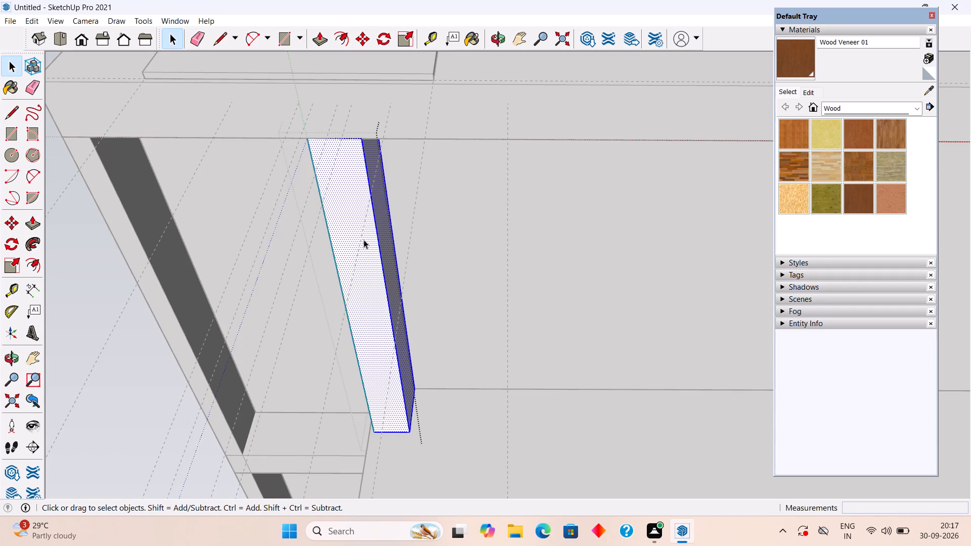
pyautogui.click(364, 240)
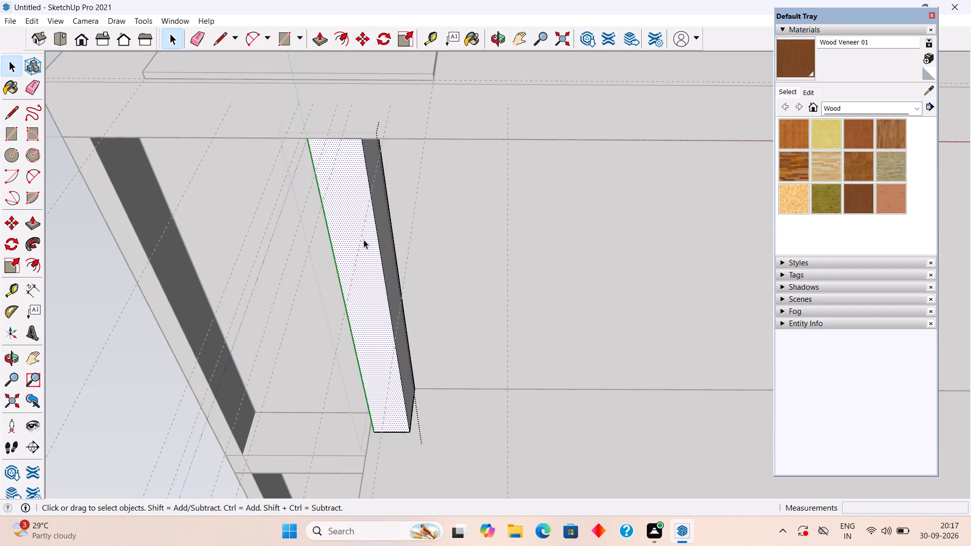
pyautogui.press('p')
pyautogui.click(364, 240)
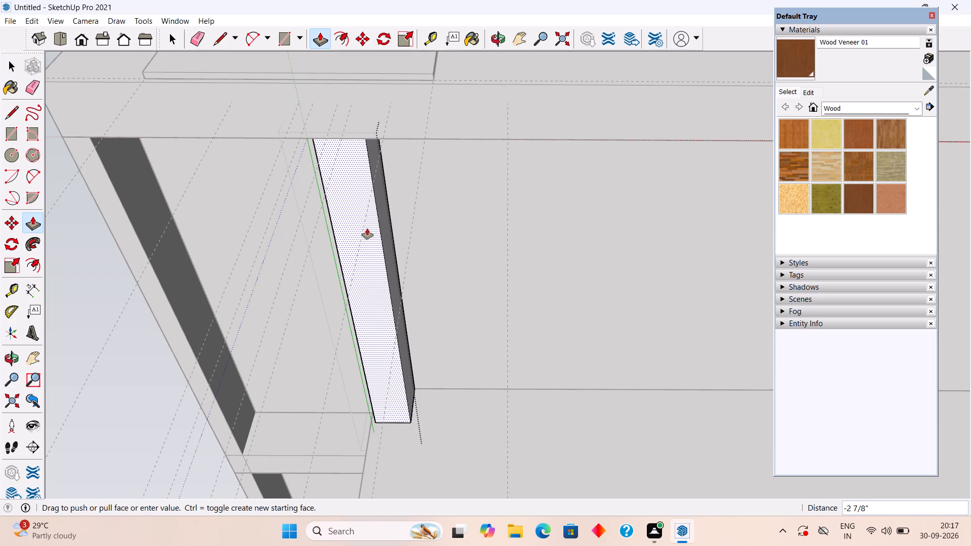
pyautogui.press('2')
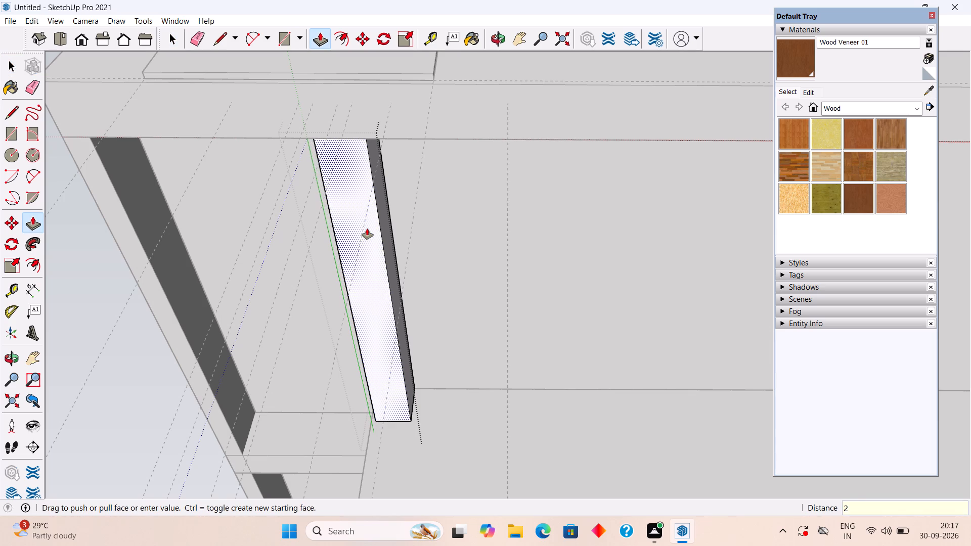
pyautogui.hotkey('shift', '"')
pyautogui.press('Return')
pyautogui.press('space')
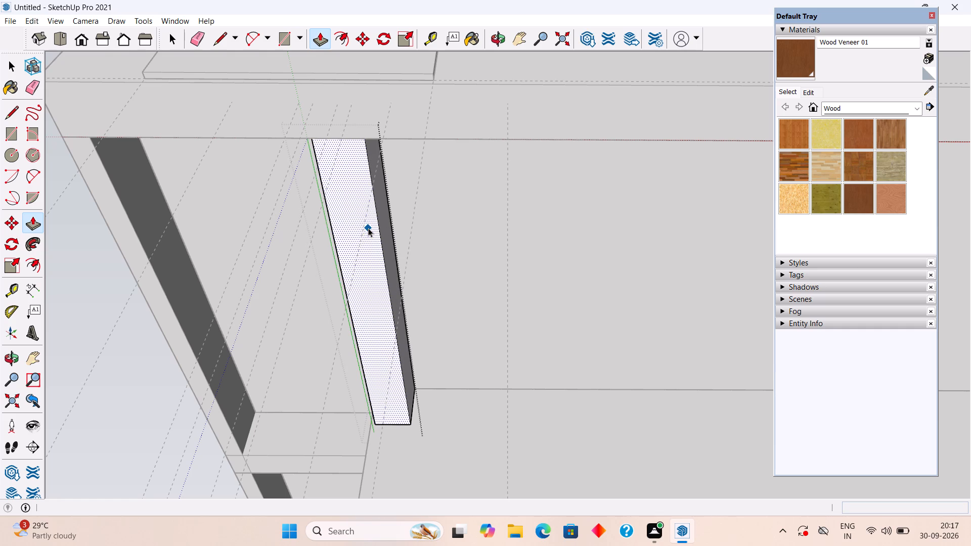
# Open the front fascia beam's group below the plate and push its long underside face in 2".
pyautogui.scroll(-1, 368, 228)
pyautogui.moveTo(368, 228); pyautogui.dragTo(401, 314, button='middle')
pyautogui.click(263, 189)
pyautogui.tripleClick(263, 186)
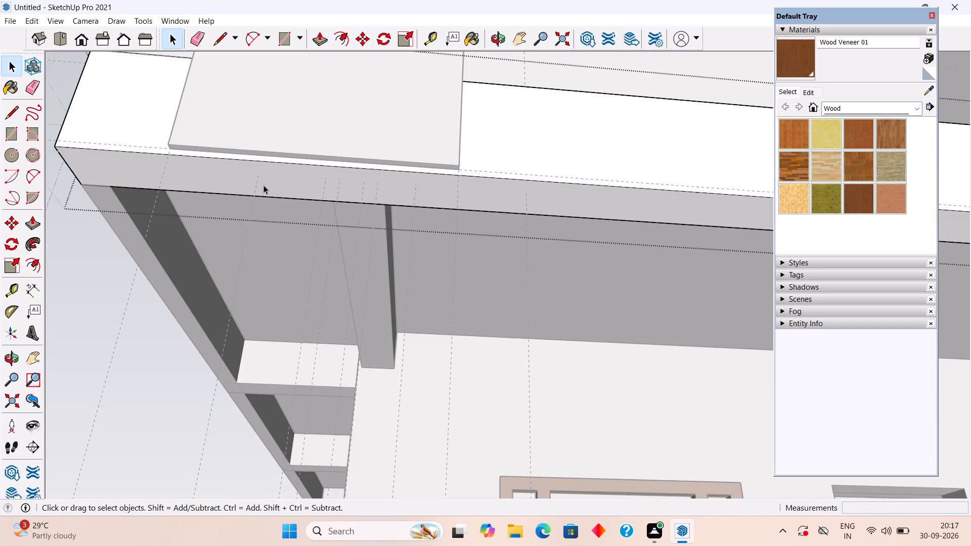
pyautogui.click(263, 185)
pyautogui.press('p')
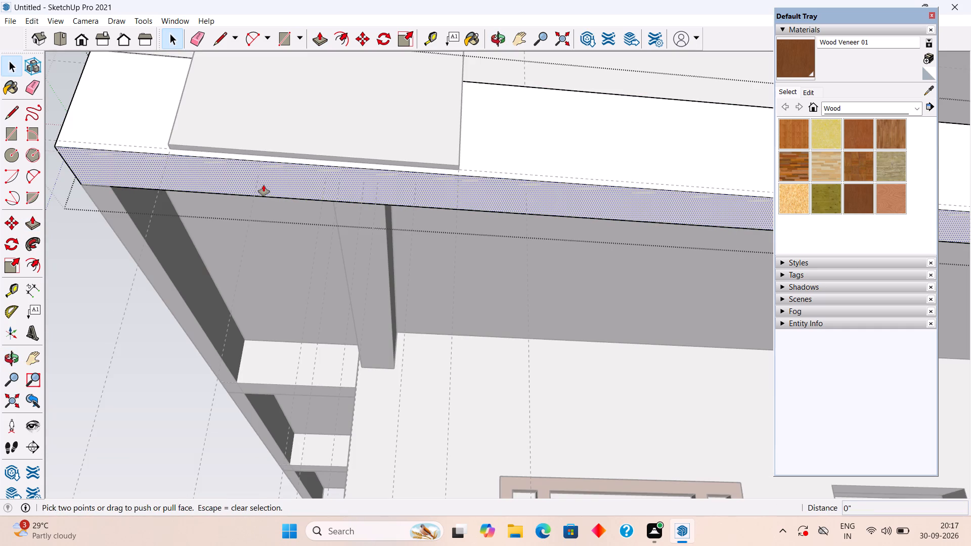
pyautogui.click(263, 185)
pyautogui.write('2"')
pyautogui.press('Return')
pyautogui.press('space')
# Open the overhang's outer side beam group, push its underside face in 2", and leave the group.
pyautogui.scroll(-2, 270, 171)
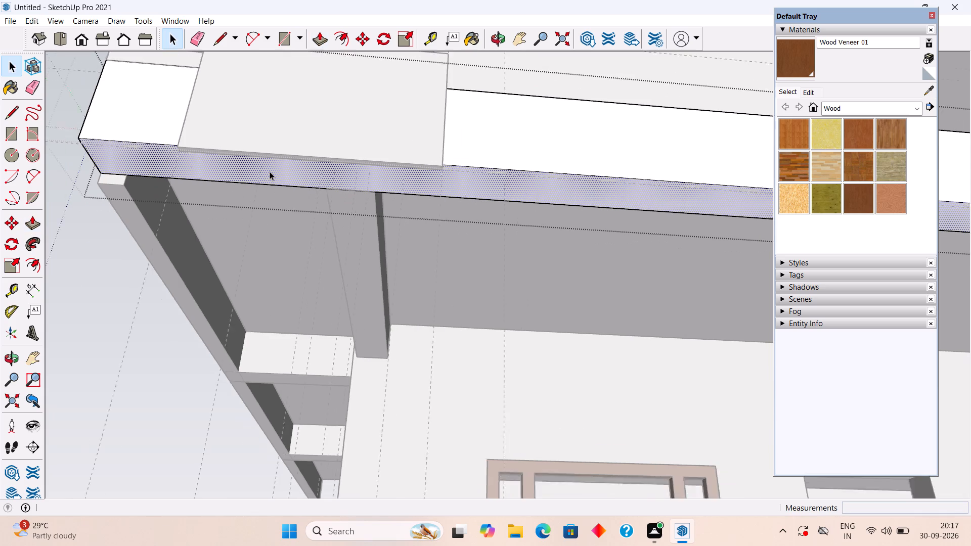
pyautogui.scroll(-3, 270, 171)
pyautogui.moveTo(179, 179); pyautogui.dragTo(275, 197, button='middle')
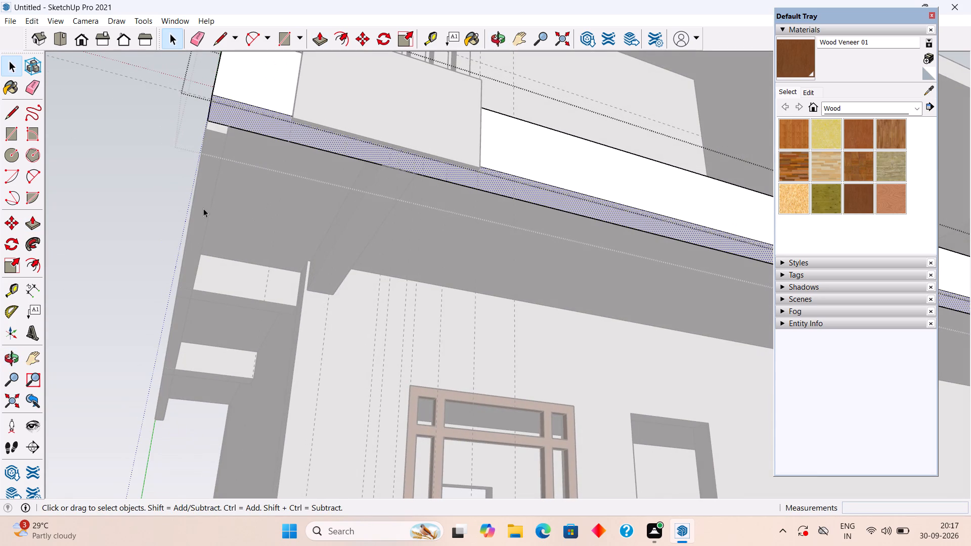
pyautogui.click(196, 210)
pyautogui.tripleClick(196, 210)
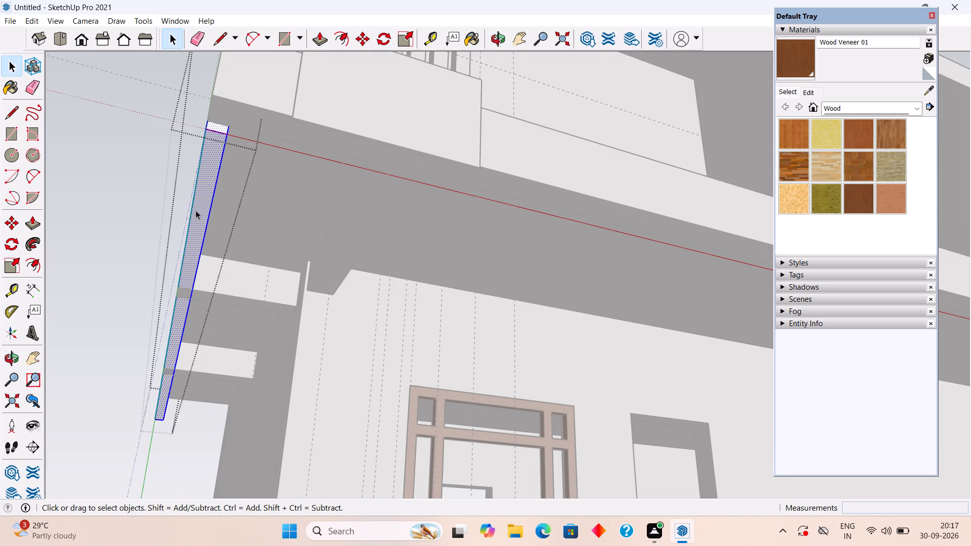
pyautogui.click(196, 210)
pyautogui.press('p')
pyautogui.click(195, 210)
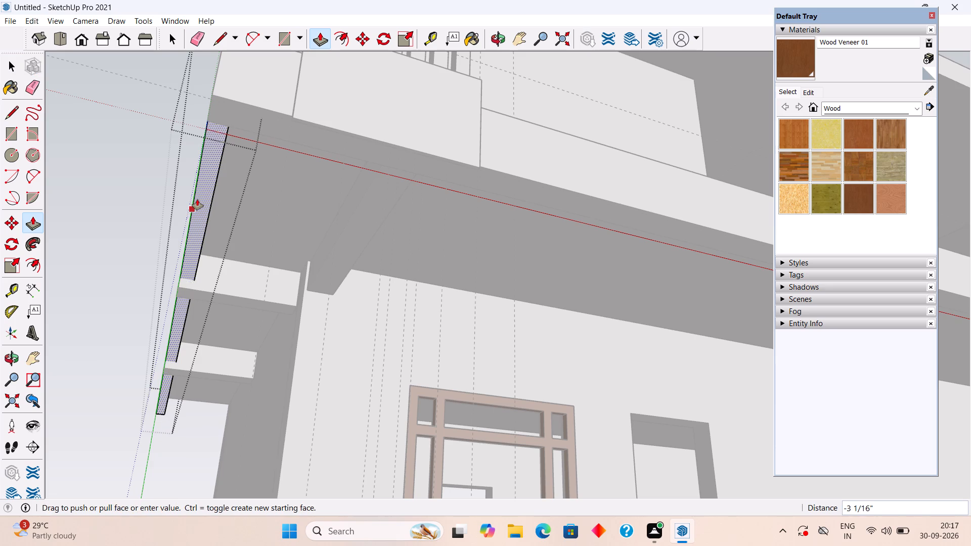
pyautogui.write('2"')
pyautogui.press('Return')
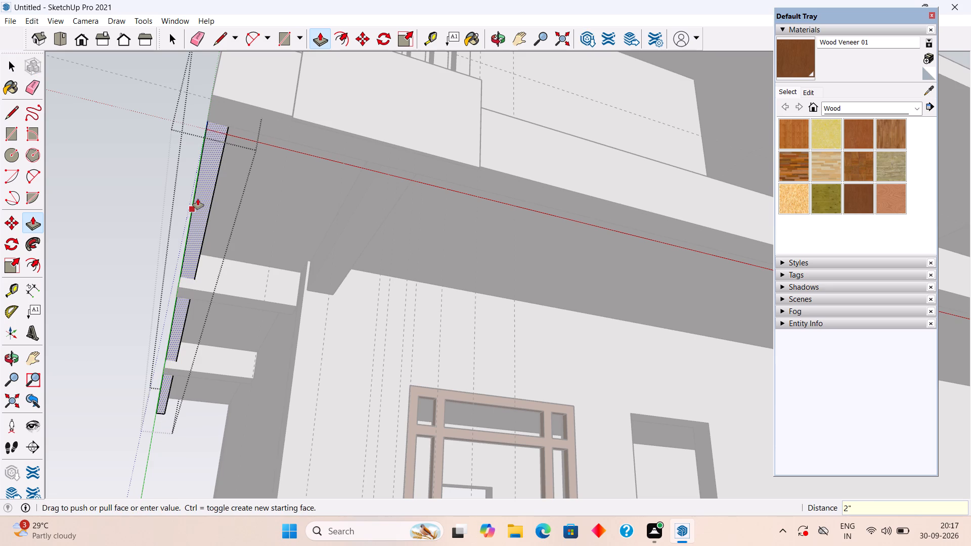
pyautogui.press('space')
pyautogui.scroll(-4, 198, 199)
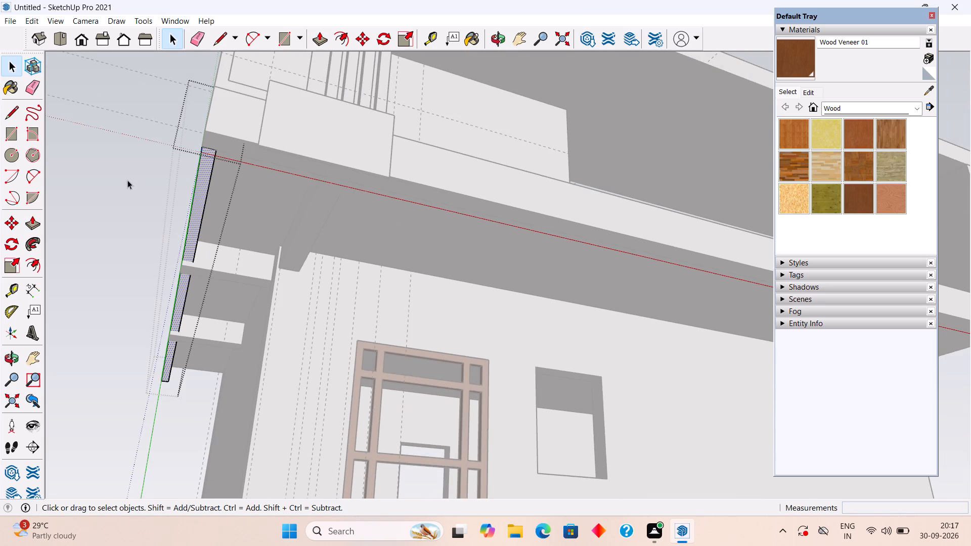
pyautogui.click(127, 180)
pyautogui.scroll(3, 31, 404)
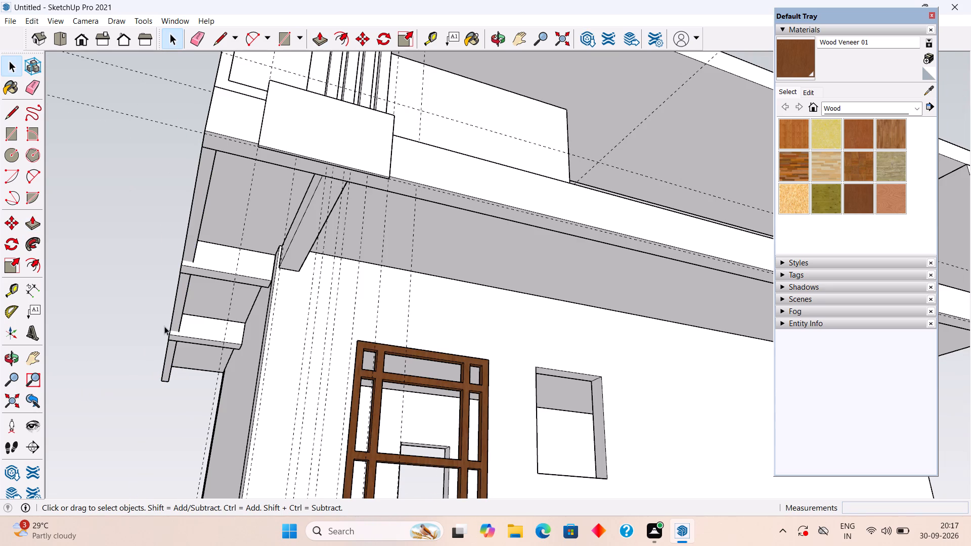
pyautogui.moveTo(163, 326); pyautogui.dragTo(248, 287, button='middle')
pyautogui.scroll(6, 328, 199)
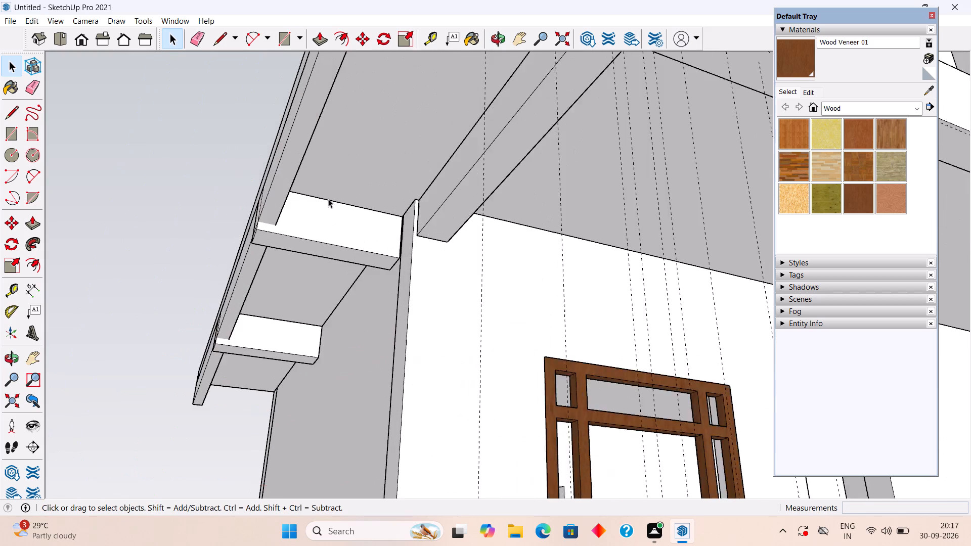
# Open the group of the short cross beam under the side overhang nearest the front and push its underside face in 2".
pyautogui.scroll(5, 293, 246)
pyautogui.tripleClick(290, 248)
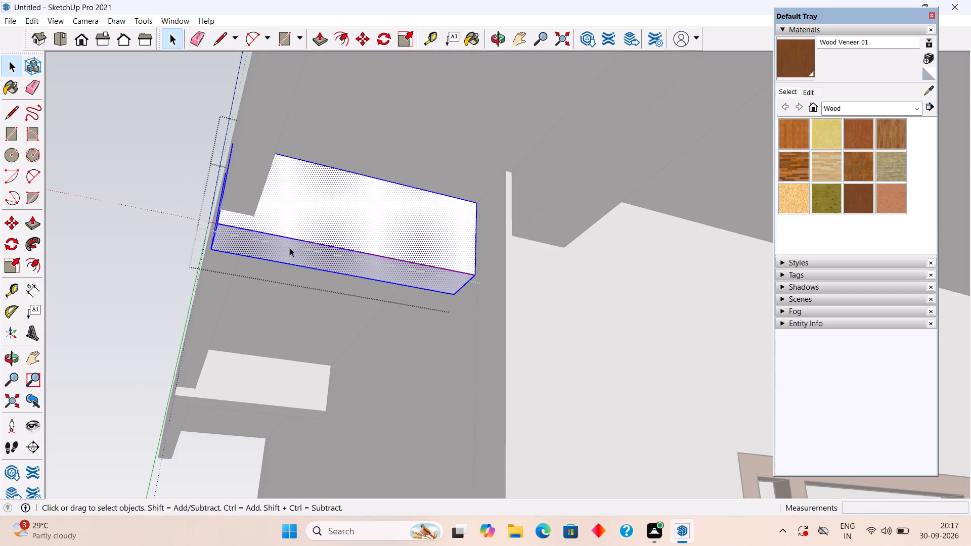
pyautogui.press('p')
pyautogui.click(290, 248)
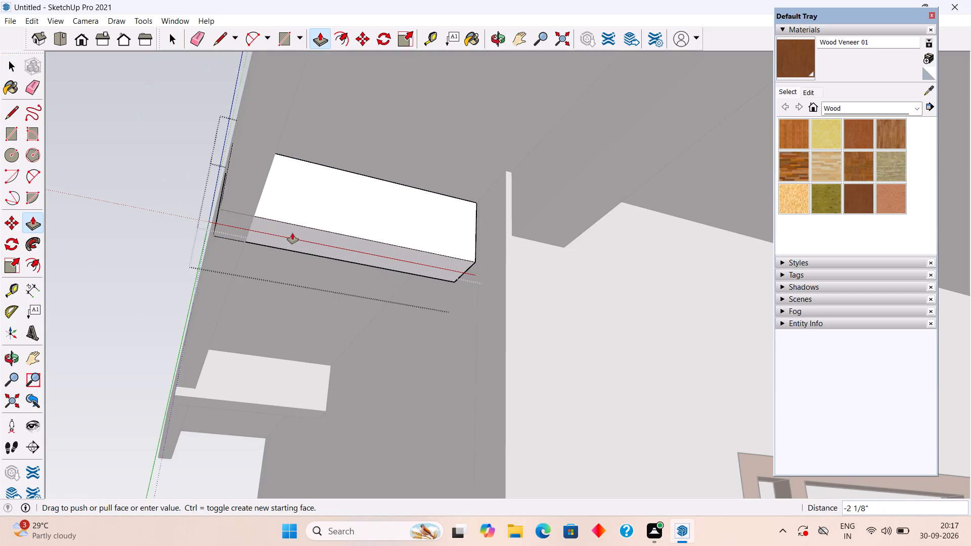
pyautogui.write('2"')
pyautogui.press('Return')
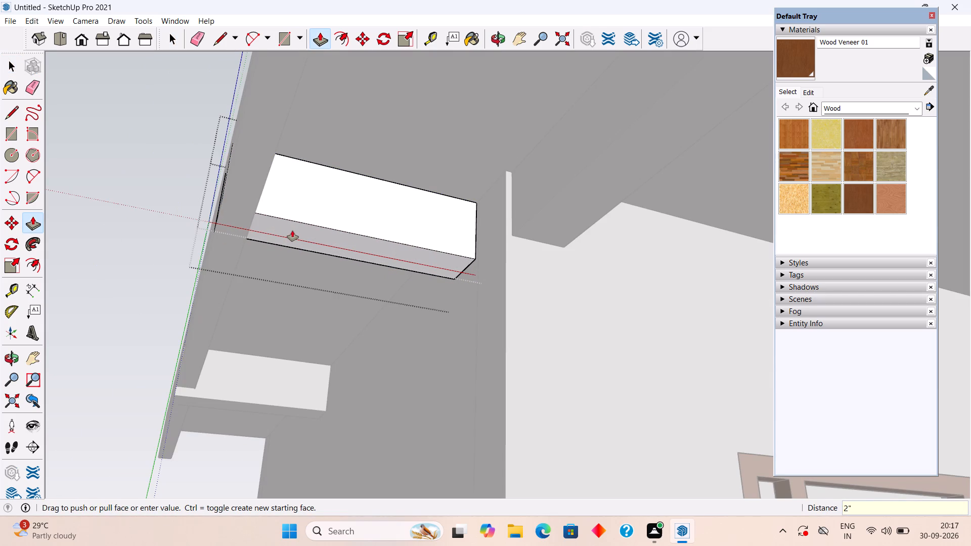
pyautogui.press('space')
# Open the next short cross beam's group further back, push its underside face in 2", and leave the group.
pyautogui.tripleClick(268, 389)
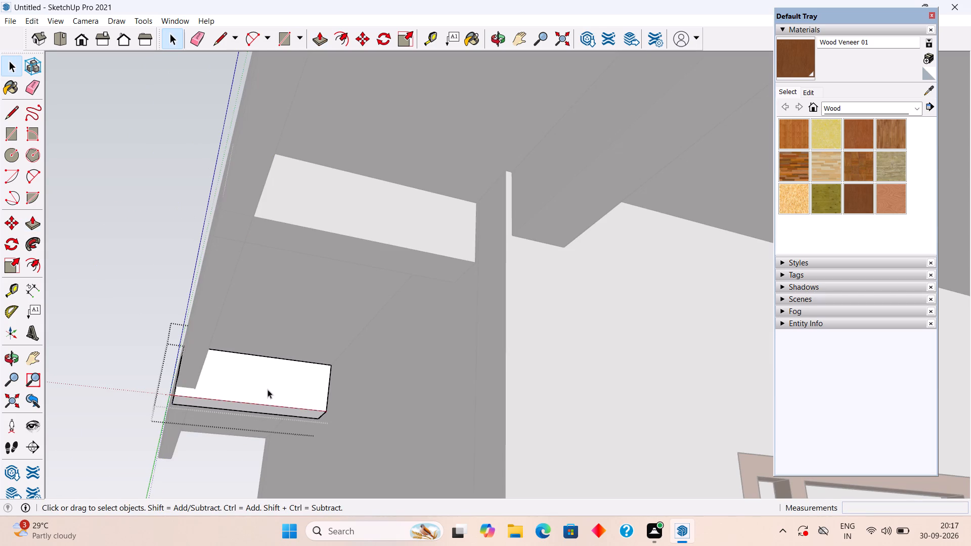
pyautogui.press('p')
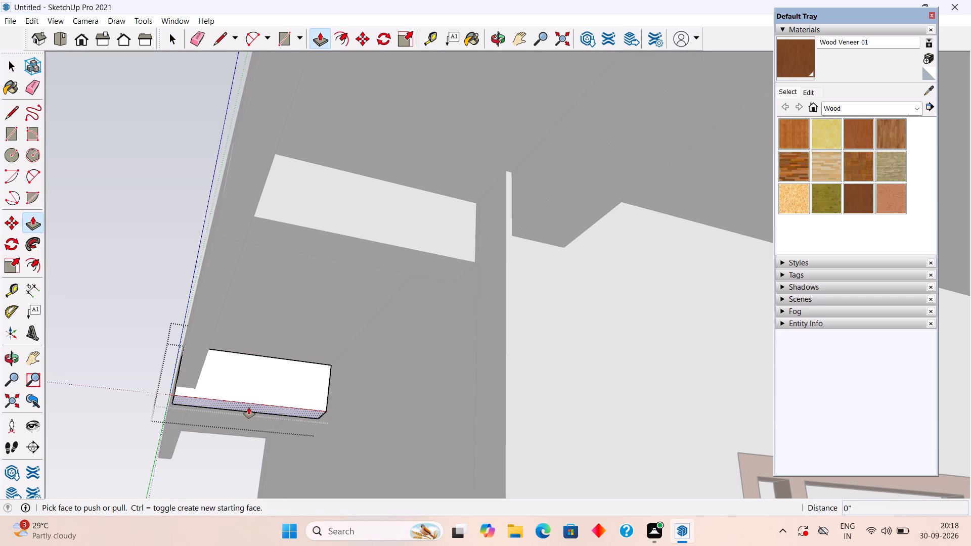
pyautogui.click(249, 407)
pyautogui.write('2"')
pyautogui.press('Return')
pyautogui.press('space')
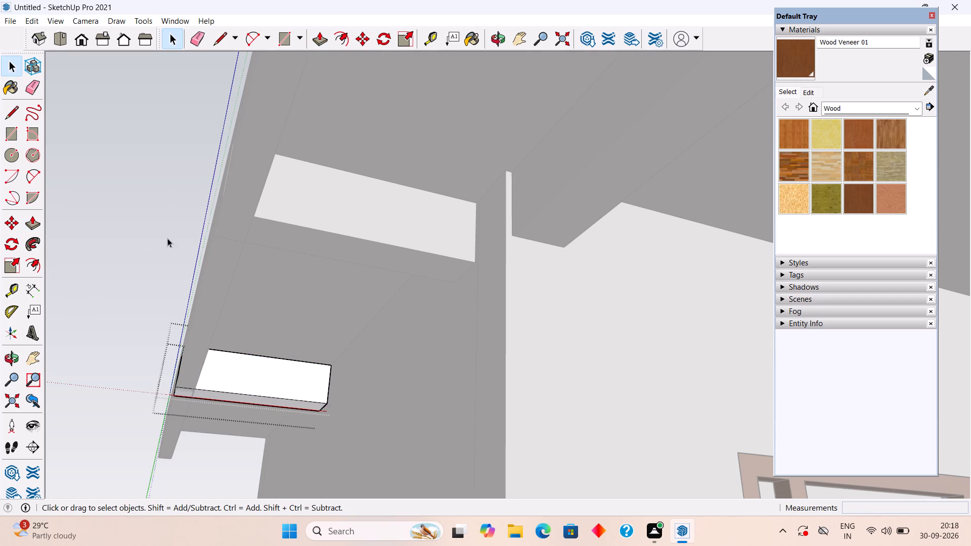
pyautogui.click(167, 238)
pyautogui.moveTo(167, 238); pyautogui.dragTo(170, 358, button='middle')
pyautogui.scroll(-5, 170, 358)
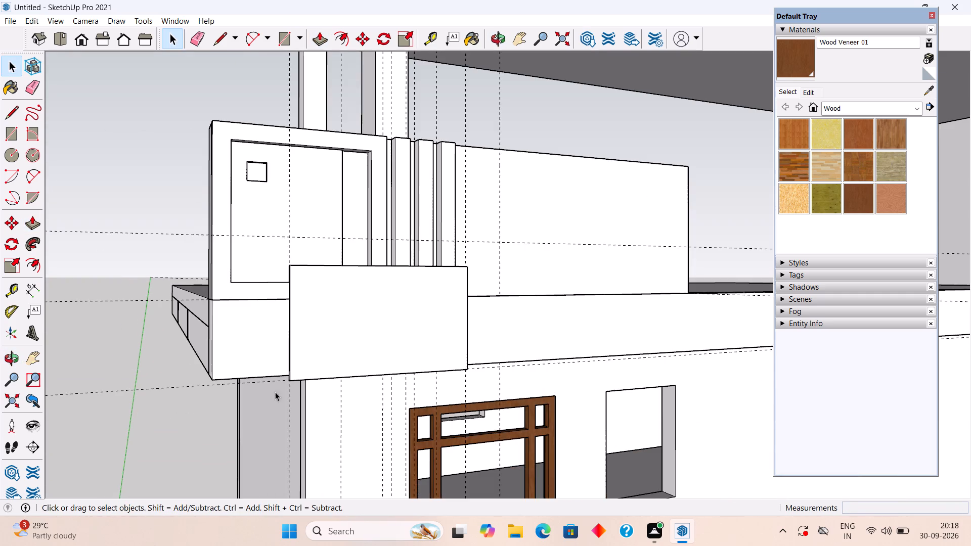
# Open the raised plate's group on the front fascia, push its bottom face in 3", and leave the group.
pyautogui.moveTo(292, 396); pyautogui.dragTo(264, 330, button='middle')
pyautogui.scroll(7, 284, 286)
pyautogui.moveTo(287, 323); pyautogui.dragTo(287, 227, button='middle')
pyautogui.scroll(3, 289, 143)
pyautogui.click(290, 134)
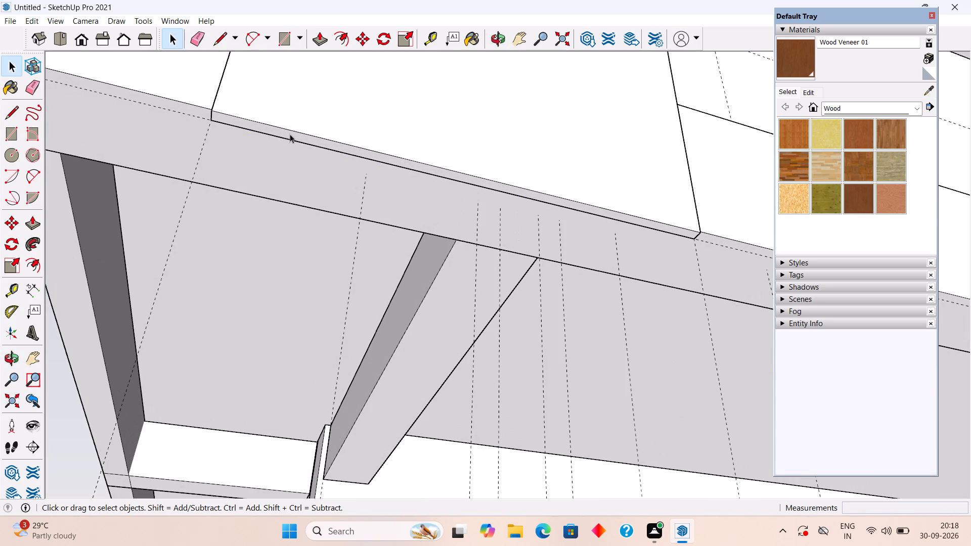
pyautogui.tripleClick(290, 134)
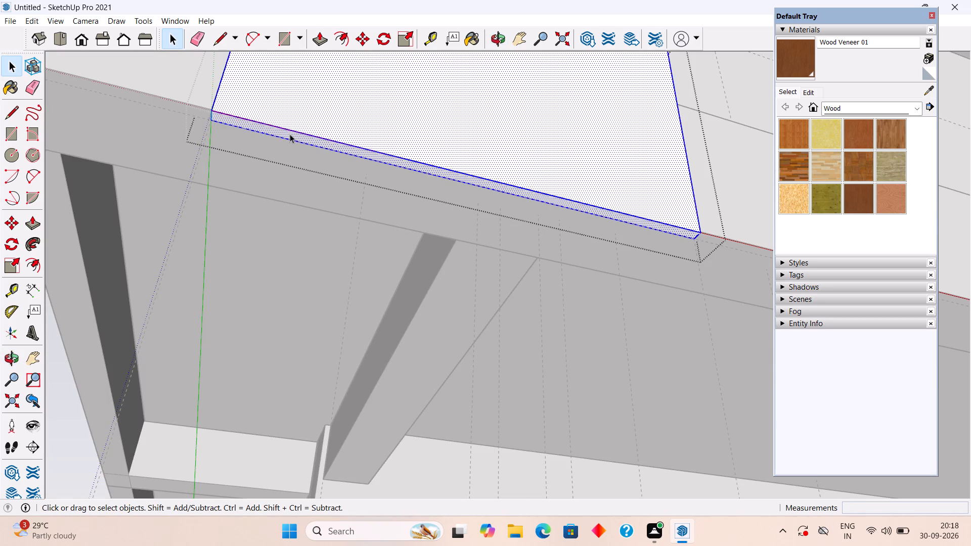
pyautogui.press('p')
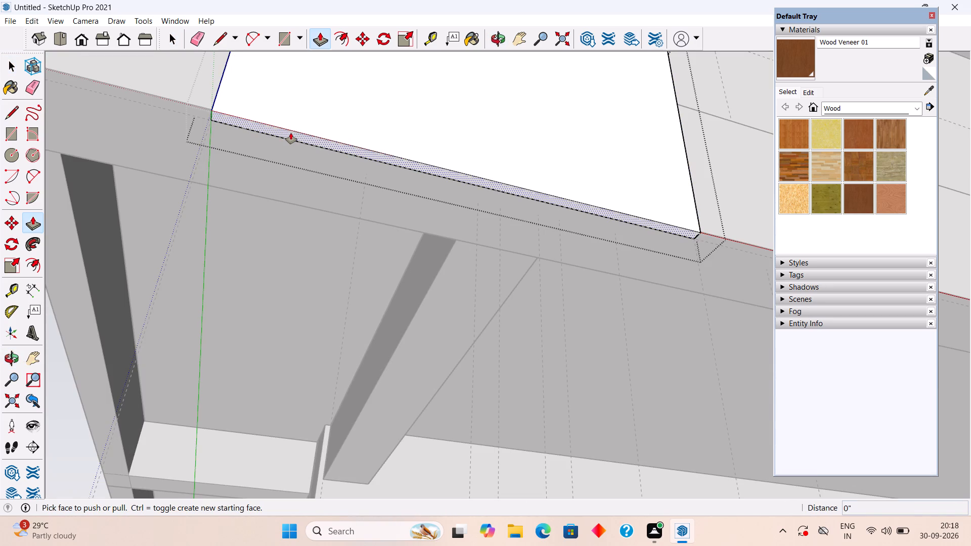
pyautogui.click(291, 133)
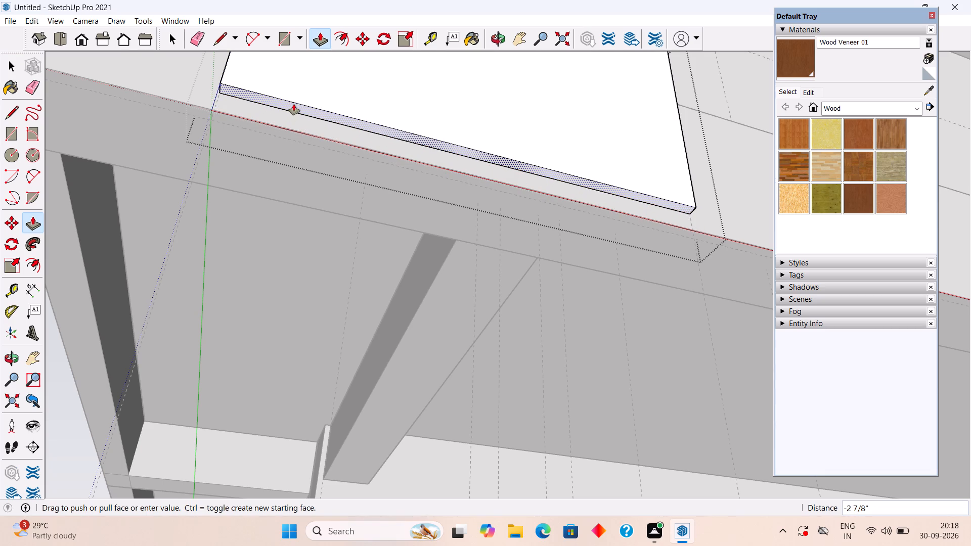
pyautogui.write('3"')
pyautogui.press('Return')
pyautogui.press('space')
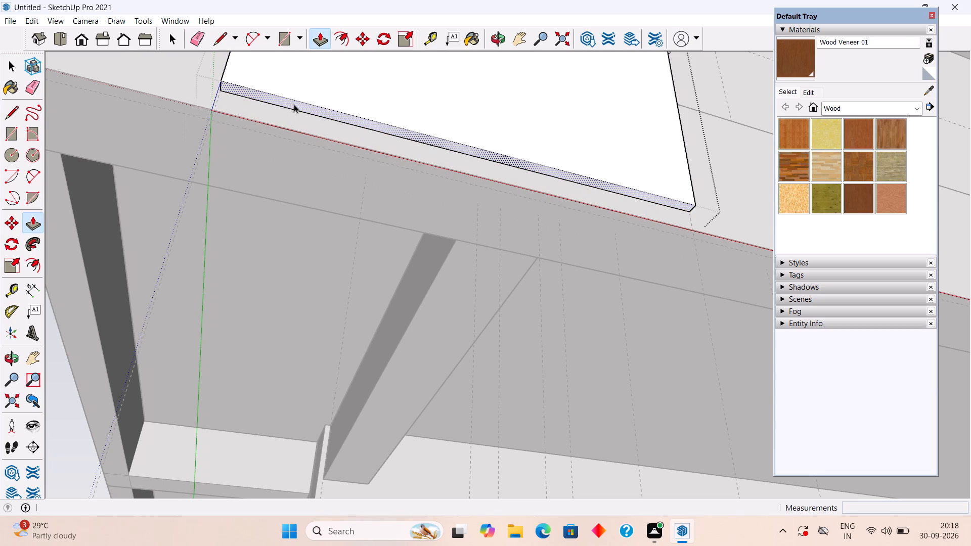
pyautogui.moveTo(293, 106); pyautogui.dragTo(299, 355, button='middle')
pyautogui.scroll(-5, 301, 346)
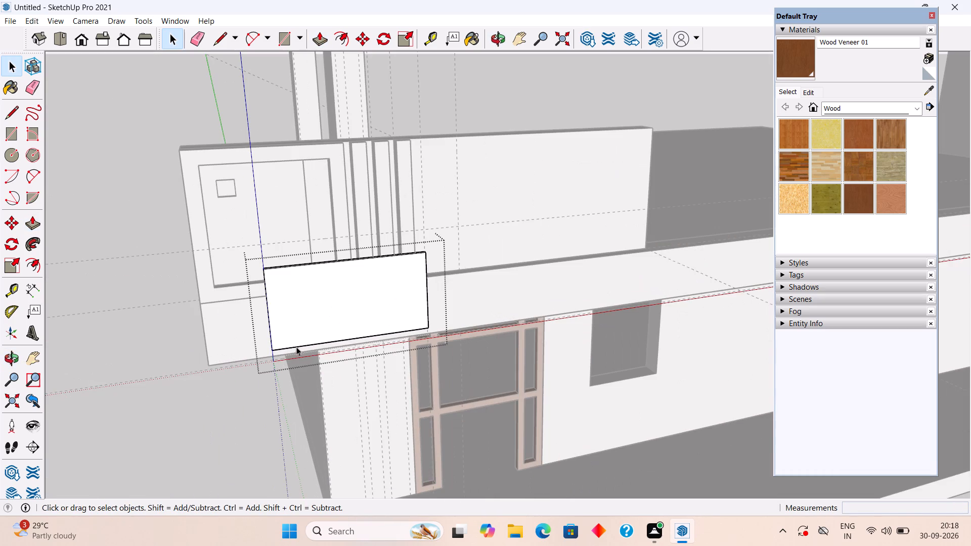
pyautogui.moveTo(289, 345); pyautogui.dragTo(228, 290, button='middle')
pyautogui.scroll(-1, 288, 345)
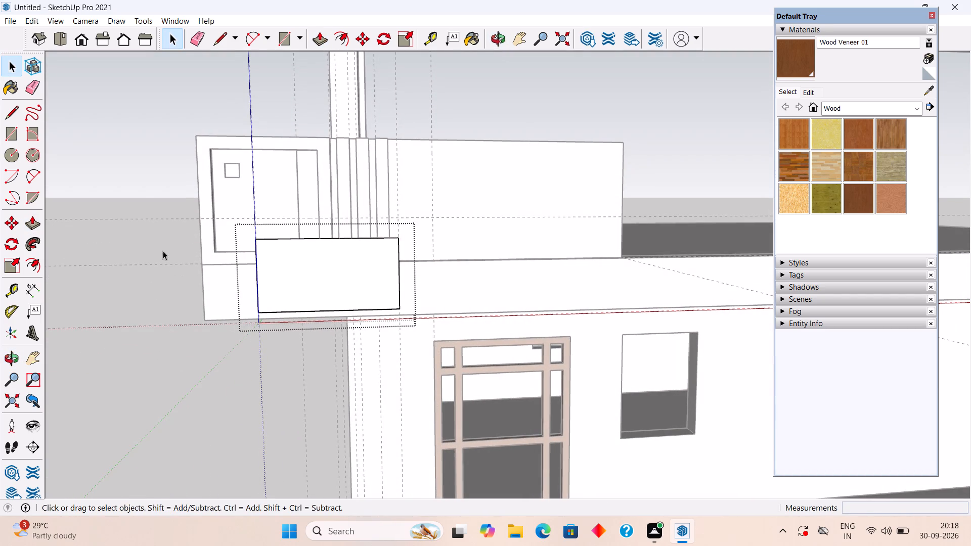
pyautogui.click(146, 198)
pyautogui.scroll(-4, 203, 366)
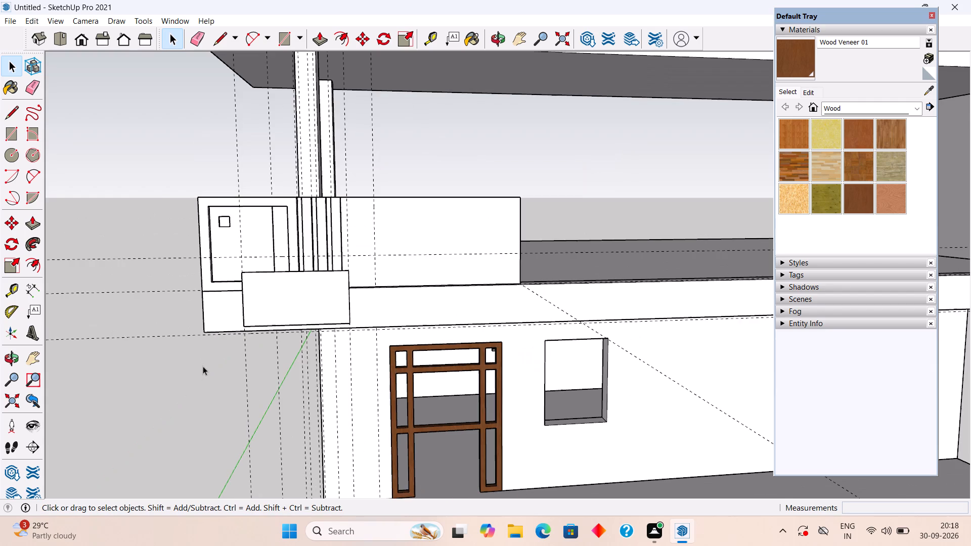
# Examine the shortened plate on the fascia and the beams under the overhang from the front, the side and below.
pyautogui.scroll(-3, 203, 366)
pyautogui.click(138, 206)
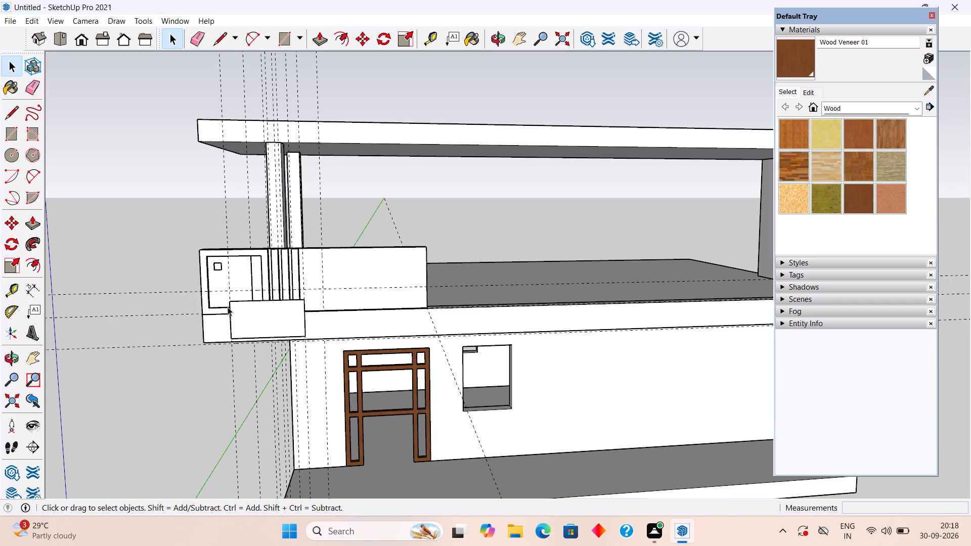
pyautogui.moveTo(228, 307); pyautogui.dragTo(301, 328, button='middle')
pyautogui.scroll(3, 286, 356)
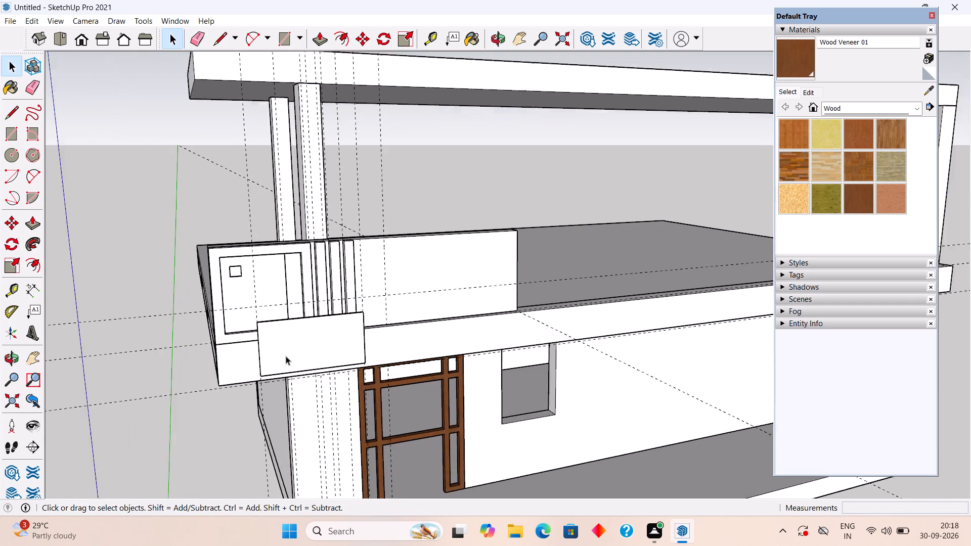
pyautogui.scroll(1, 286, 356)
pyautogui.moveTo(279, 356); pyautogui.dragTo(502, 164, button='middle')
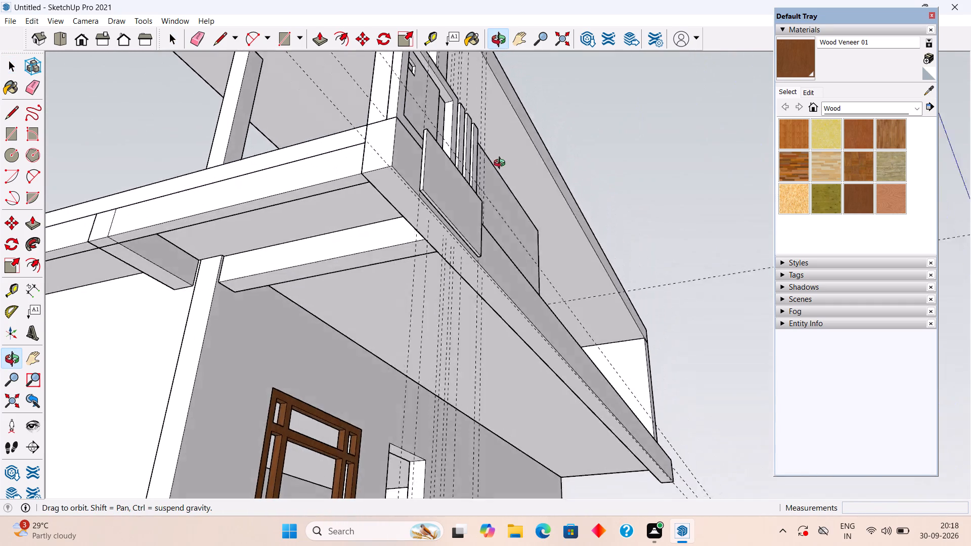
pyautogui.moveTo(502, 164); pyautogui.dragTo(670, 218, button='middle')
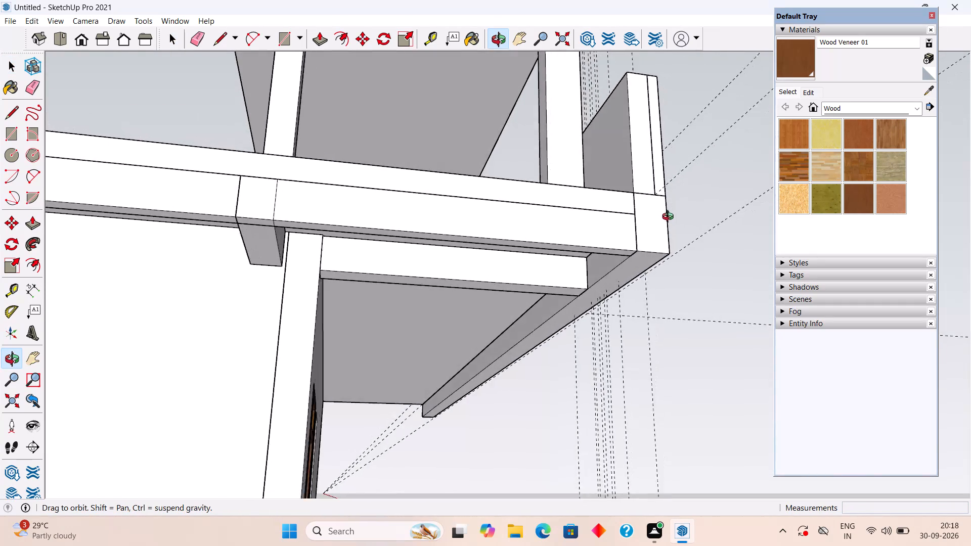
pyautogui.moveTo(670, 218); pyautogui.dragTo(584, 153, button='middle')
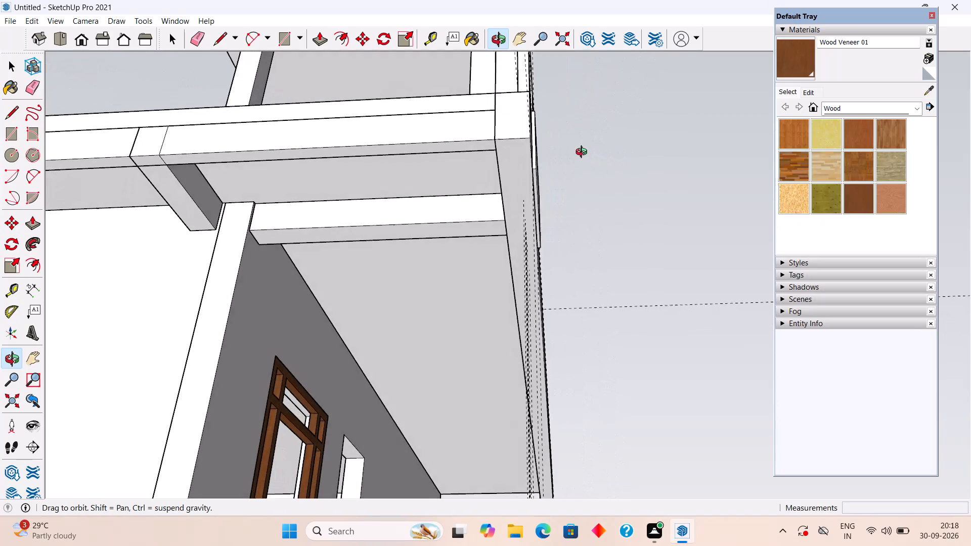
pyautogui.moveTo(584, 153); pyautogui.dragTo(578, 181, button='middle')
pyautogui.scroll(3, 483, 307)
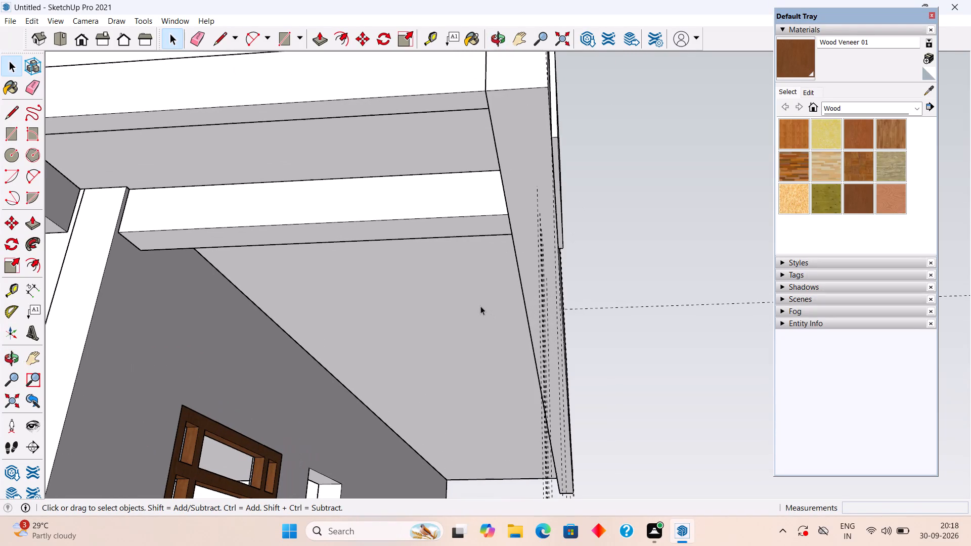
pyautogui.scroll(-3, 451, 271)
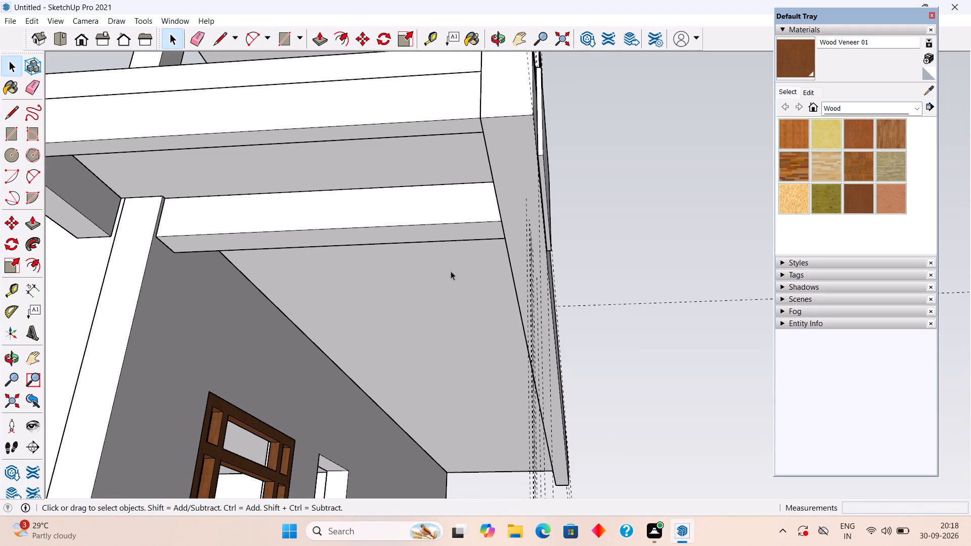
pyautogui.moveTo(450, 259); pyautogui.dragTo(286, 430, button='middle')
pyautogui.scroll(-1, 449, 260)
pyautogui.scroll(1, 406, 290)
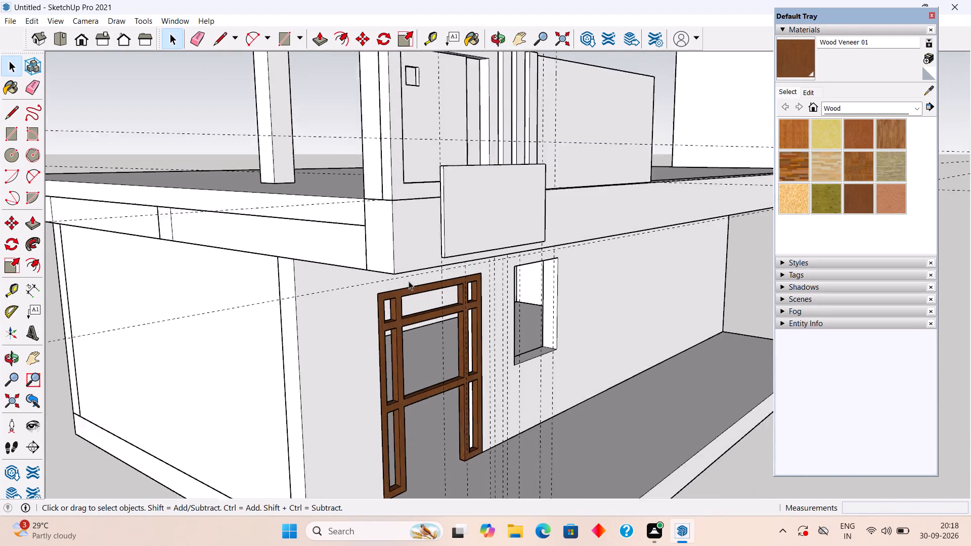
# Open the raised plate's group and pull its end face nearest the house corner outward about 4 1/16".
pyautogui.scroll(2, 409, 281)
pyautogui.moveTo(411, 255); pyautogui.dragTo(358, 428, button='middle')
pyautogui.scroll(1, 458, 176)
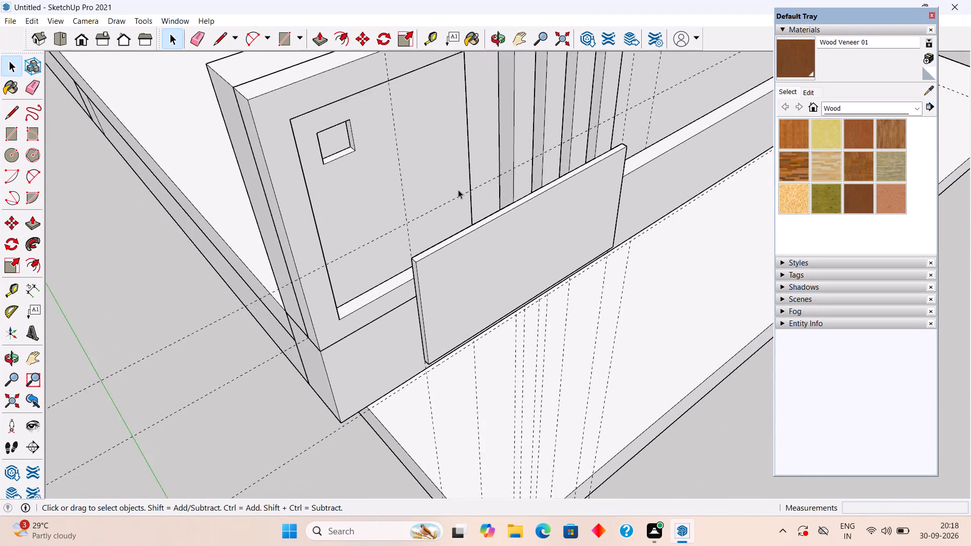
pyautogui.scroll(1, 458, 190)
pyautogui.moveTo(419, 291); pyautogui.dragTo(458, 262, button='middle')
pyautogui.scroll(1, 432, 296)
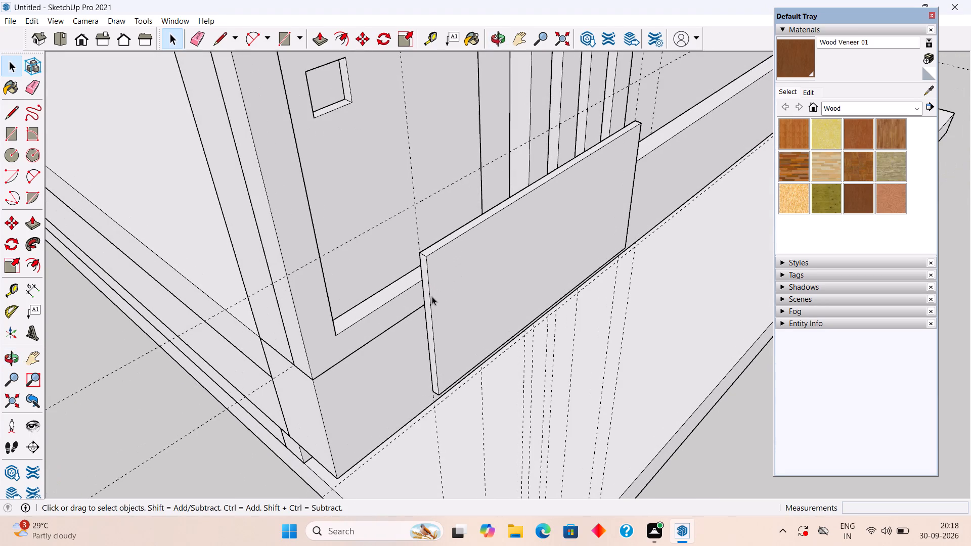
pyautogui.doubleClick(432, 296)
pyautogui.press('p')
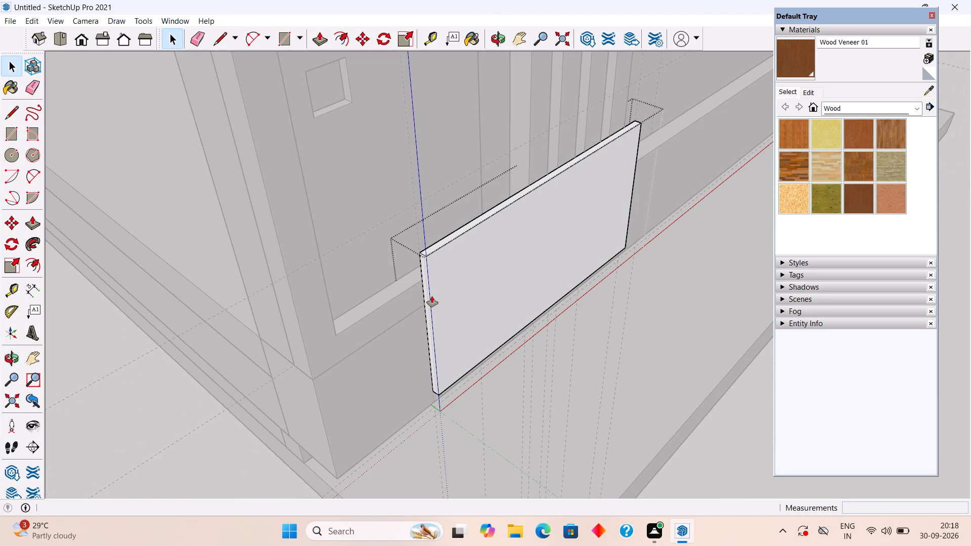
pyautogui.click(425, 301)
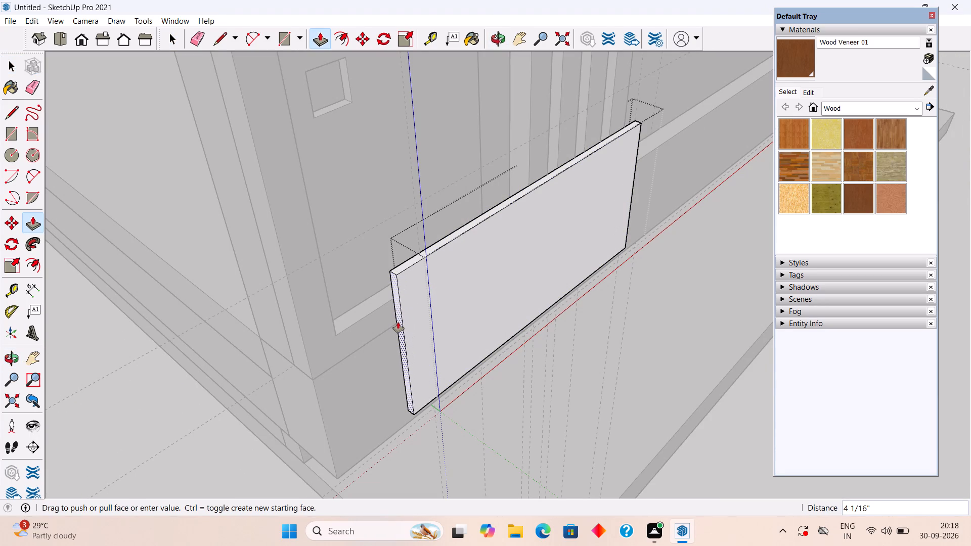
pyautogui.click(398, 322)
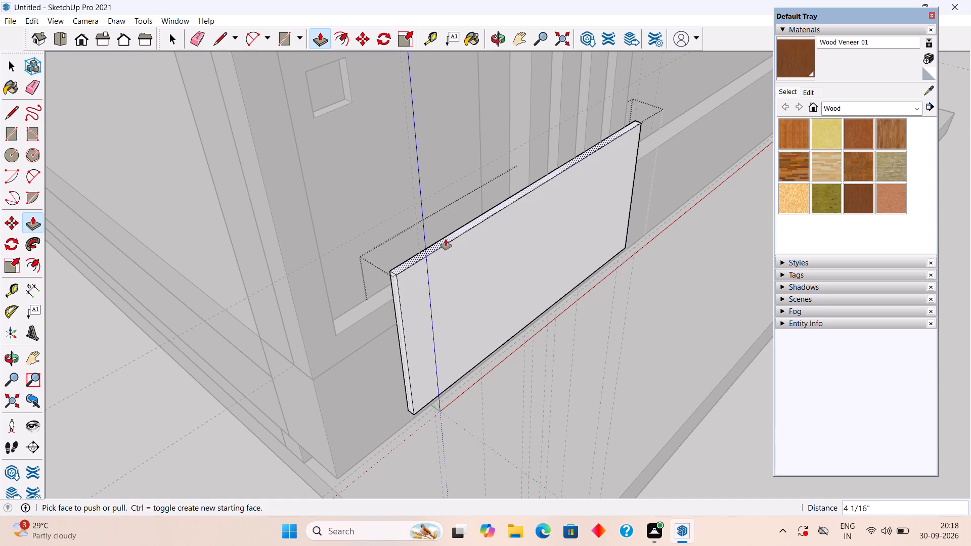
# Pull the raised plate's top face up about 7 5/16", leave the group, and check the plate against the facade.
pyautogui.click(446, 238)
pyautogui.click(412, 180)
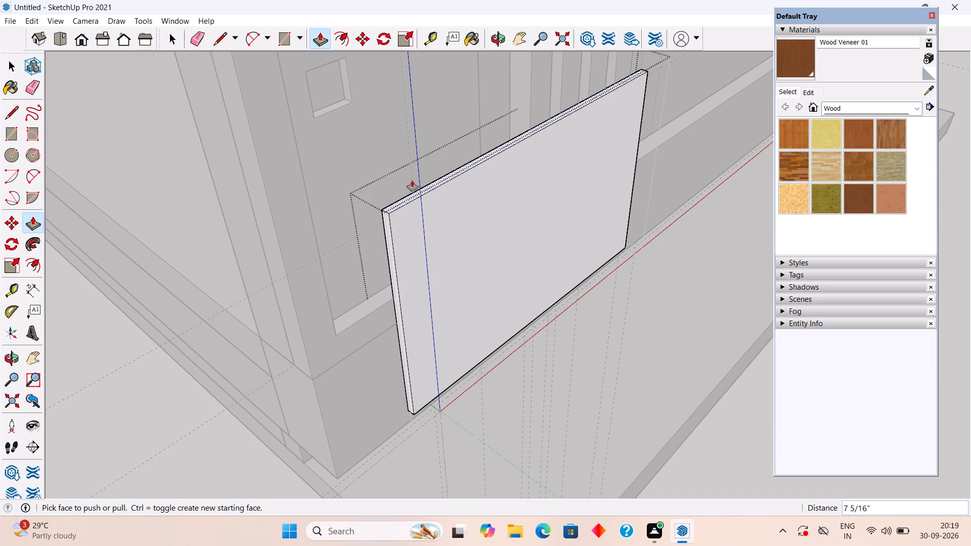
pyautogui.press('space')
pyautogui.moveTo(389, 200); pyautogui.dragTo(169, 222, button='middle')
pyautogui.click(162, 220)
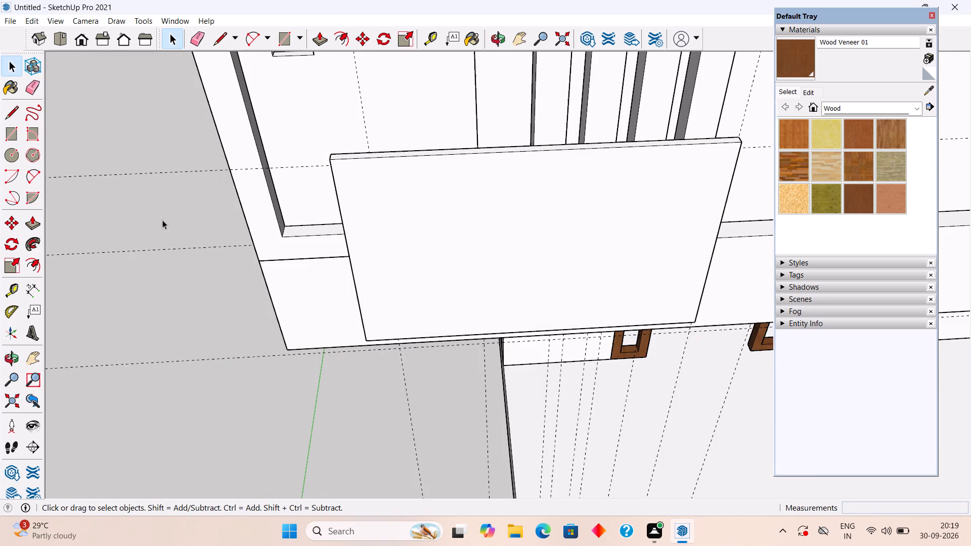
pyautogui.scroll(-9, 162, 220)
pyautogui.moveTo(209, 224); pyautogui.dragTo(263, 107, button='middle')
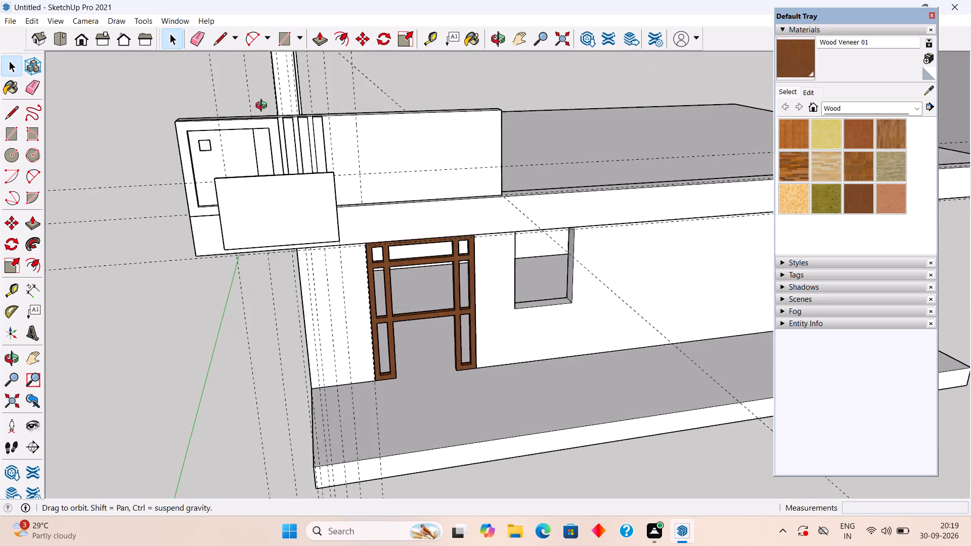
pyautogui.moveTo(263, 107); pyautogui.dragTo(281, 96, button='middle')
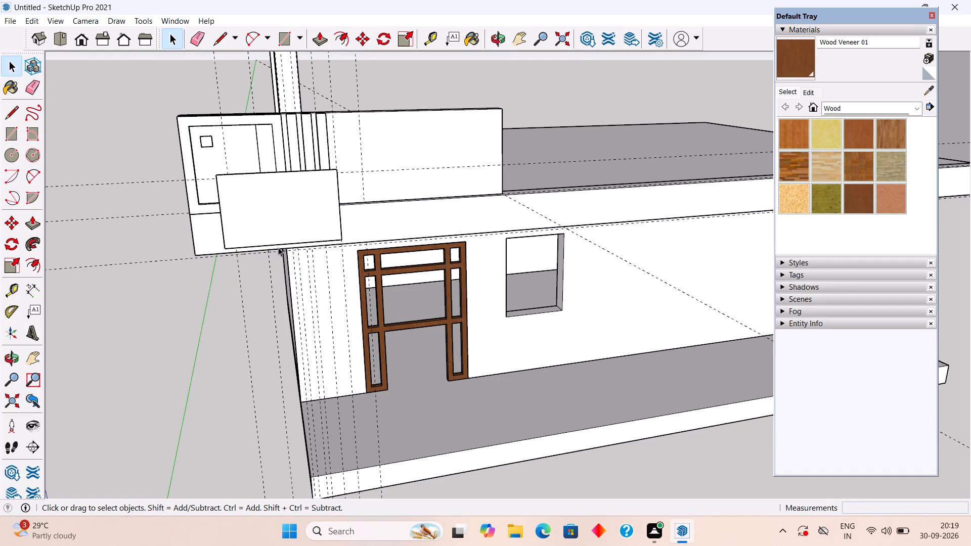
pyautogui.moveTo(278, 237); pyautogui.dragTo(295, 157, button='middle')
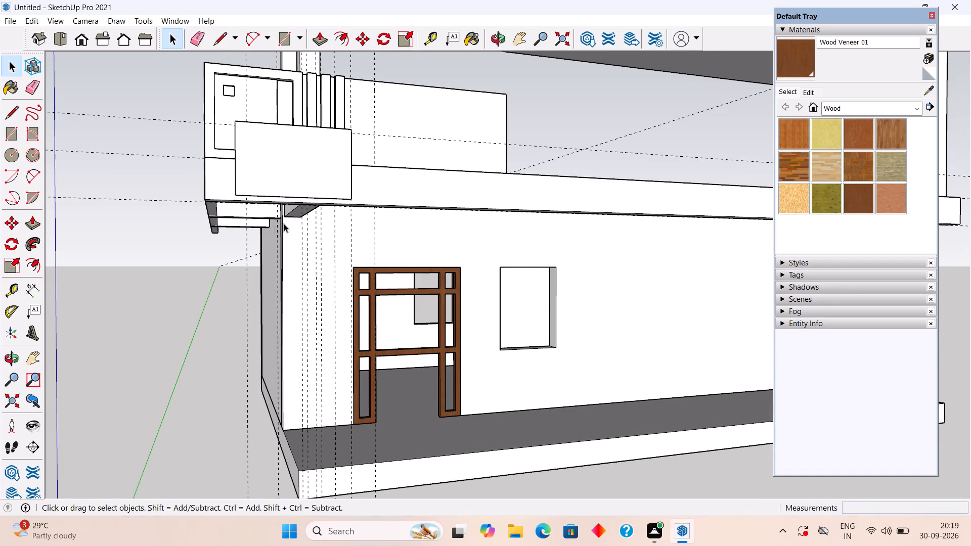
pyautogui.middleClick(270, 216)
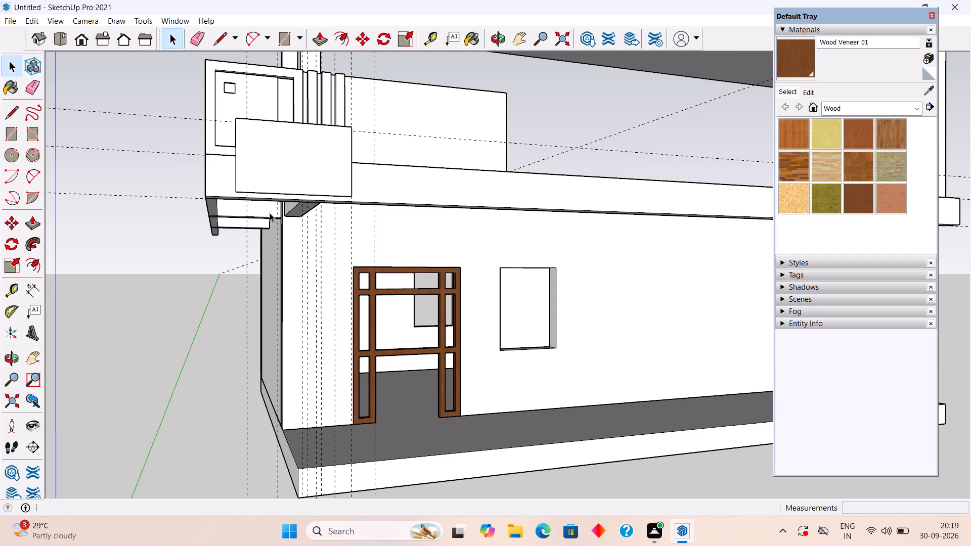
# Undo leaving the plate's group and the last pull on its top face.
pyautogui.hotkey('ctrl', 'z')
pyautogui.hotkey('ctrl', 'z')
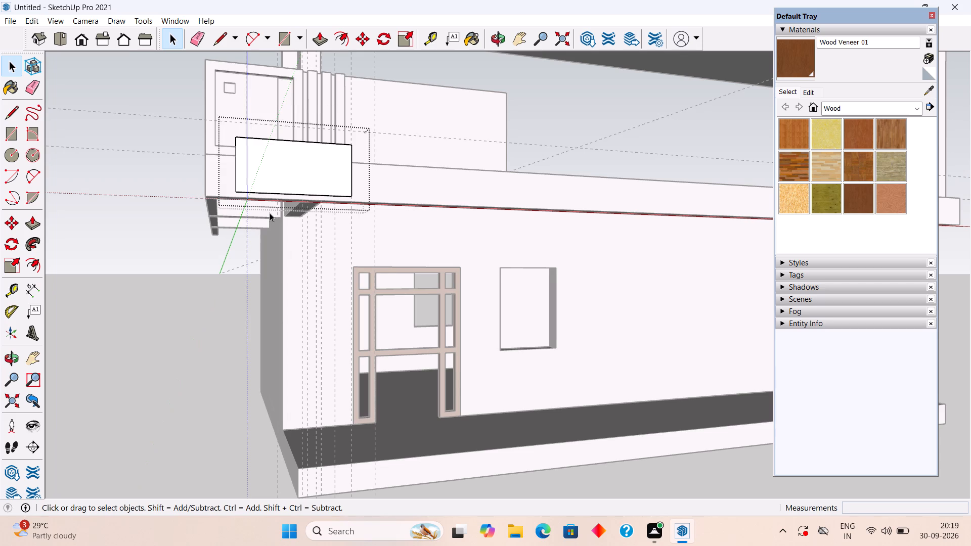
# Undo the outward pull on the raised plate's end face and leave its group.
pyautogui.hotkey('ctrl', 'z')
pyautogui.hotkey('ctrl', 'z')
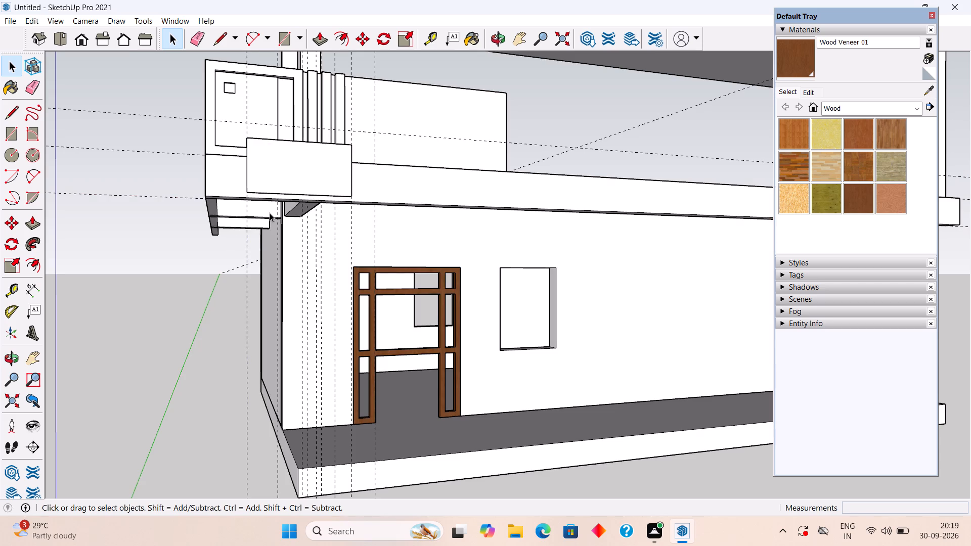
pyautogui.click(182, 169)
# Delete the raised plate from the front fascia.
pyautogui.moveTo(278, 164); pyautogui.dragTo(320, 205, button='middle')
pyautogui.click(320, 205)
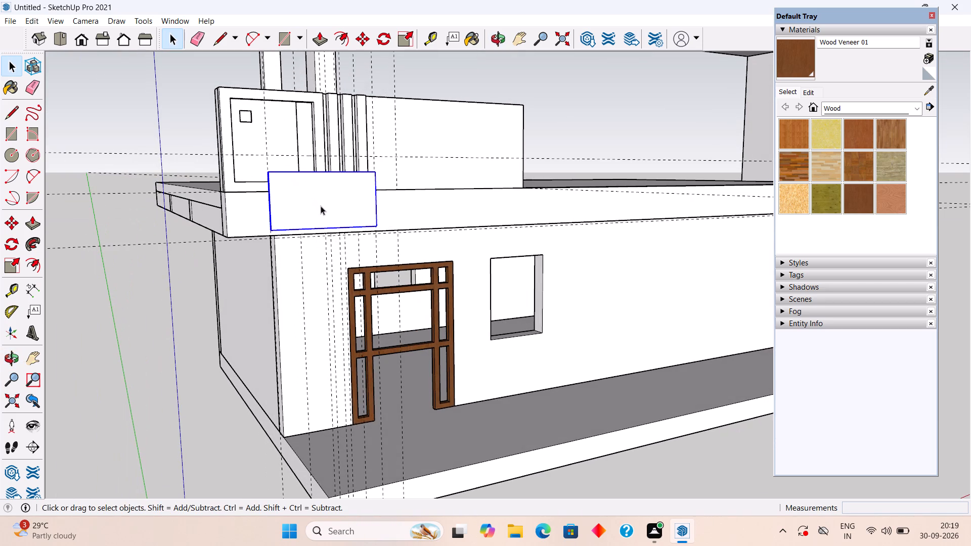
pyautogui.press('Delete')
# Open the fascia beam's group and push its front face back 3" to line up with the wall above.
pyautogui.doubleClick(289, 184)
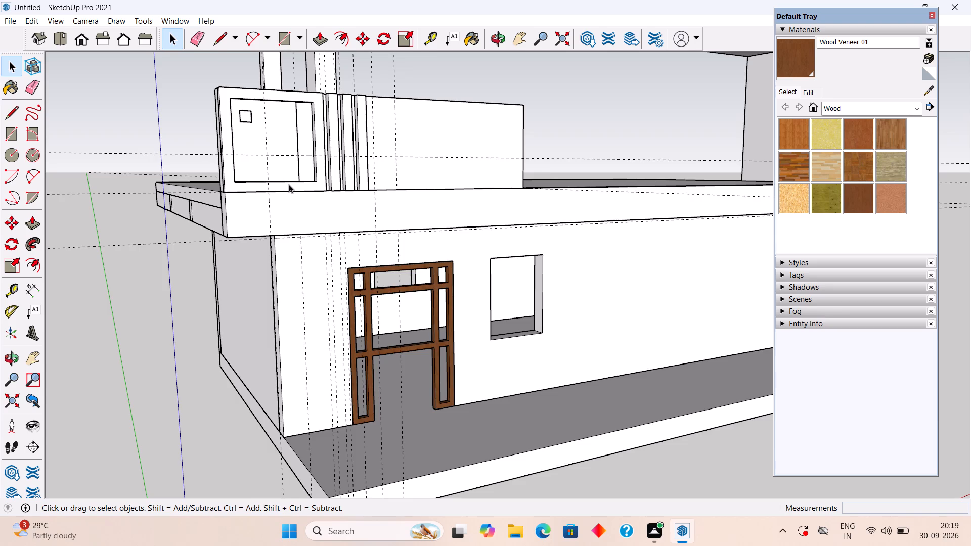
pyautogui.click(289, 184)
pyautogui.moveTo(291, 191); pyautogui.dragTo(291, 184, button='middle')
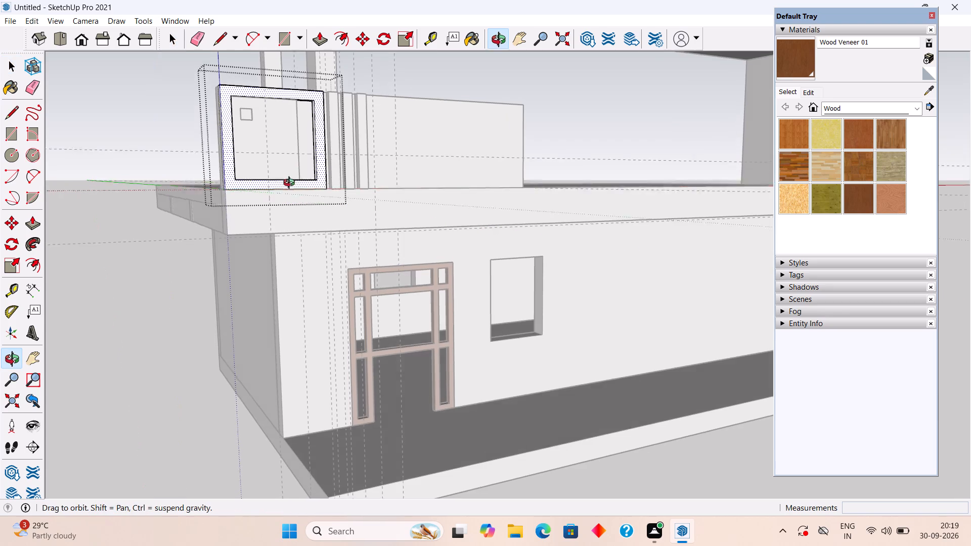
pyautogui.moveTo(291, 184); pyautogui.dragTo(317, 109, button='middle')
pyautogui.scroll(4, 297, 145)
pyautogui.moveTo(271, 111); pyautogui.dragTo(366, 172, button='middle')
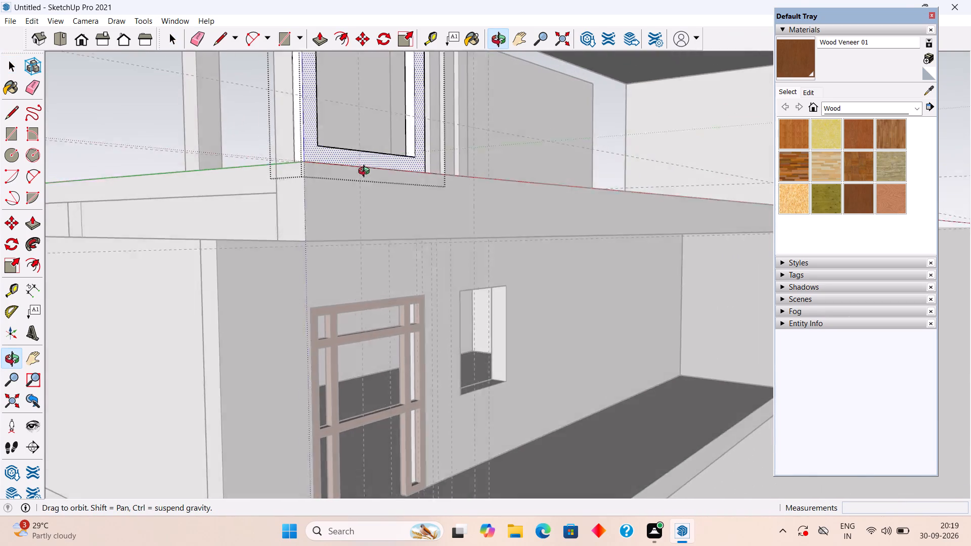
pyautogui.moveTo(366, 172); pyautogui.dragTo(426, 192, button='middle')
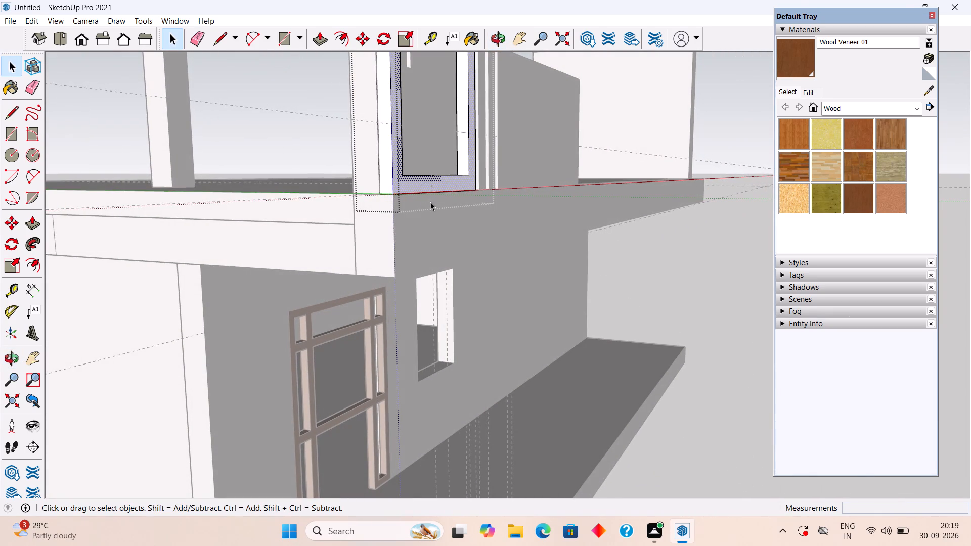
pyautogui.tripleClick(399, 241)
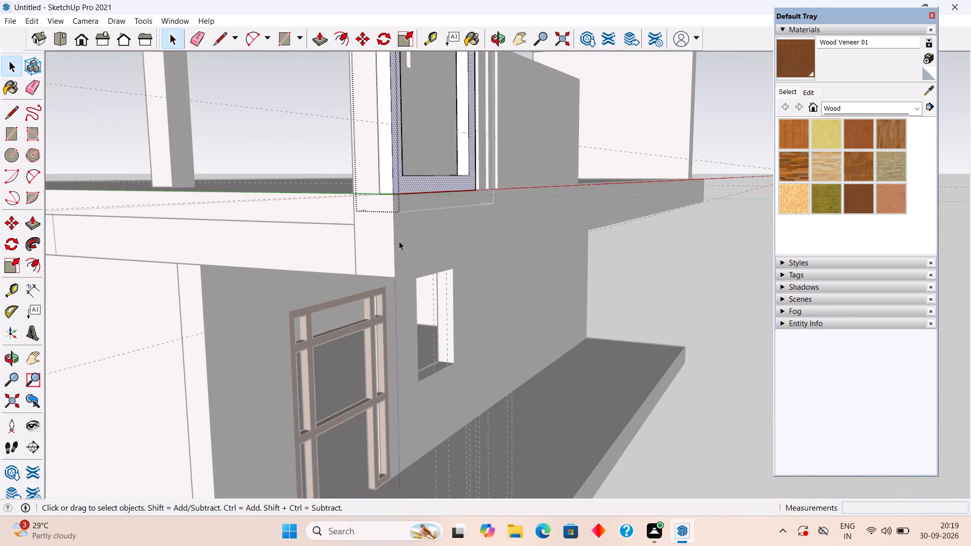
pyautogui.click(399, 241)
pyautogui.press('p')
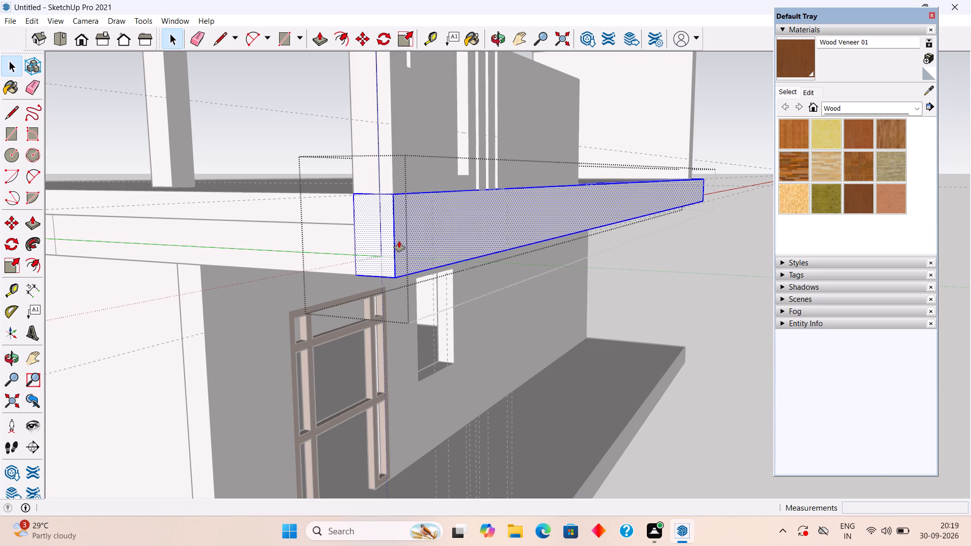
pyautogui.click(399, 241)
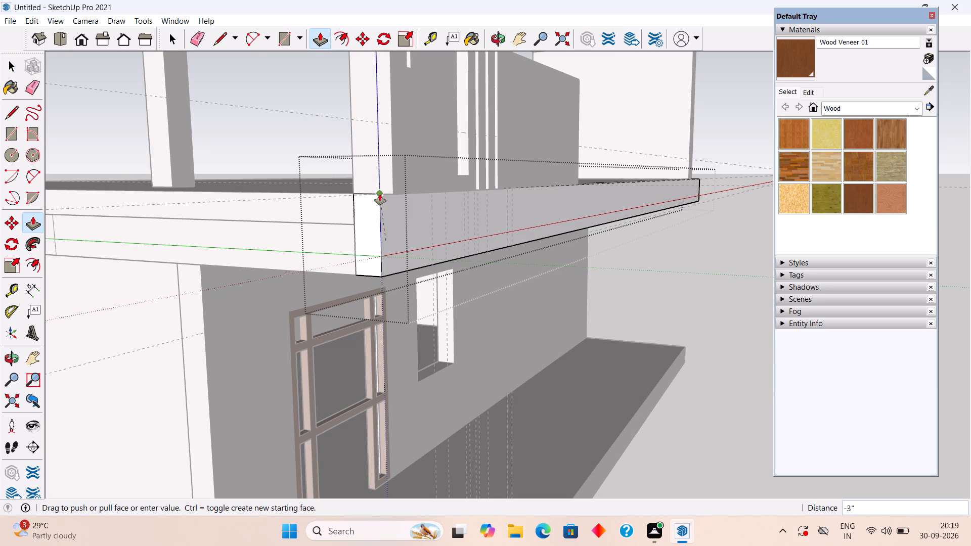
pyautogui.click(380, 192)
pyautogui.press('space')
pyautogui.moveTo(392, 195); pyautogui.dragTo(328, 255, button='middle')
pyautogui.click(198, 304)
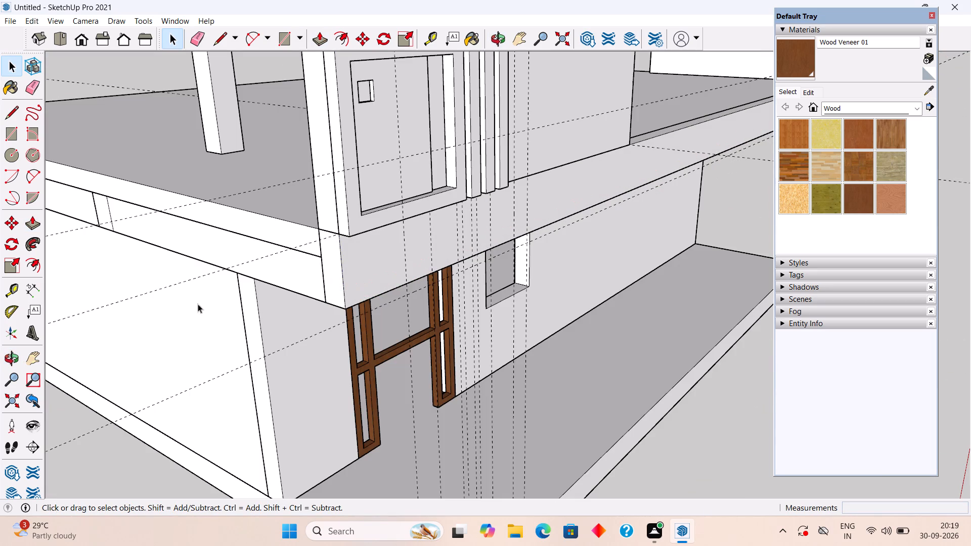
# Open the square frame on the parapet and scale it downward by about 1.47 in height to the fascia's underside.
pyautogui.moveTo(326, 268); pyautogui.dragTo(349, 151, button='middle')
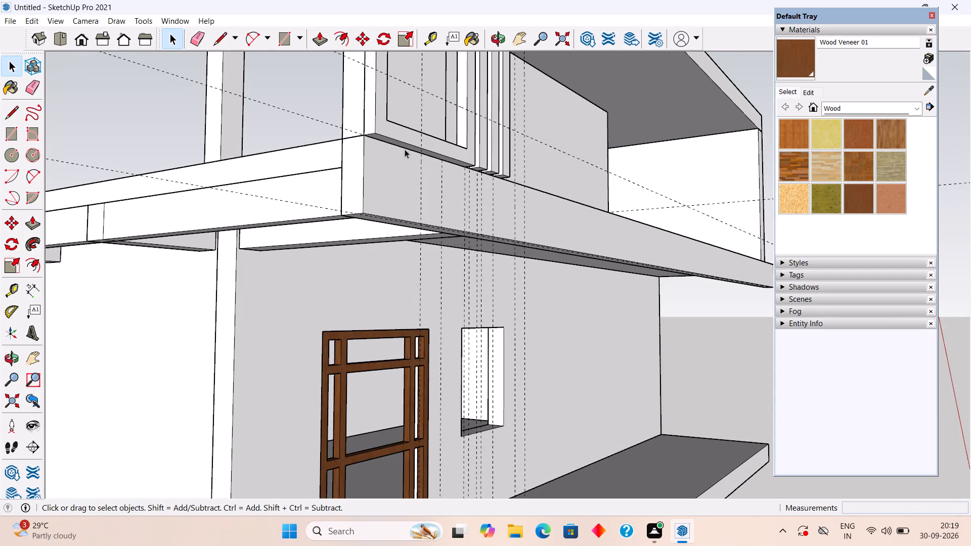
pyautogui.click(405, 146)
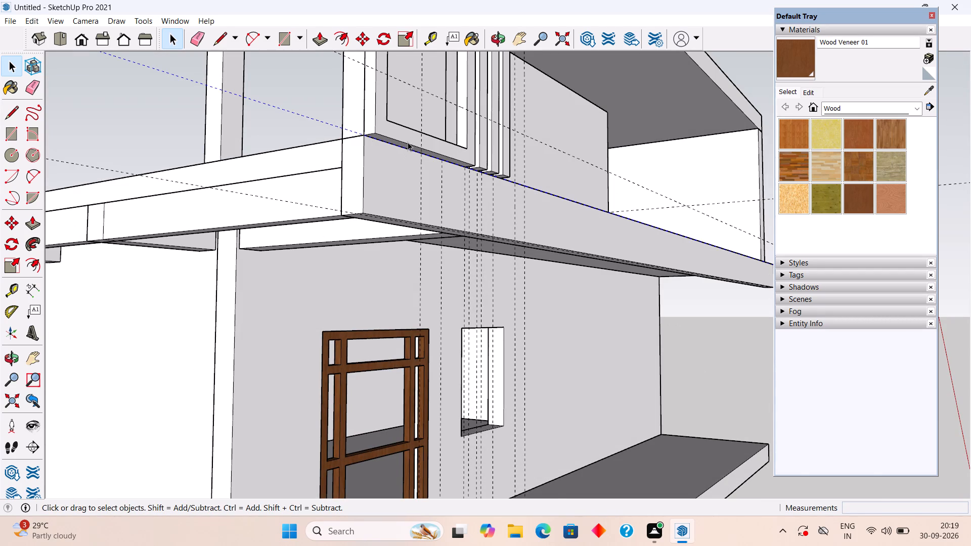
pyautogui.scroll(-5, 408, 142)
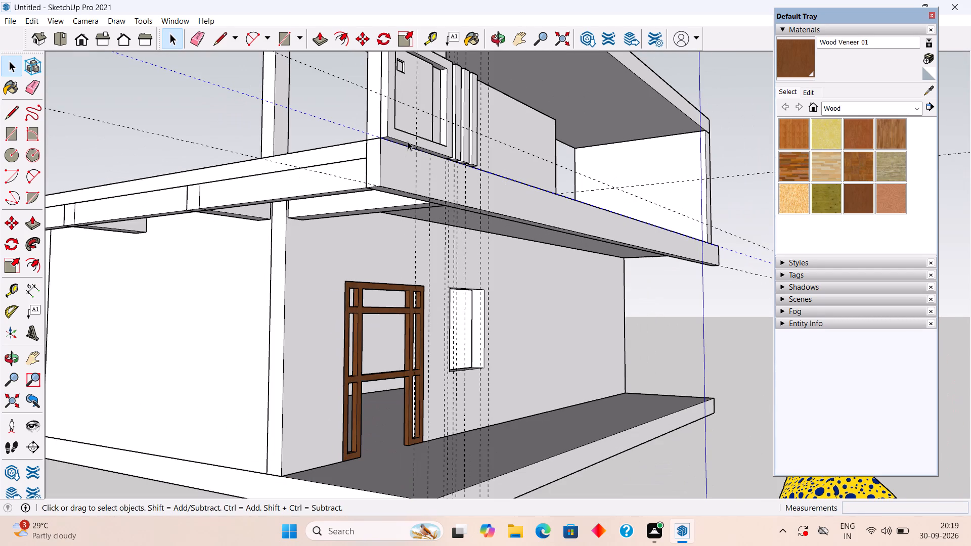
pyautogui.doubleClick(408, 141)
pyautogui.click(408, 141)
pyautogui.doubleClick(408, 141)
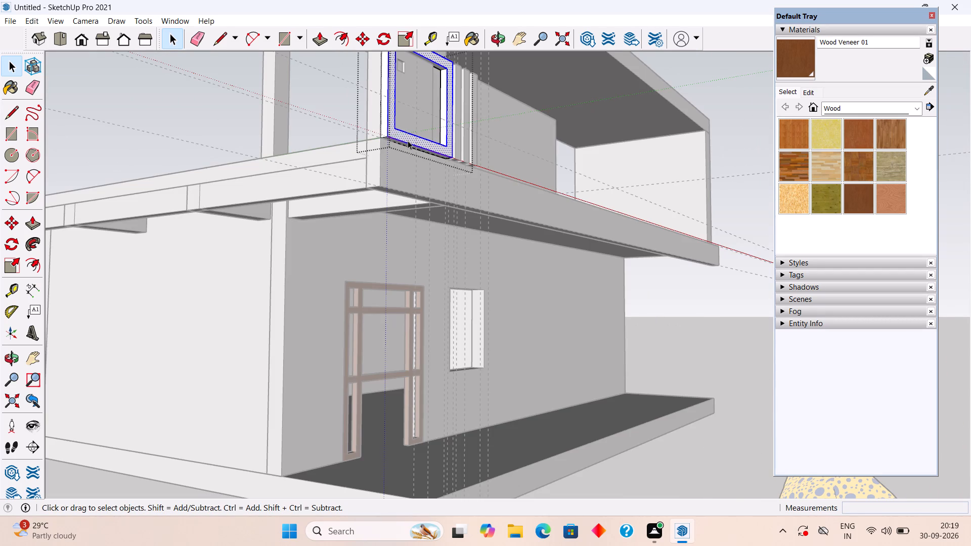
pyautogui.click(408, 141)
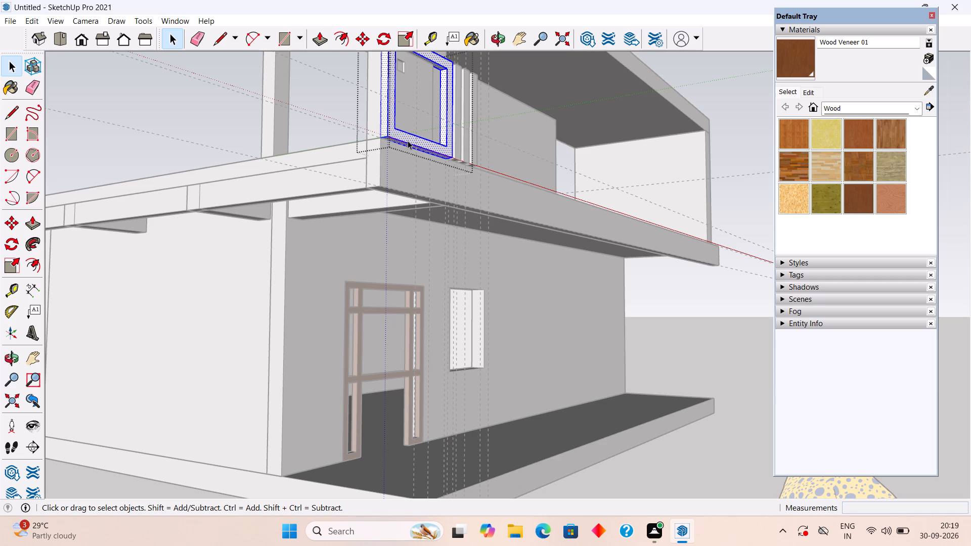
pyautogui.press('s')
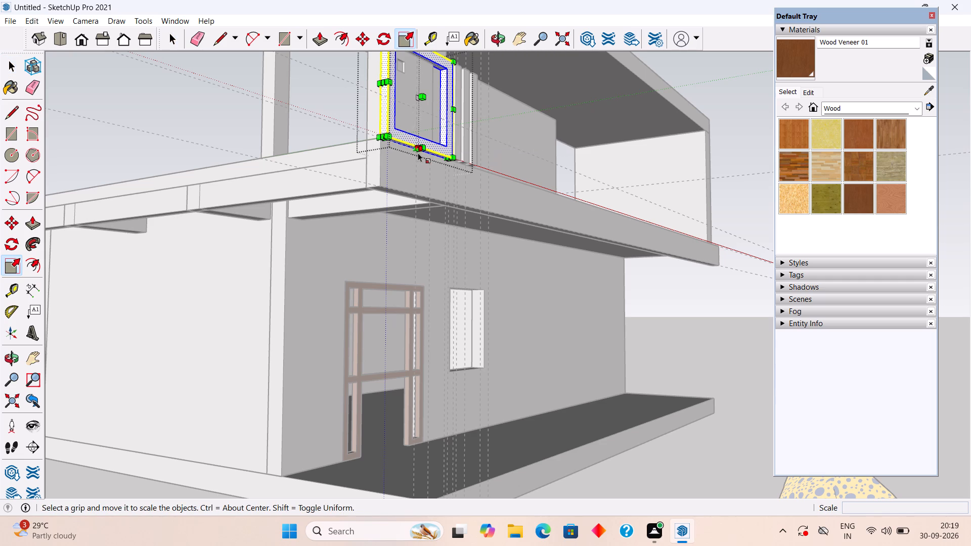
pyautogui.click(419, 152)
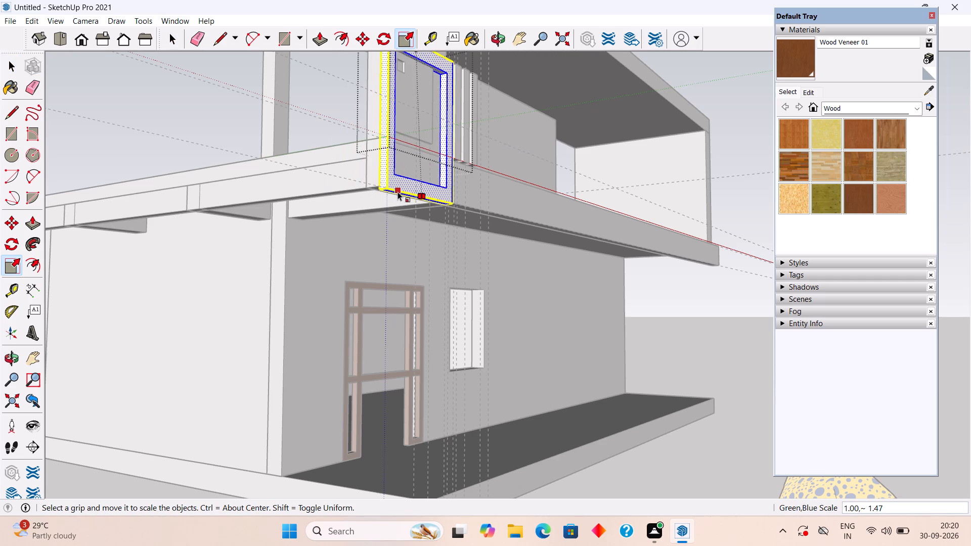
pyautogui.scroll(5, 398, 192)
pyautogui.click(399, 192)
pyautogui.press('space')
pyautogui.scroll(-7, 399, 192)
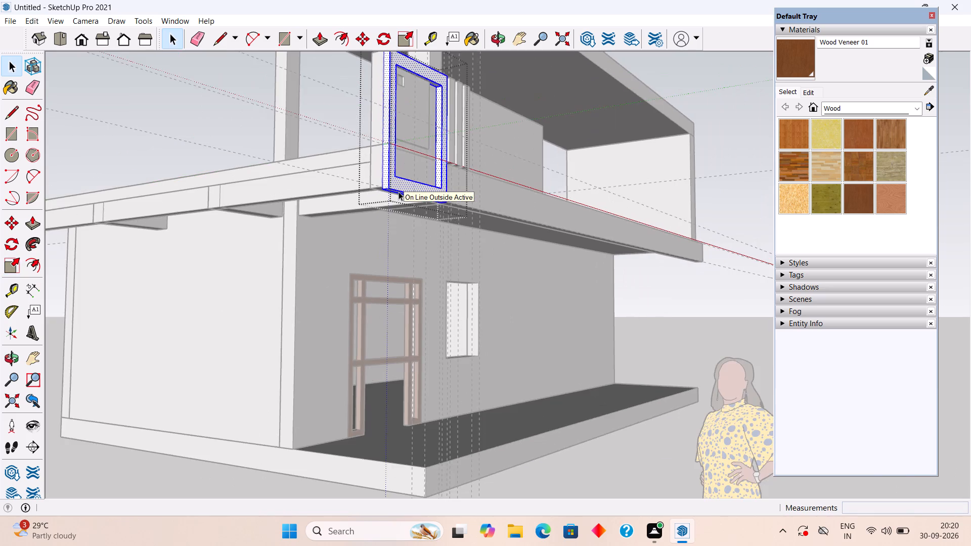
pyautogui.scroll(-5, 399, 192)
pyautogui.click(222, 73)
# Open the inner panel's group inside the frame and scale it about 1.26 in width and 3.00 in depth to span the opening.
pyautogui.moveTo(403, 190); pyautogui.dragTo(395, 198, button='middle')
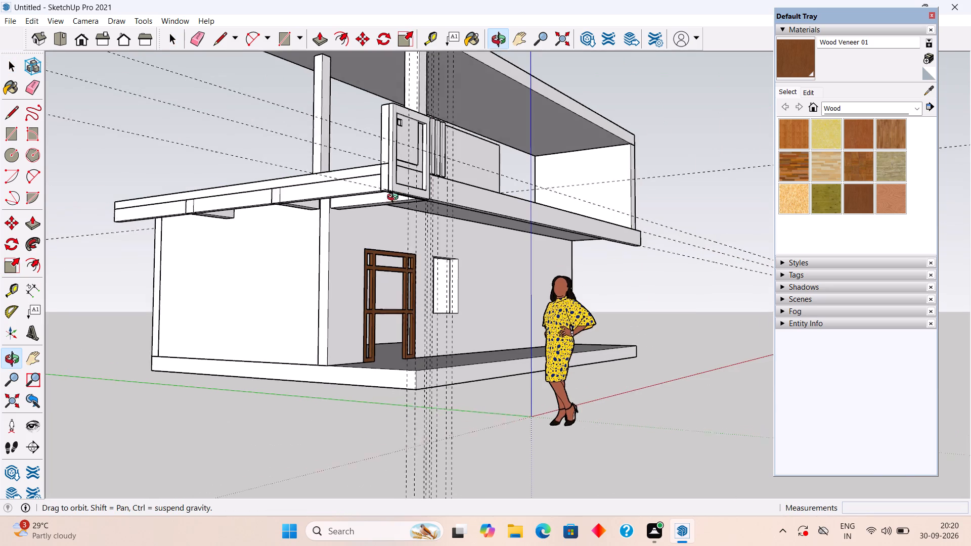
pyautogui.moveTo(395, 198); pyautogui.dragTo(220, 256, button='middle')
pyautogui.scroll(5, 323, 175)
pyautogui.scroll(4, 353, 221)
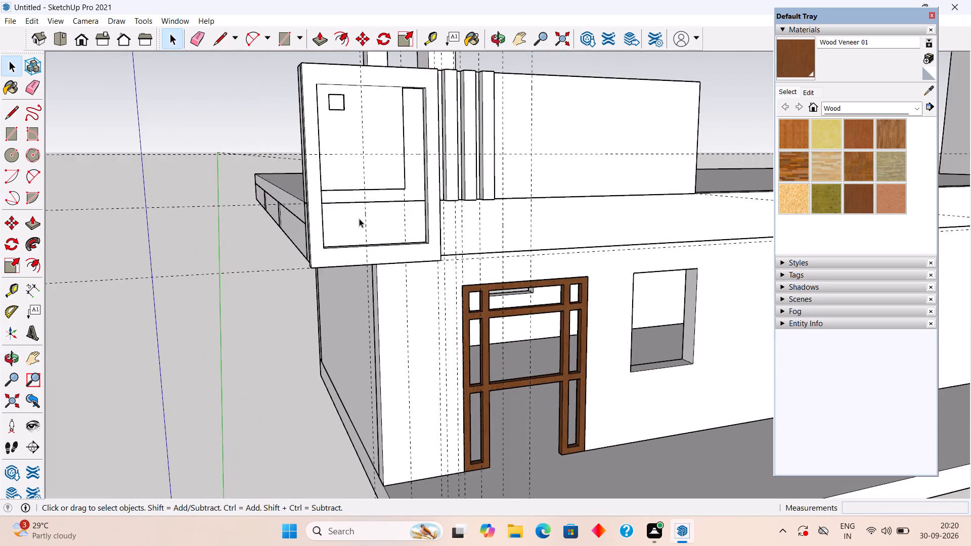
pyautogui.scroll(4, 359, 218)
pyautogui.moveTo(341, 182); pyautogui.dragTo(349, 121, button='middle')
pyautogui.scroll(3, 367, 170)
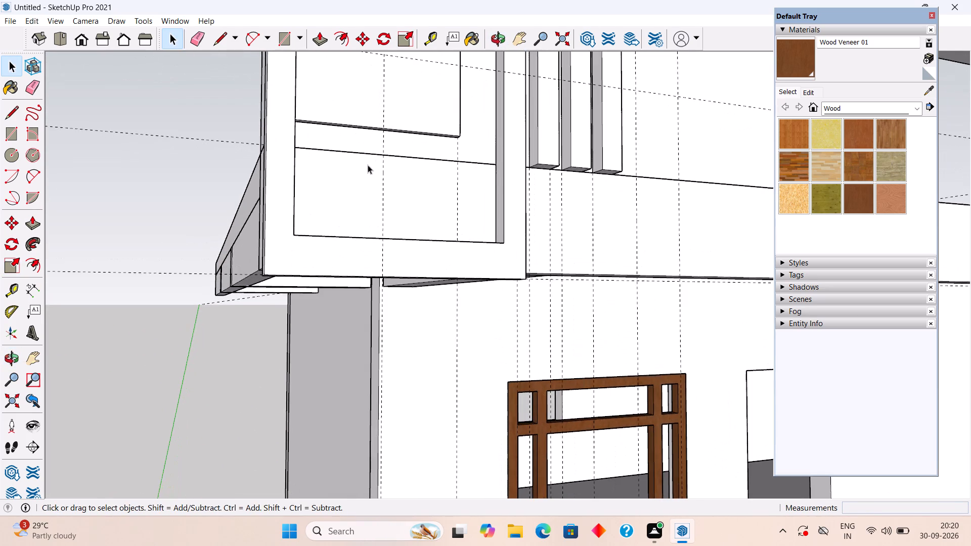
pyautogui.moveTo(359, 132); pyautogui.dragTo(362, 96, button='middle')
pyautogui.scroll(2, 332, 131)
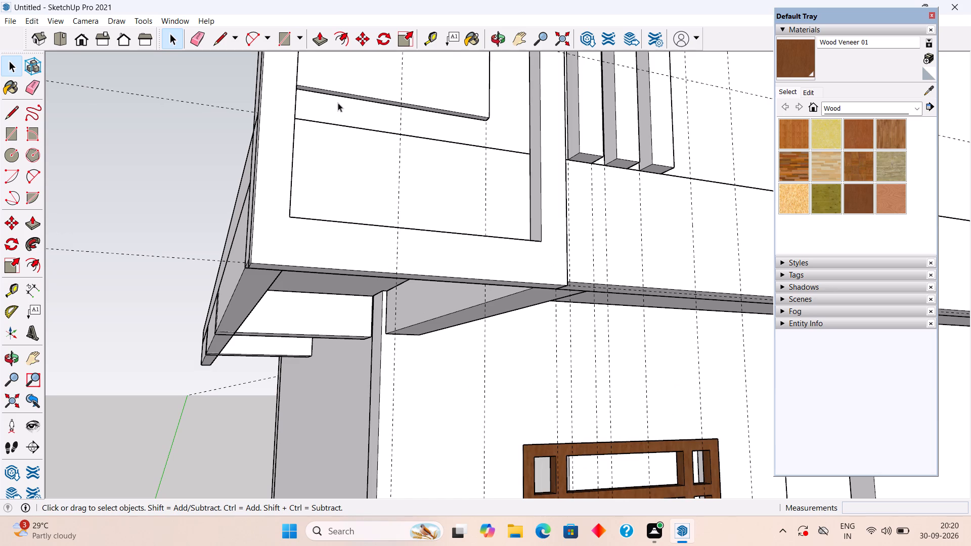
pyautogui.click(338, 94)
pyautogui.tripleClick(339, 86)
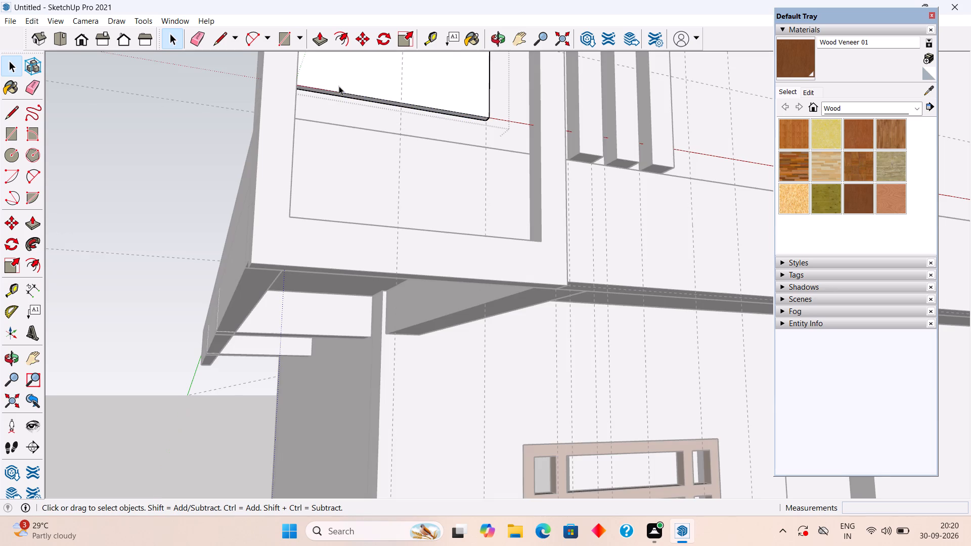
pyautogui.scroll(-4, 339, 92)
pyautogui.scroll(-8, 339, 146)
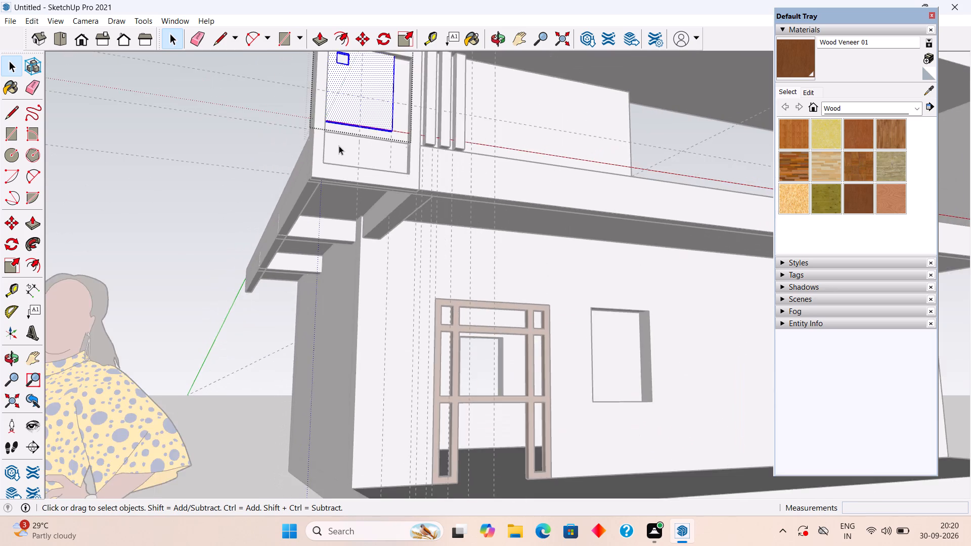
pyautogui.scroll(-7, 339, 146)
pyautogui.scroll(7, 343, 109)
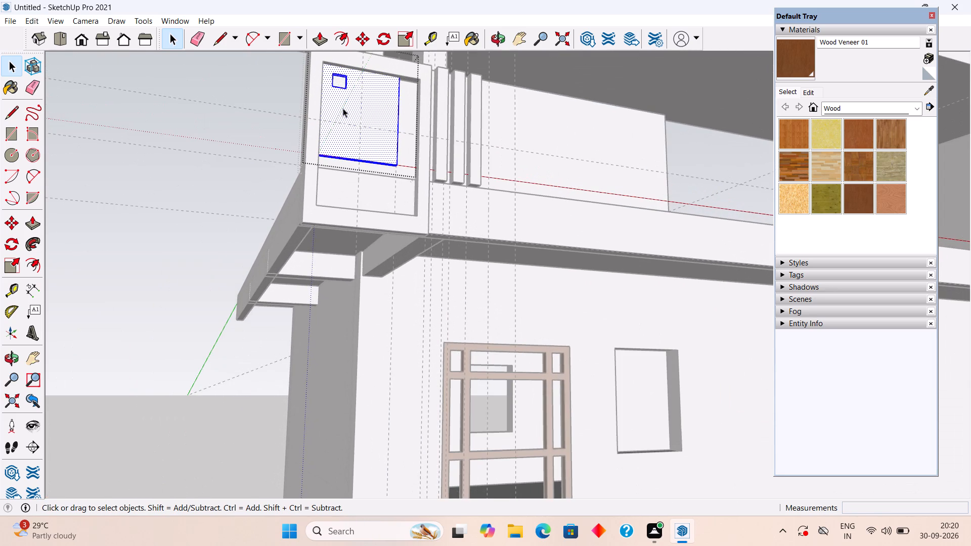
pyautogui.moveTo(343, 108); pyautogui.dragTo(373, 159, button='middle')
pyautogui.moveTo(373, 163); pyautogui.dragTo(308, 202, button='middle')
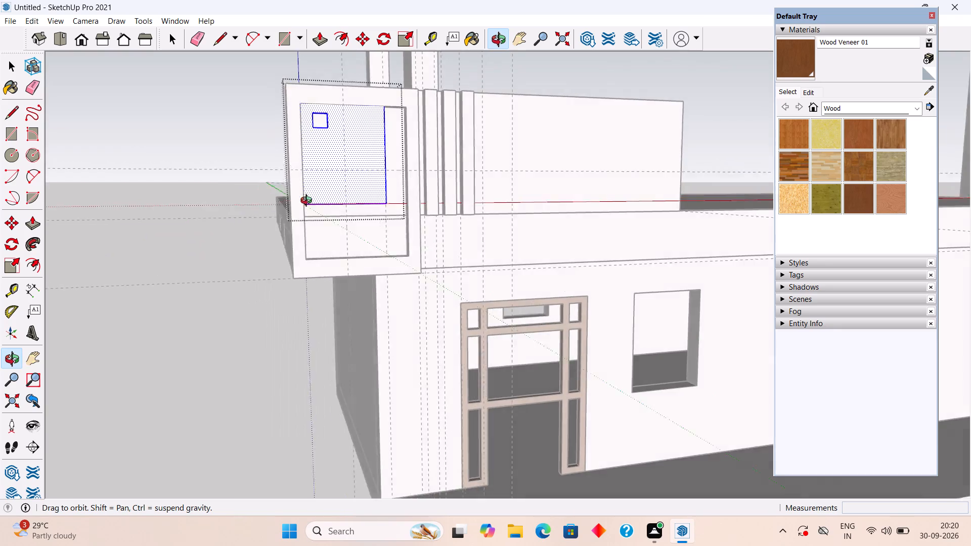
pyautogui.moveTo(308, 202); pyautogui.dragTo(249, 238, button='middle')
pyautogui.moveTo(343, 184); pyautogui.dragTo(245, 215, button='middle')
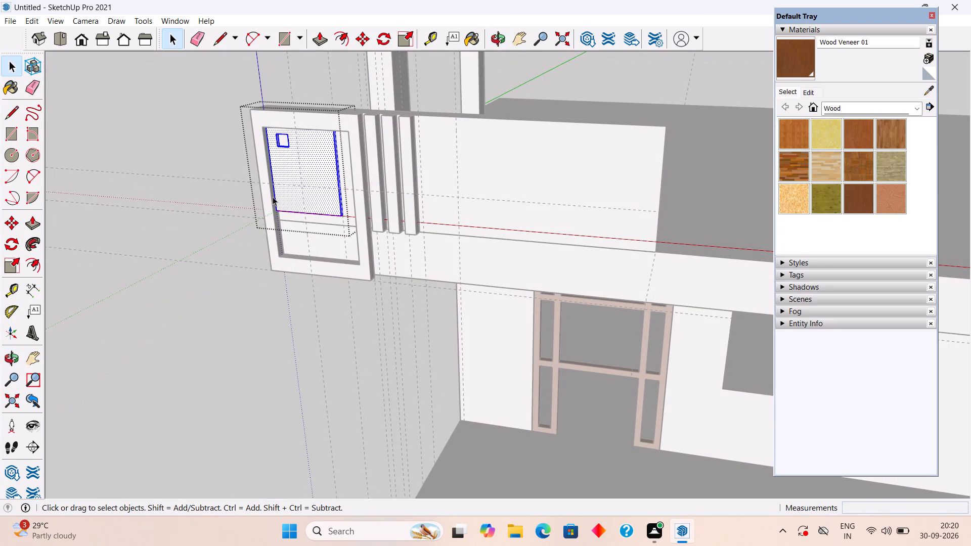
pyautogui.press('s')
pyautogui.click(339, 171)
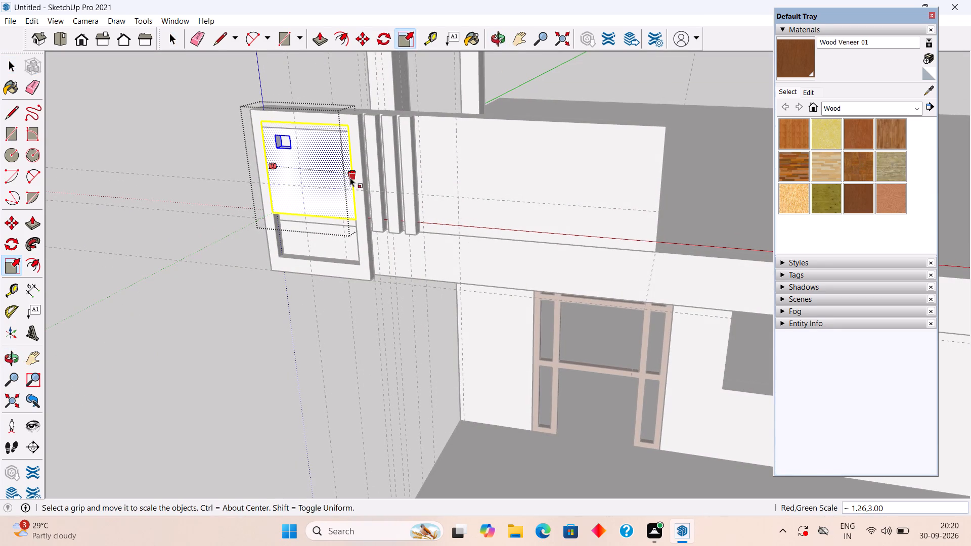
pyautogui.click(350, 175)
# Scale the widened inner panel by 0.21 in depth and 1.01 in height.
pyautogui.moveTo(321, 217); pyautogui.dragTo(362, 84, button='middle')
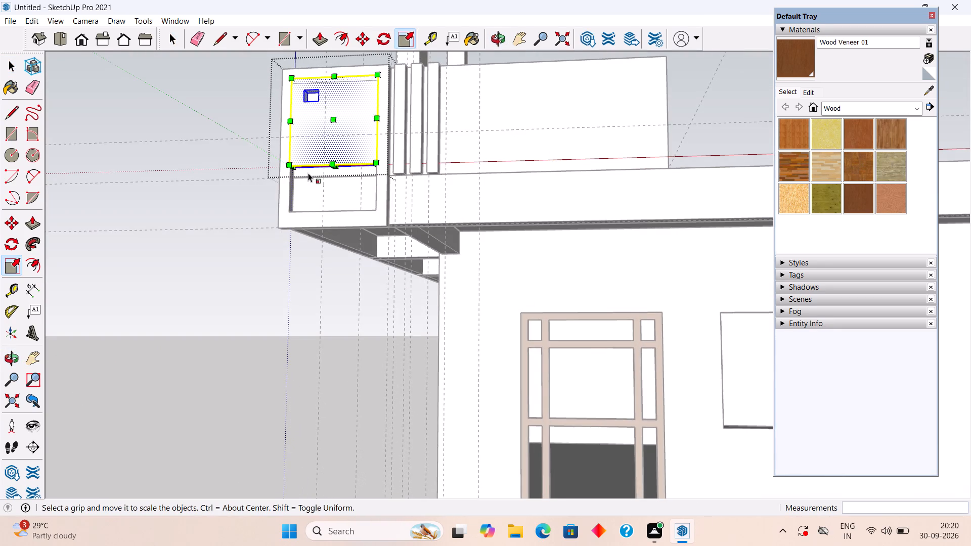
pyautogui.scroll(1, 316, 171)
pyautogui.click(338, 166)
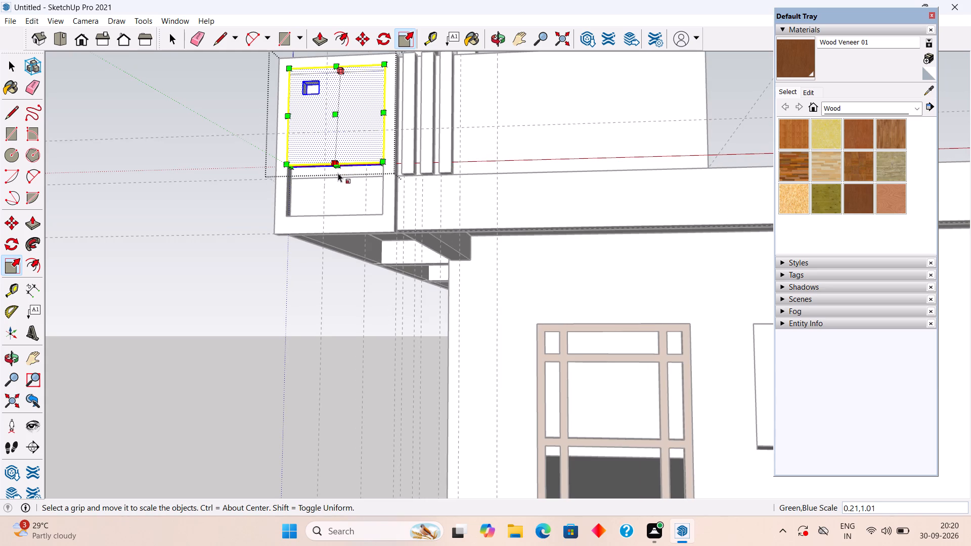
pyautogui.moveTo(336, 165); pyautogui.dragTo(340, 181)
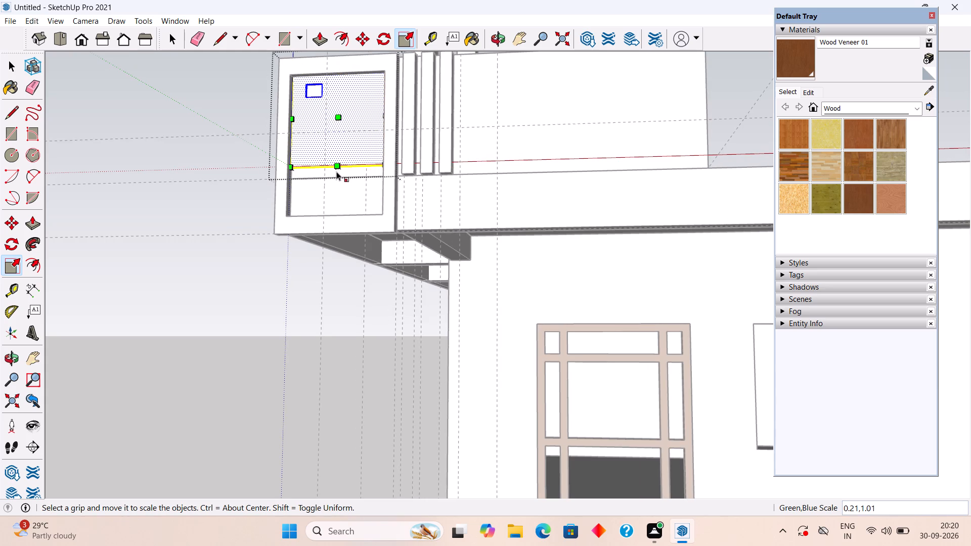
# Scale the inner panel downward by 1.50 in height to the bottom edge of the frame opening.
pyautogui.moveTo(337, 170); pyautogui.dragTo(338, 199)
pyautogui.scroll(7, 335, 175)
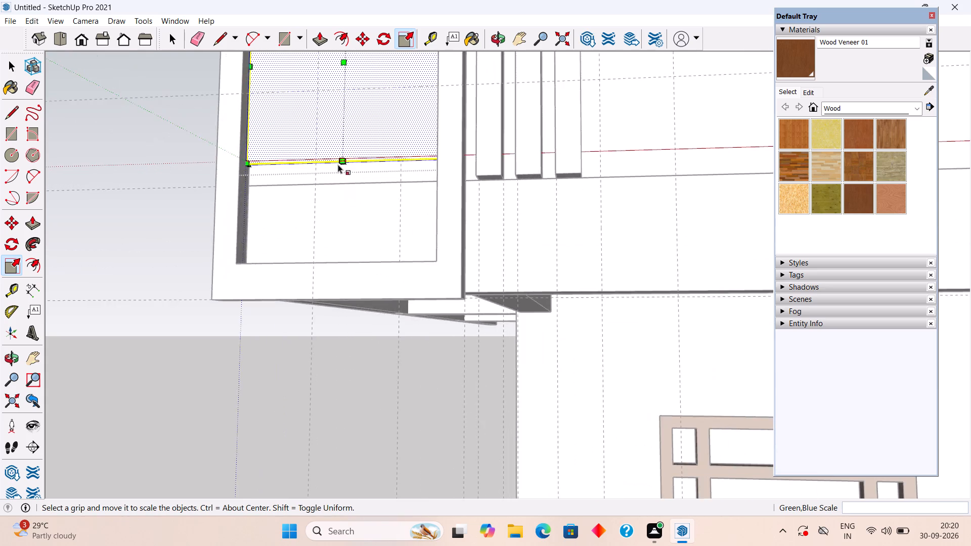
pyautogui.scroll(4, 338, 164)
pyautogui.moveTo(344, 161); pyautogui.dragTo(354, 207)
pyautogui.scroll(6, 347, 185)
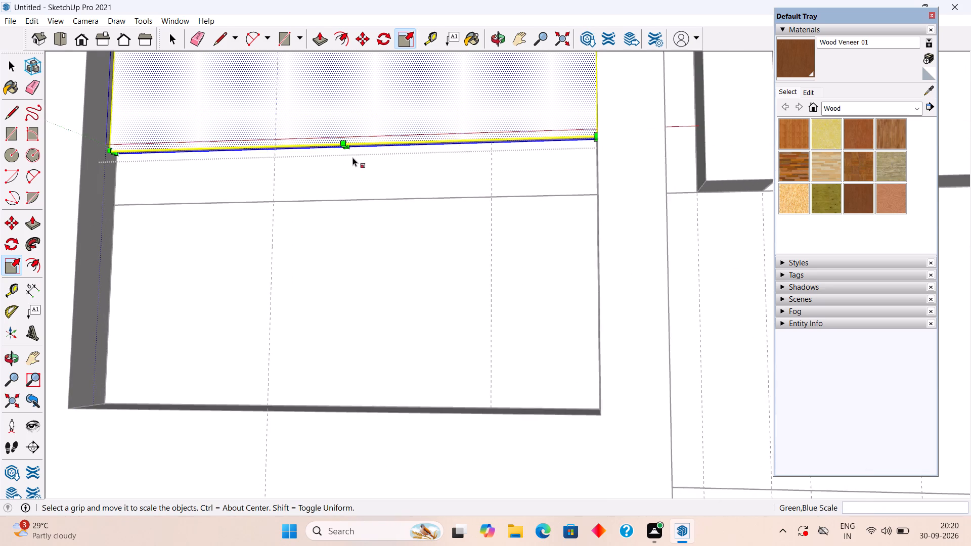
pyautogui.scroll(1, 352, 157)
pyautogui.moveTo(352, 156); pyautogui.dragTo(367, 58, button='middle')
pyautogui.middleClick(367, 58)
pyautogui.moveTo(358, 140); pyautogui.dragTo(348, 380)
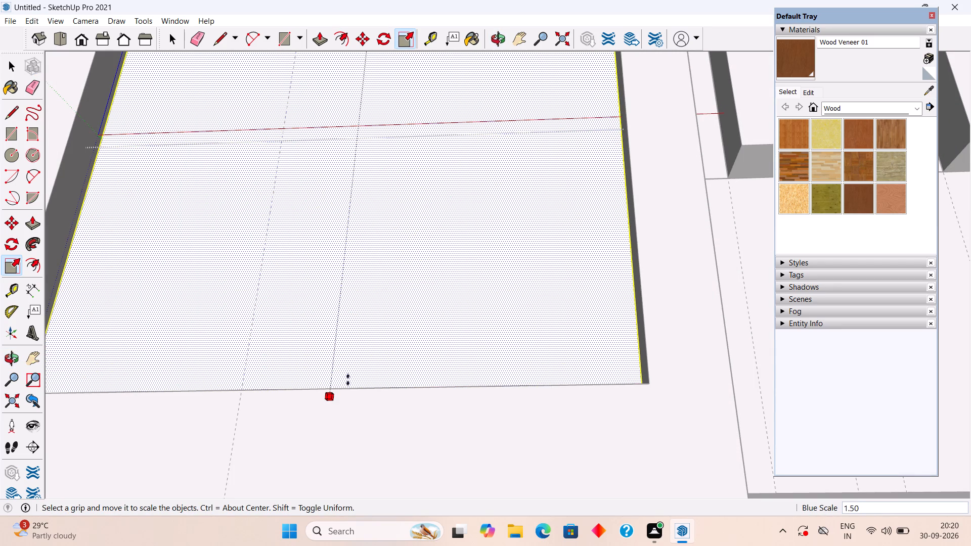
# Finish scaling the inner panel down to the frame opening's bottom edge and close the panel and frame groups.
pyautogui.moveTo(348, 380); pyautogui.dragTo(349, 386)
pyautogui.scroll(-17, 349, 386)
pyautogui.press('space')
pyautogui.click(145, 200)
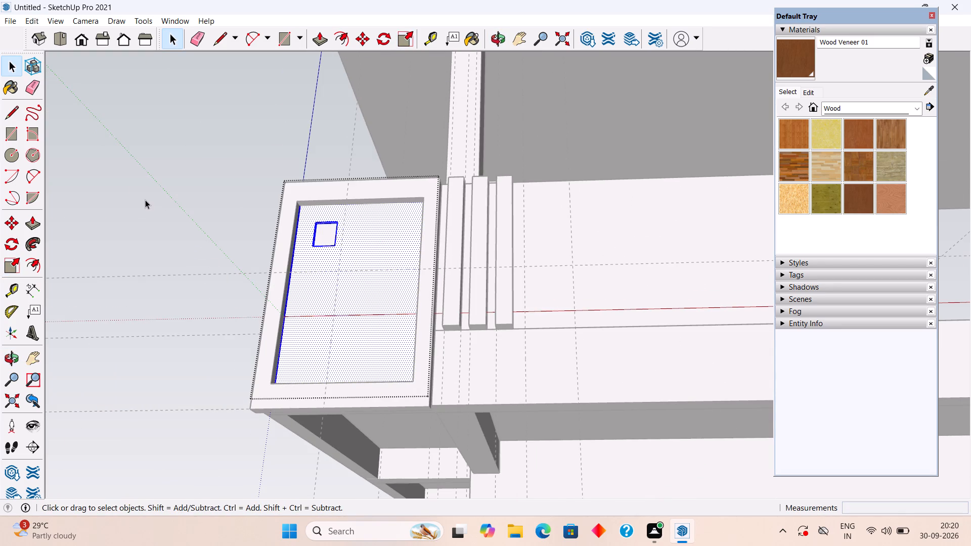
pyautogui.moveTo(338, 151); pyautogui.dragTo(329, 384, button='middle')
pyautogui.click(115, 174)
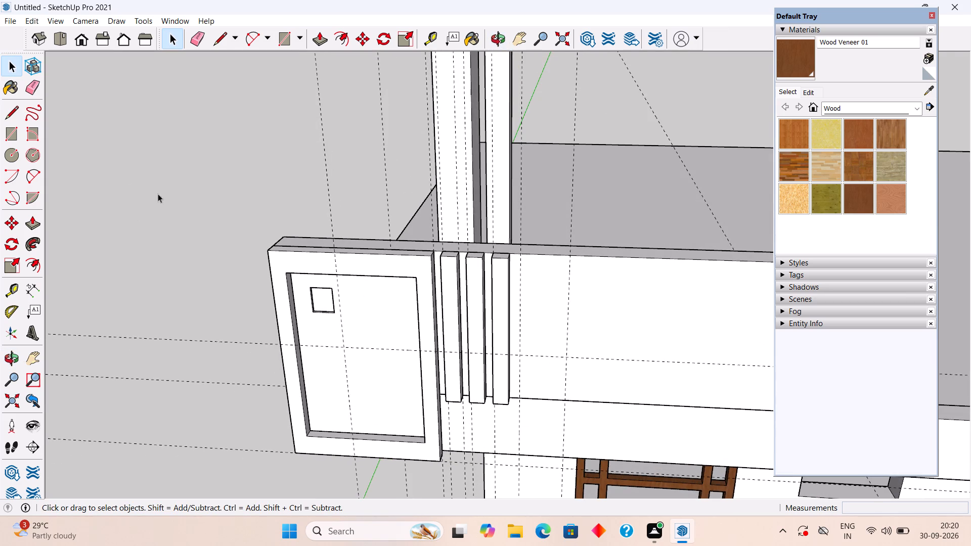
# Examine from several angles how the extended frame and inner panel sit against the parapet and fascia.
pyautogui.moveTo(271, 239); pyautogui.dragTo(351, 157, button='middle')
pyautogui.scroll(-9, 351, 157)
pyautogui.scroll(-1, 385, 233)
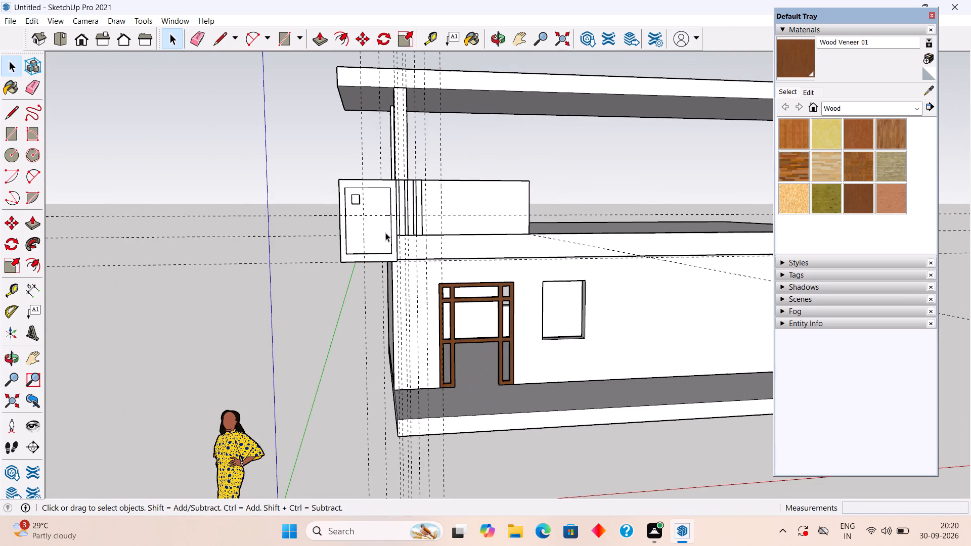
pyautogui.scroll(2, 404, 243)
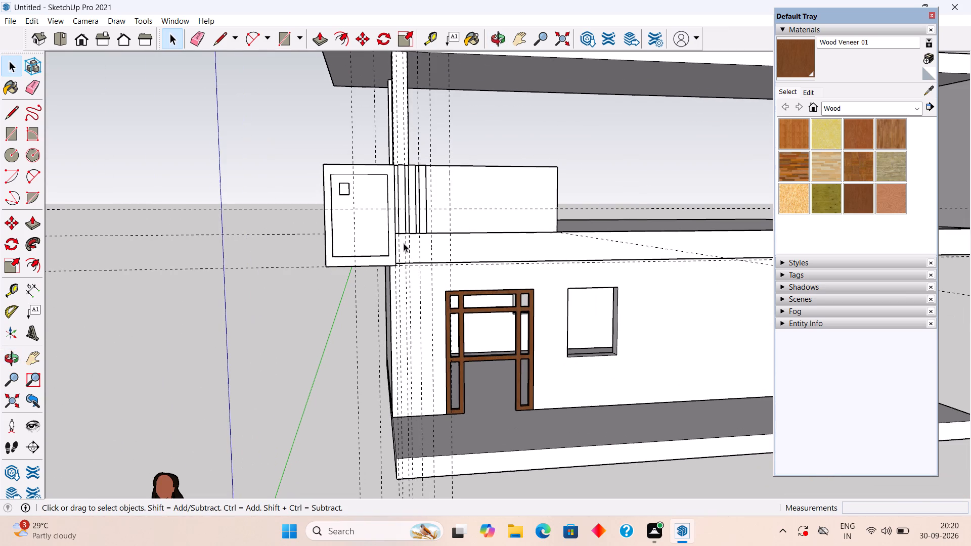
pyautogui.moveTo(412, 211); pyautogui.dragTo(459, 183, button='middle')
pyautogui.moveTo(461, 183); pyautogui.dragTo(590, 246, button='middle')
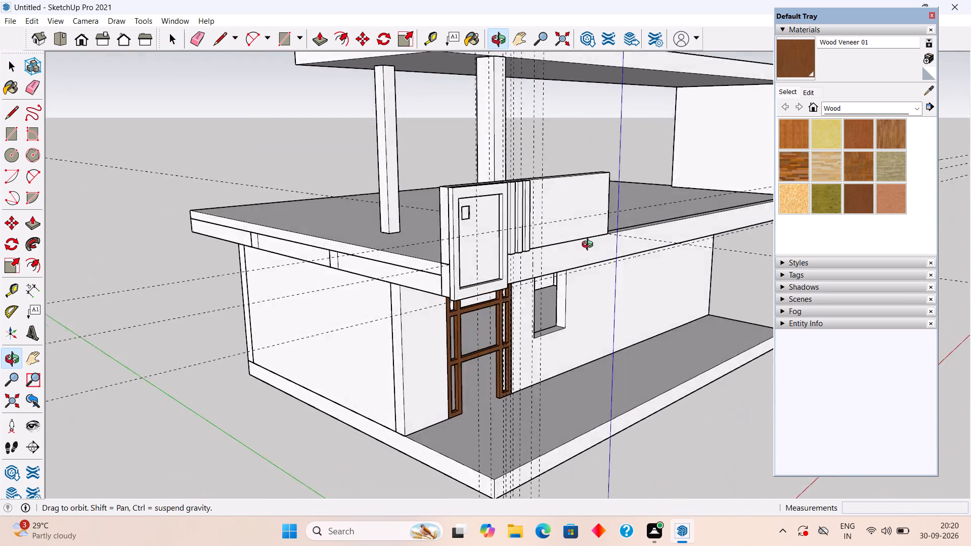
pyautogui.moveTo(590, 246); pyautogui.dragTo(481, 247, button='middle')
# Open the vertical strip nearest the square frame and push/pull its bottom face down 1' 5" to the fascia's underside.
pyautogui.scroll(5, 430, 280)
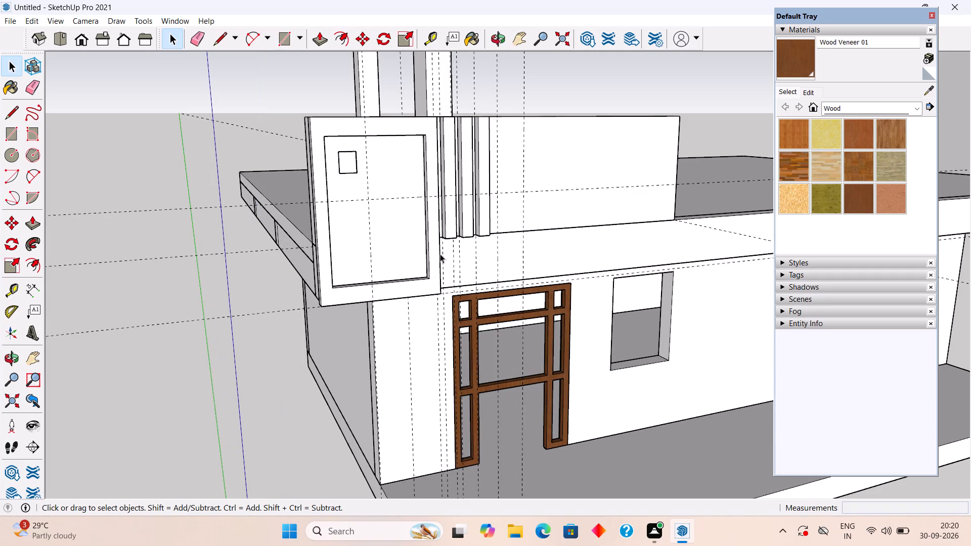
pyautogui.moveTo(433, 240); pyautogui.dragTo(391, 125, button='middle')
pyautogui.scroll(4, 436, 183)
pyautogui.moveTo(434, 178); pyautogui.dragTo(434, 106, button='middle')
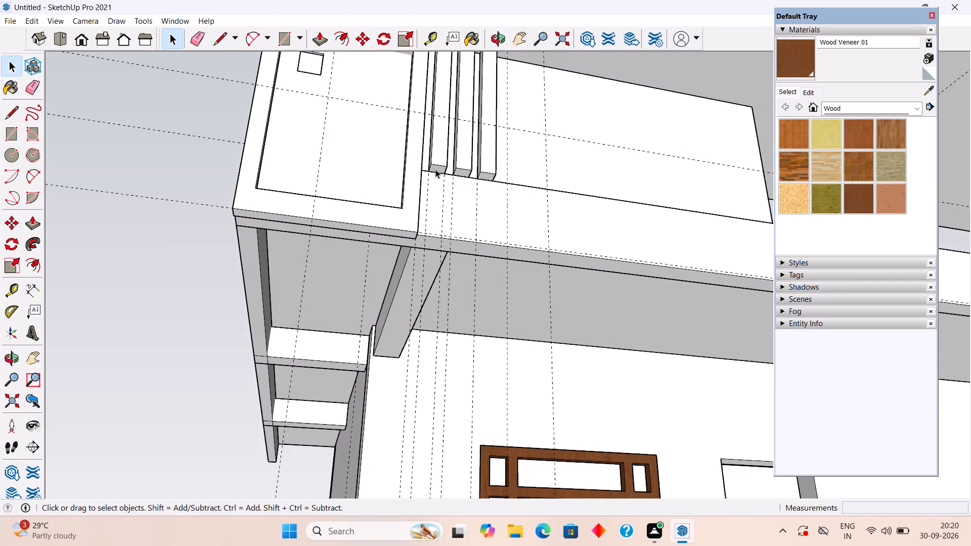
pyautogui.tripleClick(435, 169)
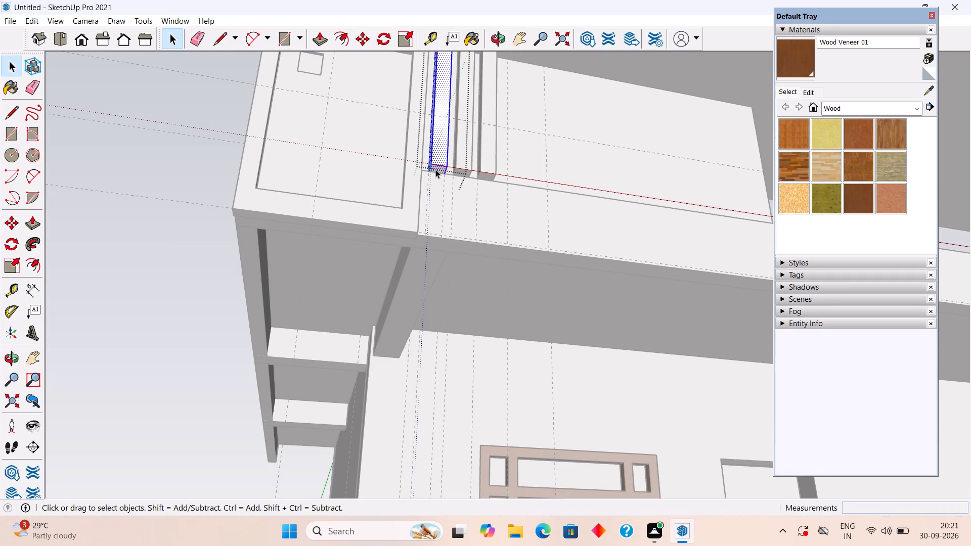
pyautogui.press('p')
pyautogui.click(439, 166)
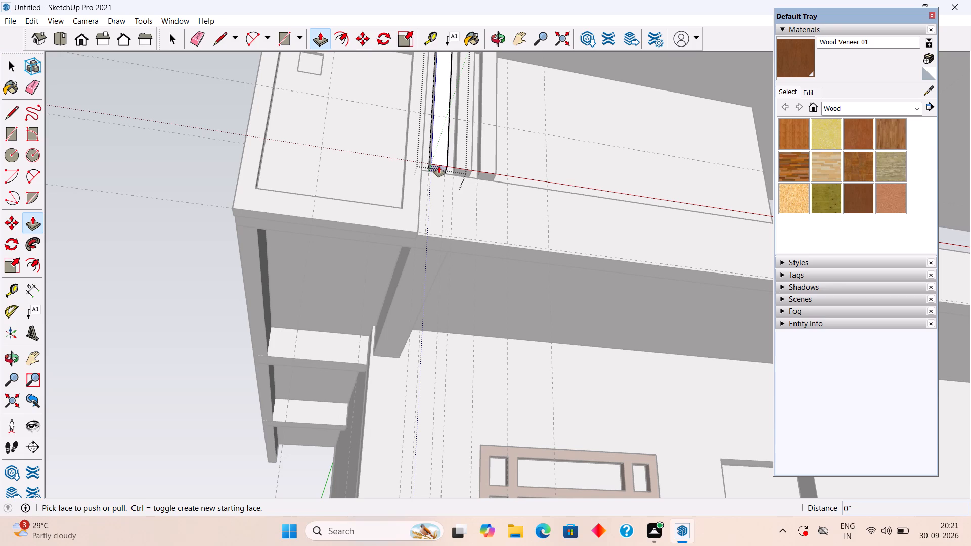
pyautogui.click(416, 227)
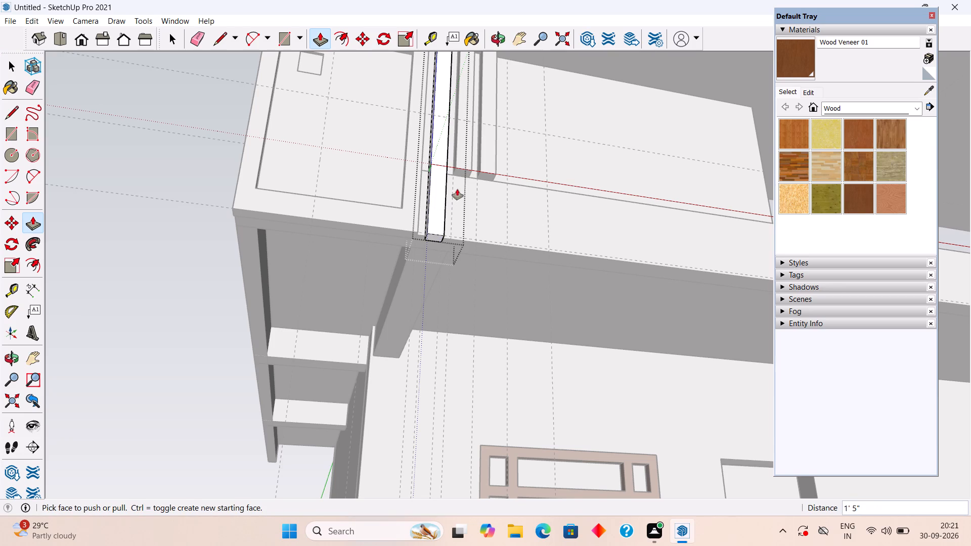
pyautogui.press('space')
# Open the middle vertical strip and push/pull its bottom face down 1' 5", level with the first strip.
pyautogui.tripleClick(462, 152)
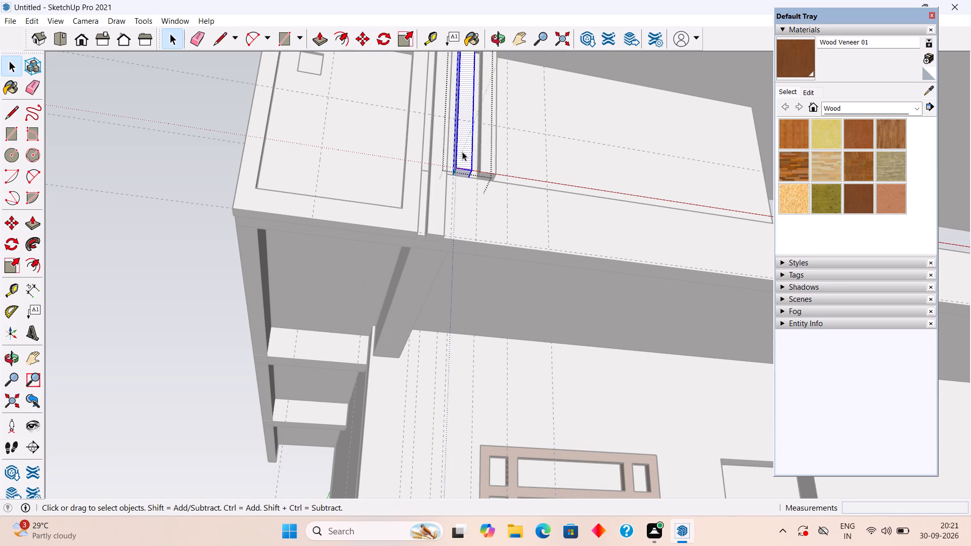
pyautogui.press('p')
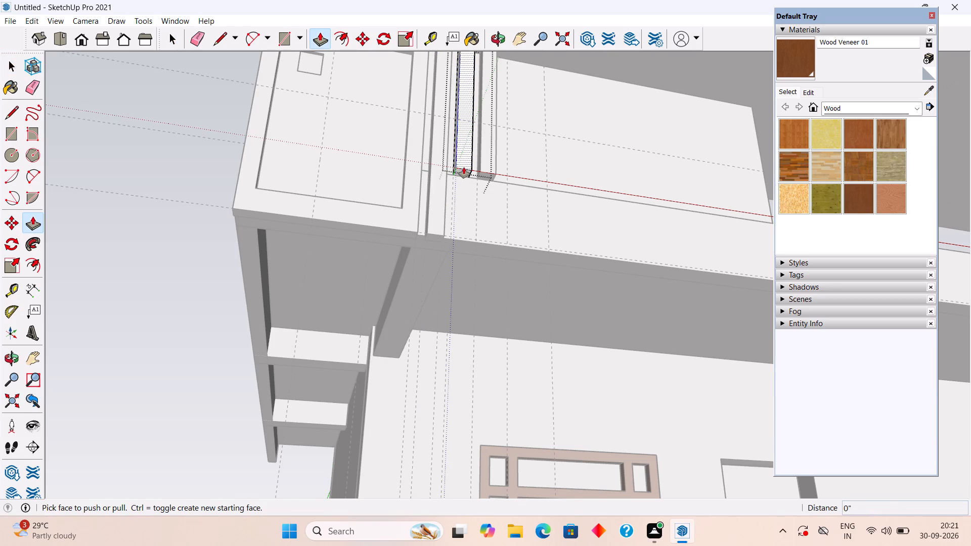
pyautogui.click(464, 170)
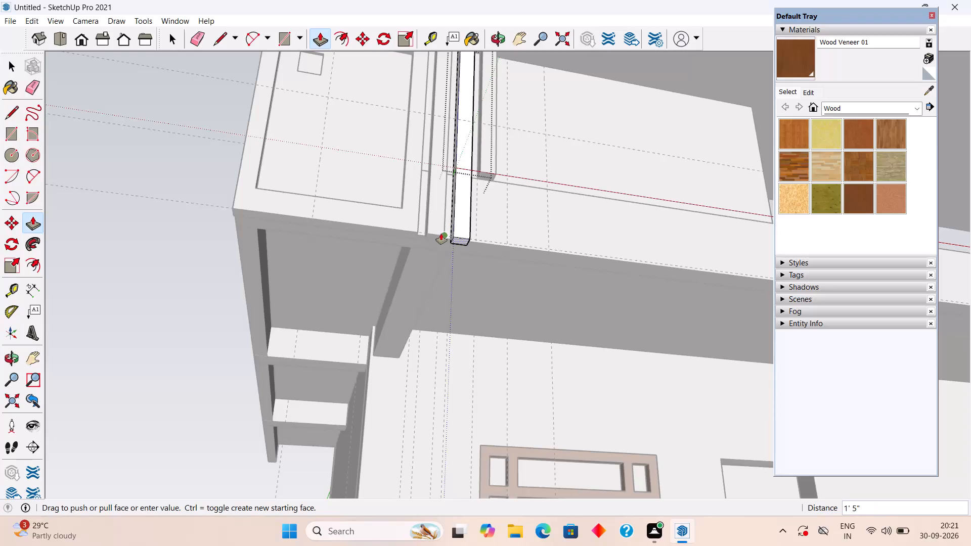
pyautogui.click(441, 234)
pyautogui.press('space')
# Open the third vertical strip, farthest from the square frame, for editing.
pyautogui.click(481, 158)
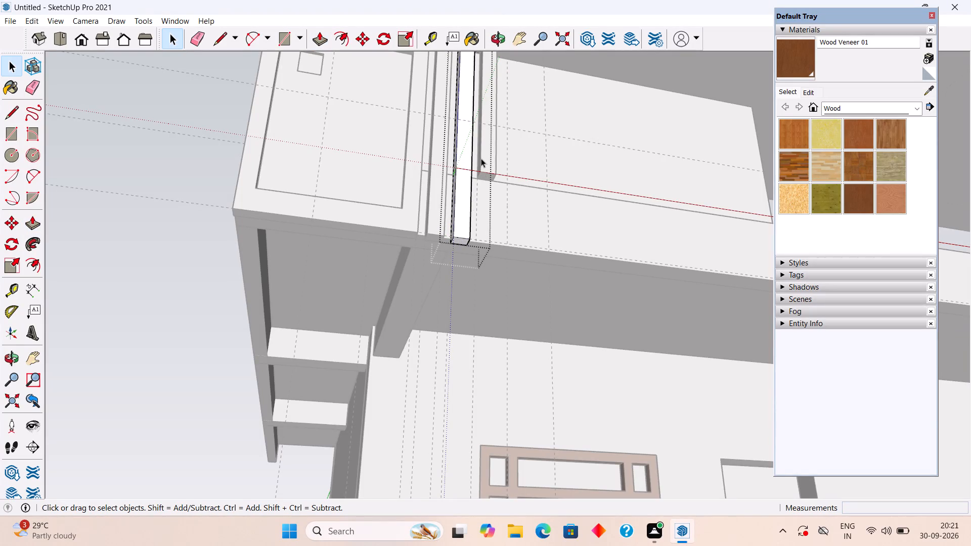
pyautogui.doubleClick(489, 163)
pyautogui.click(489, 163)
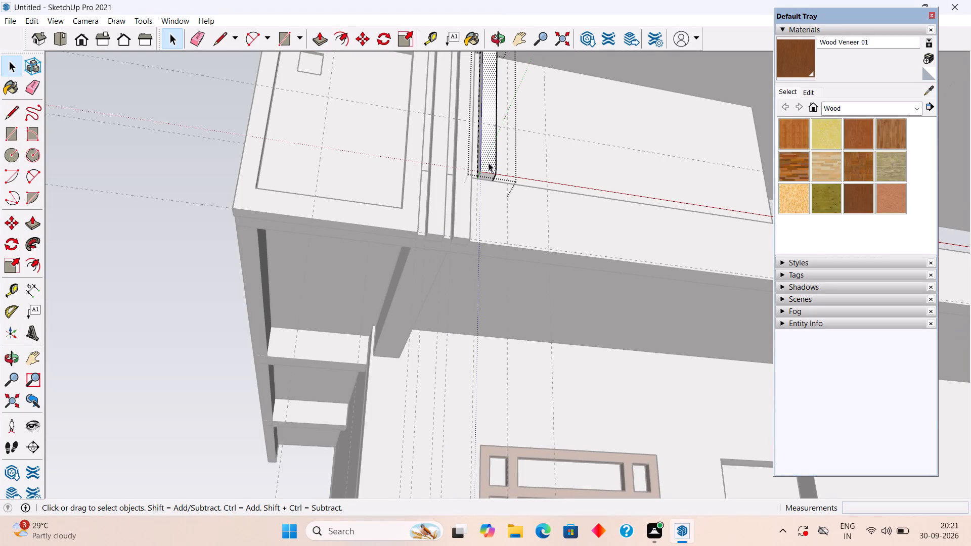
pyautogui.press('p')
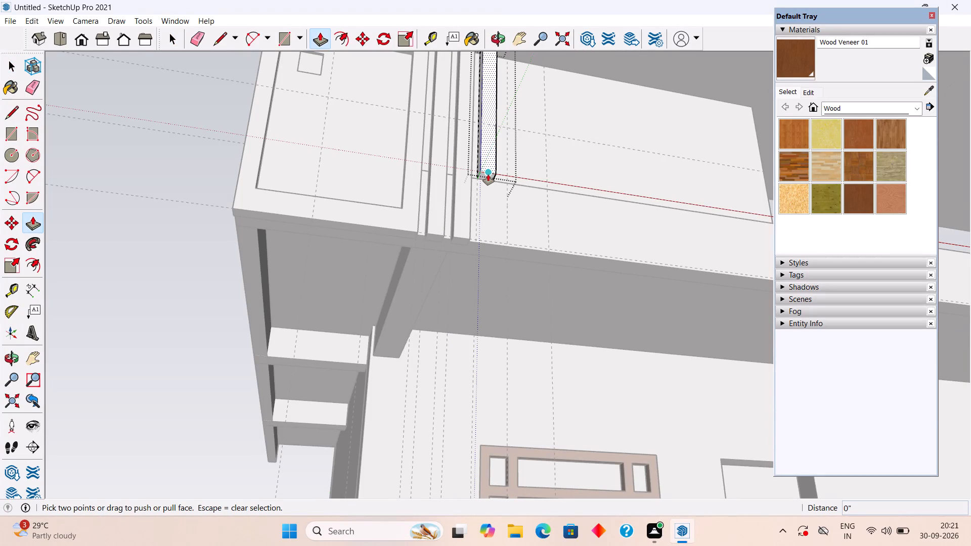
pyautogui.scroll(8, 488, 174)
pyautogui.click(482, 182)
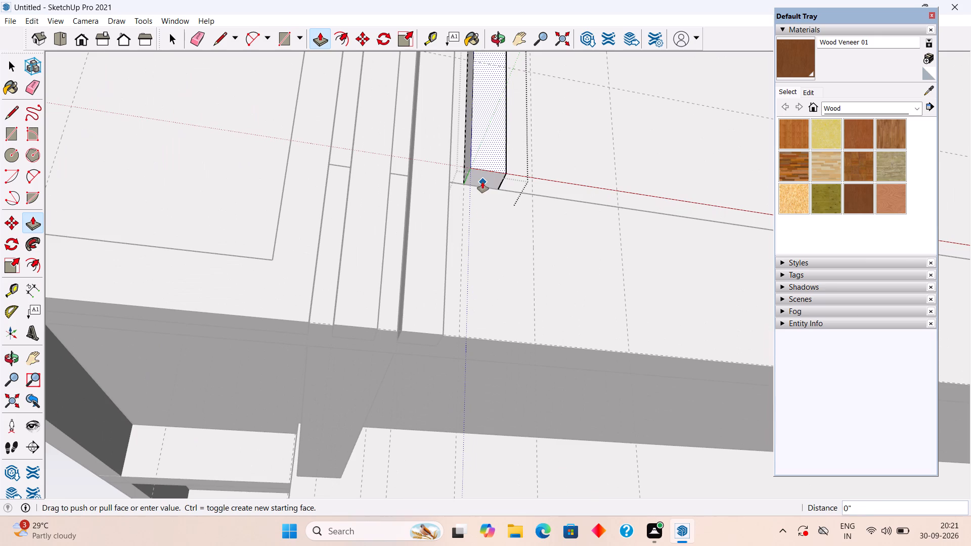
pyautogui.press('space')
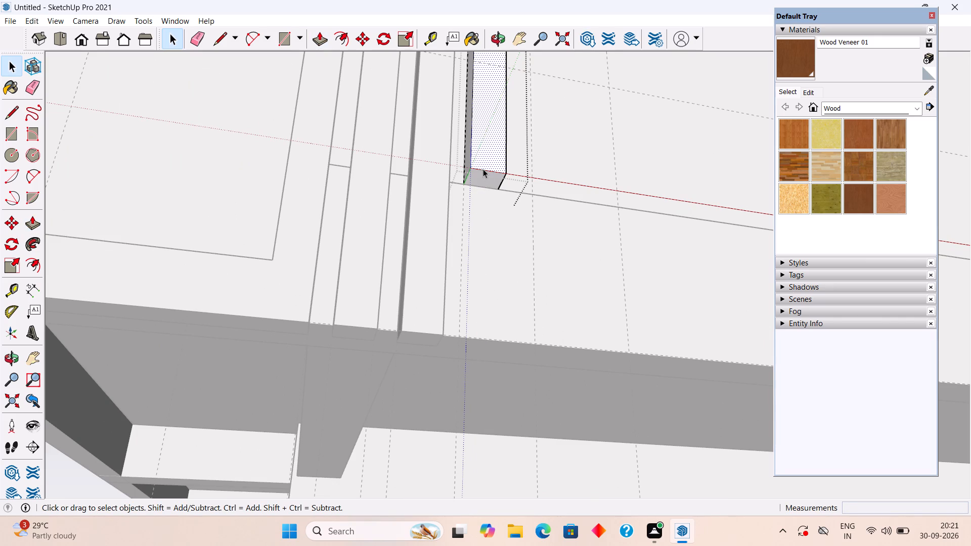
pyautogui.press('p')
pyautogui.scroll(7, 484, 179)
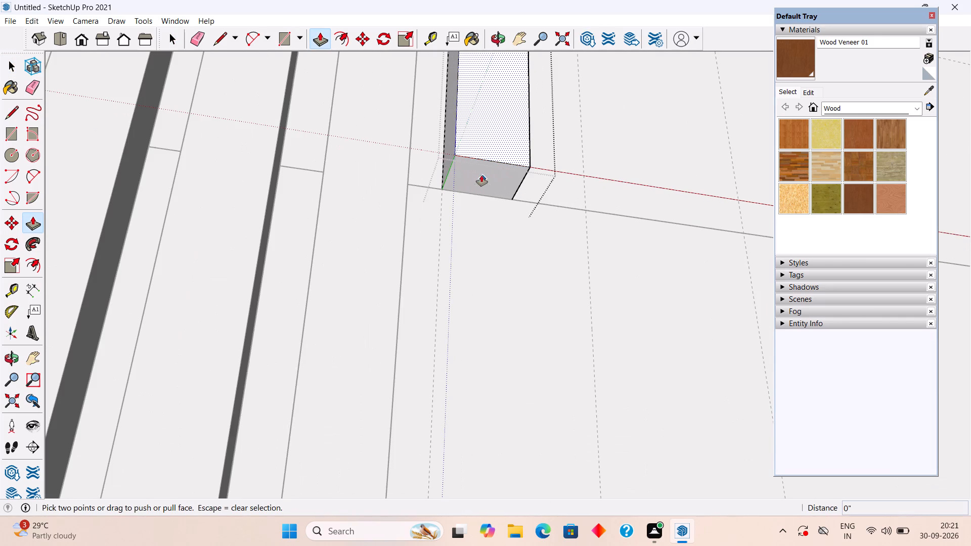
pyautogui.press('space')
# Push/pull the third strip's bottom face down 1' 5", level with the other two strips, and close the strip.
pyautogui.doubleClick(479, 123)
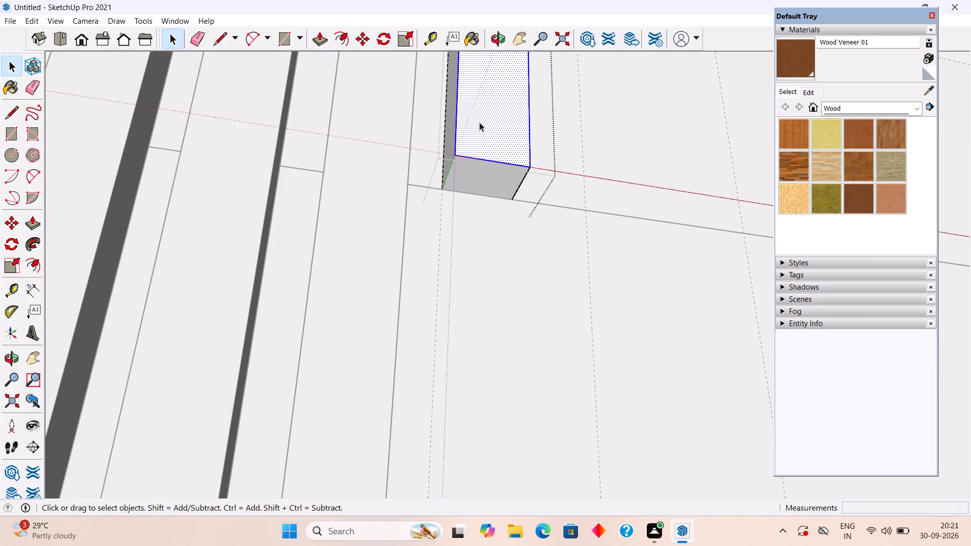
pyautogui.click(479, 122)
pyautogui.doubleClick(479, 171)
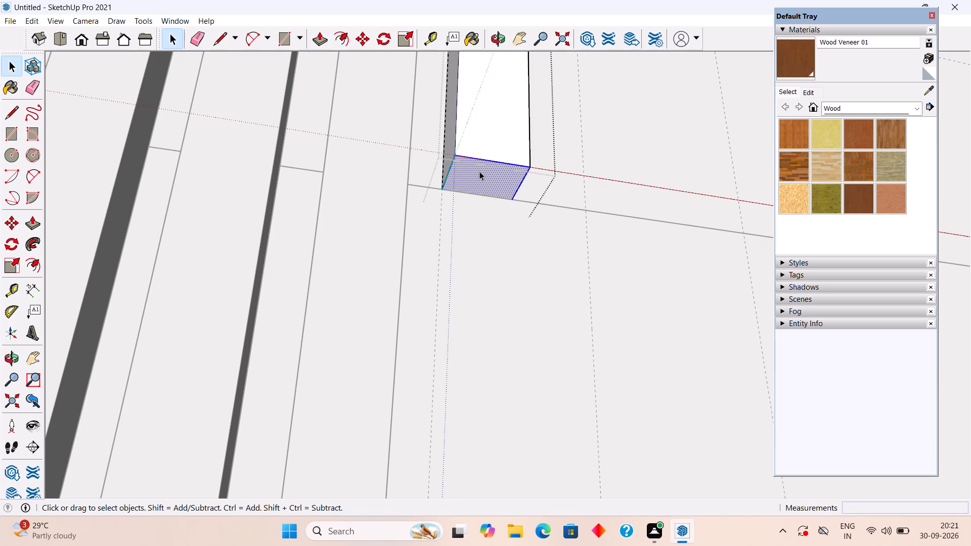
pyautogui.press('p')
pyautogui.click(479, 171)
pyautogui.scroll(-8, 485, 243)
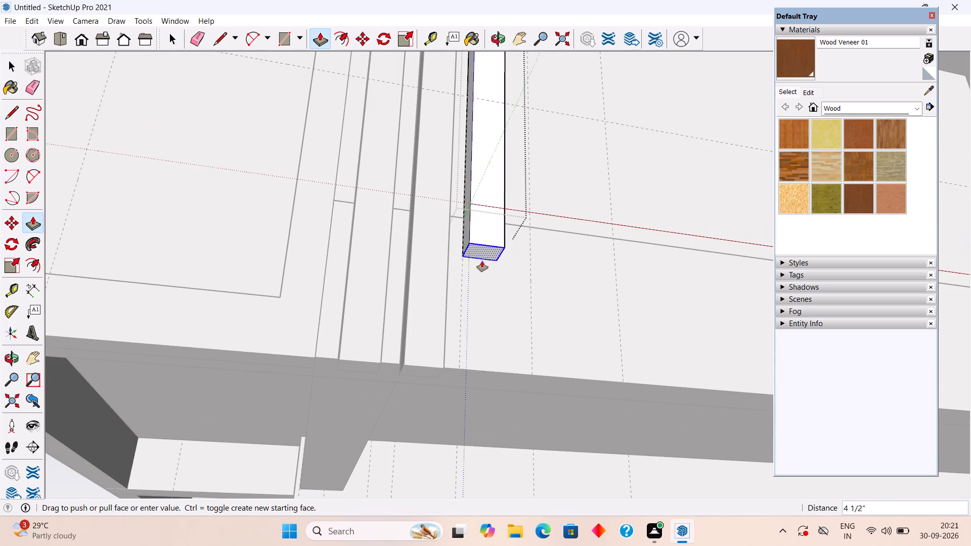
pyautogui.click(390, 362)
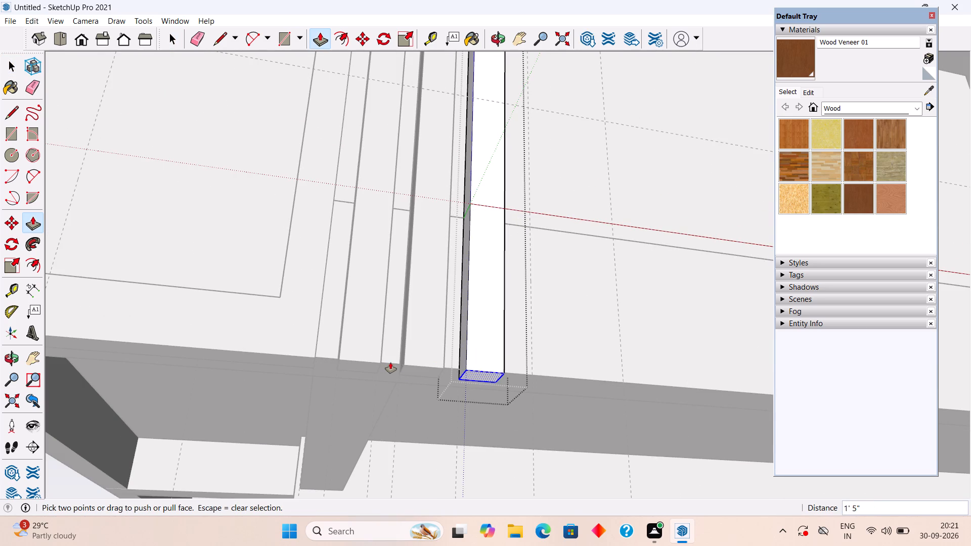
pyautogui.moveTo(449, 381); pyautogui.dragTo(539, 506, button='middle')
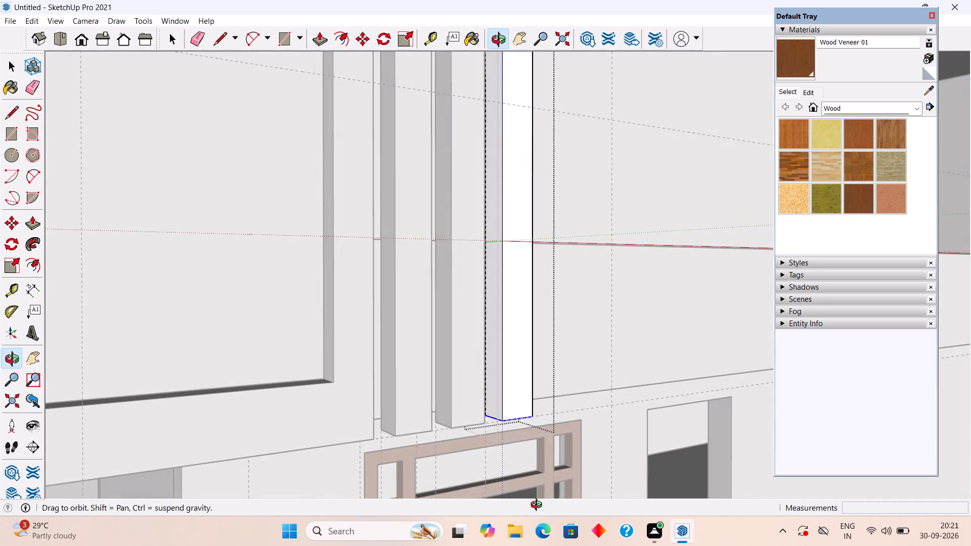
pyautogui.moveTo(539, 506); pyautogui.dragTo(700, 460, button='middle')
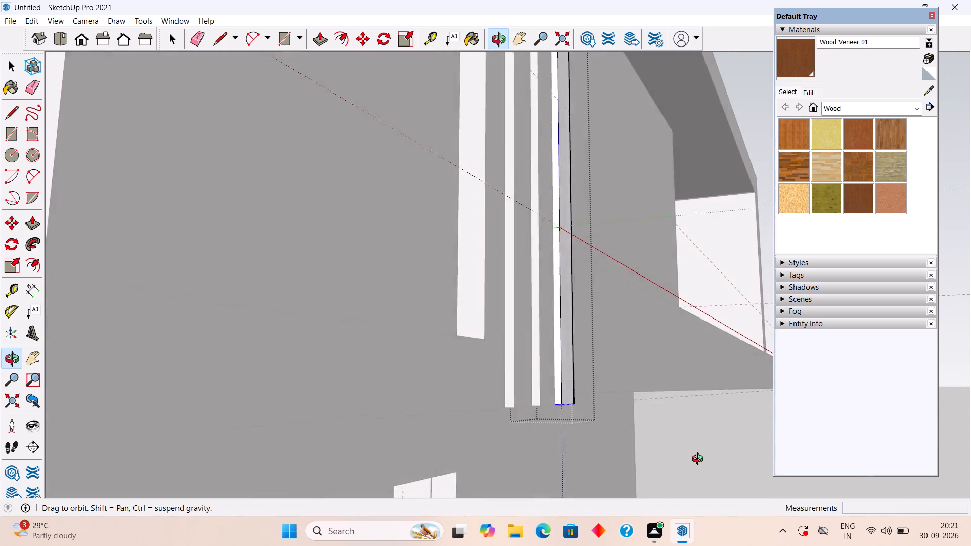
pyautogui.moveTo(700, 460); pyautogui.dragTo(587, 475, button='middle')
pyautogui.press('space')
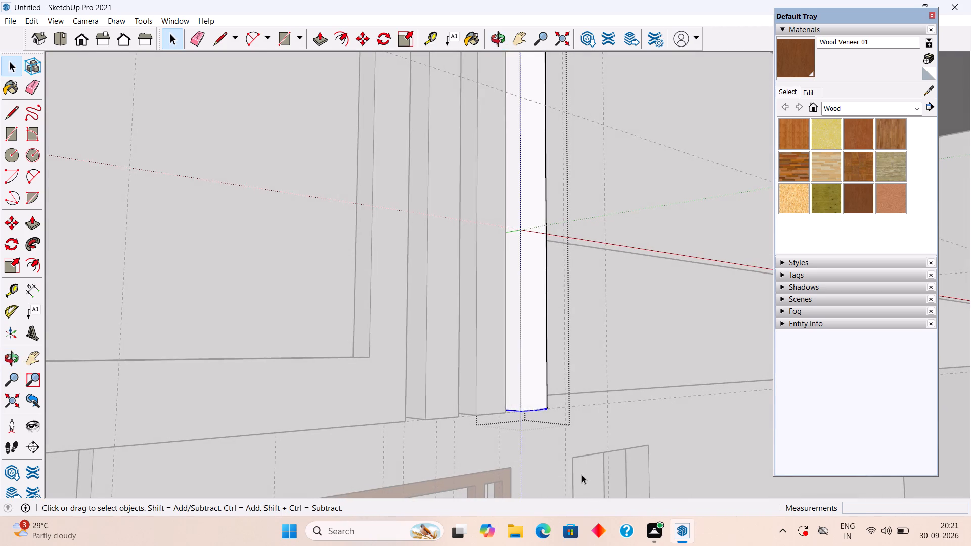
pyautogui.scroll(-9, 581, 475)
pyautogui.click(296, 309)
# Delete all the construction guides from the model.
pyautogui.moveTo(560, 380); pyautogui.dragTo(452, 397, button='middle')
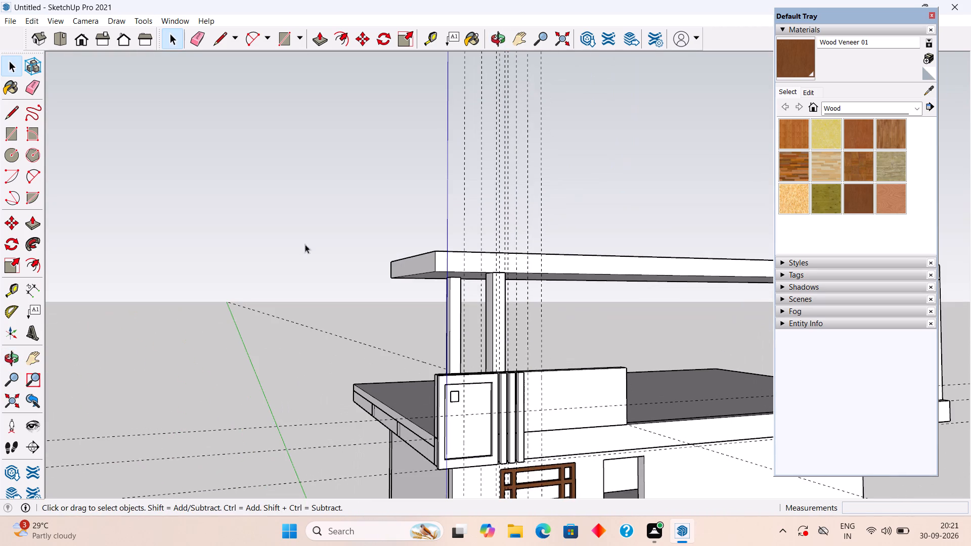
pyautogui.click(32, 22)
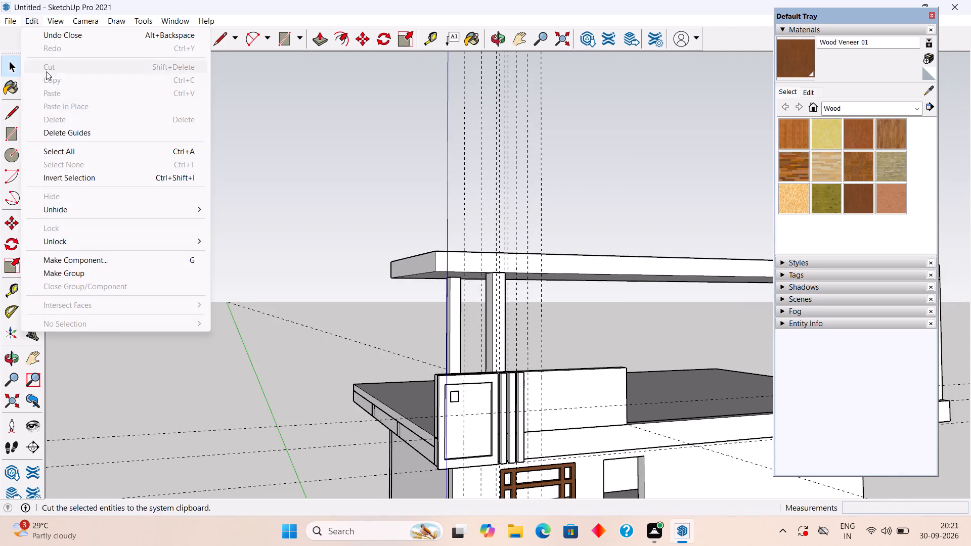
pyautogui.click(70, 128)
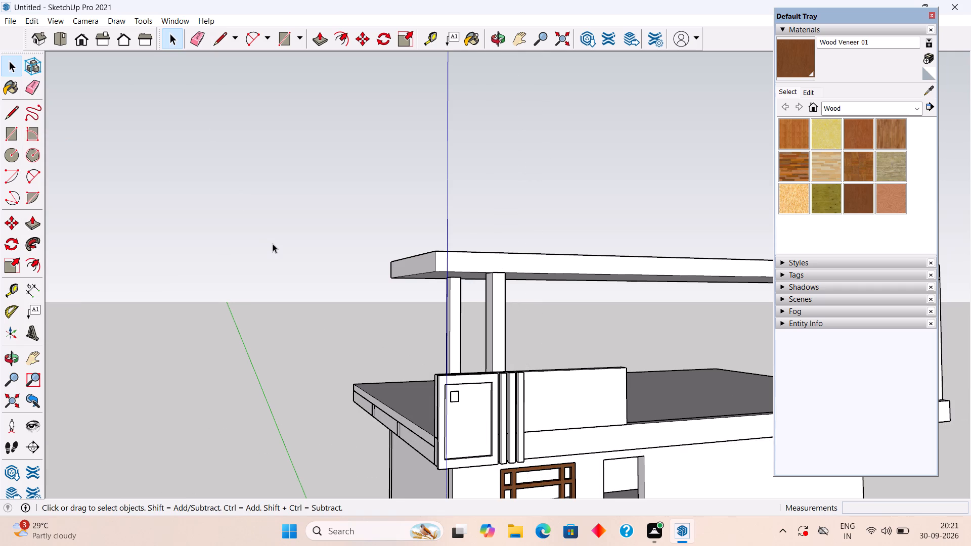
# Examine the extended frame, inner panel and three vertical strips on the parapet from several angles.
pyautogui.scroll(-3, 274, 248)
pyautogui.moveTo(318, 270); pyautogui.dragTo(189, 213, button='middle')
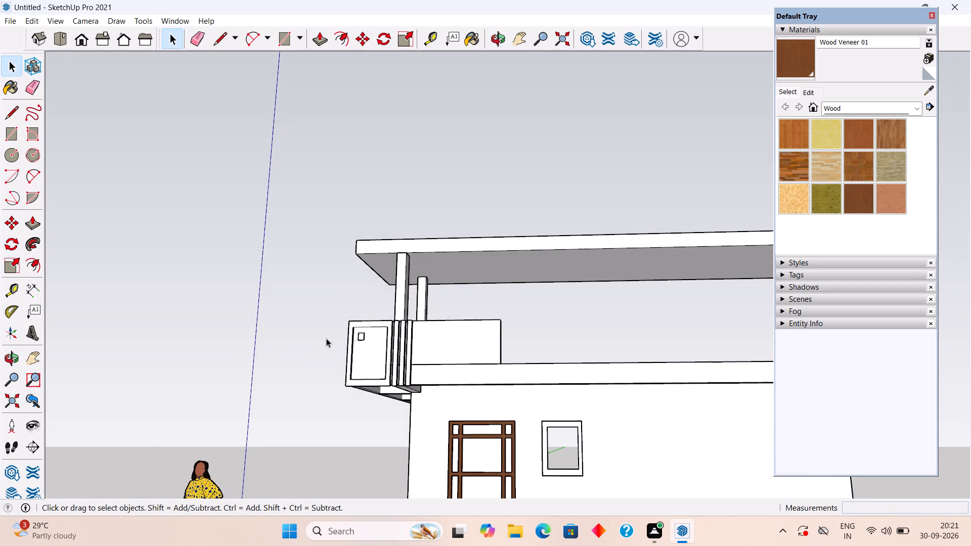
pyautogui.scroll(5, 349, 332)
pyautogui.scroll(2, 403, 366)
pyautogui.moveTo(397, 365); pyautogui.dragTo(484, 405, button='middle')
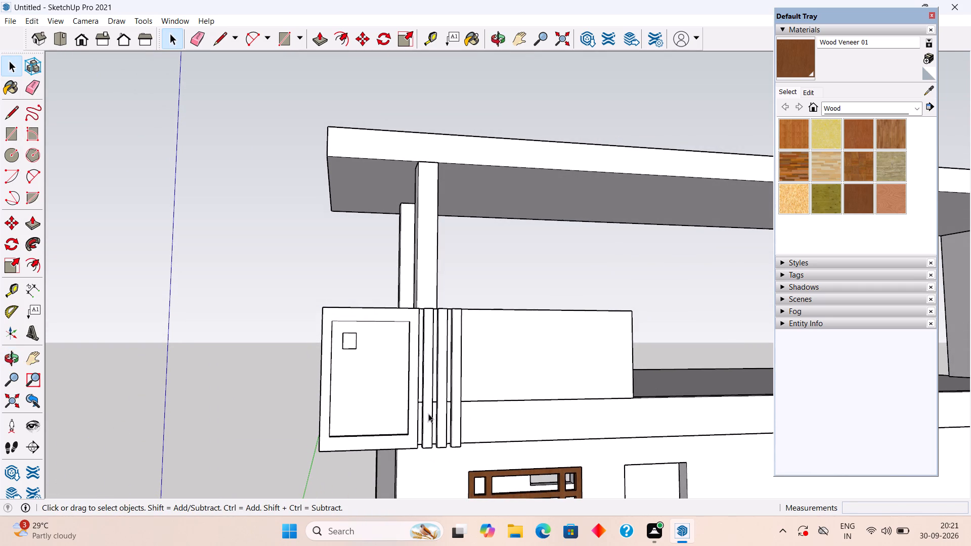
pyautogui.scroll(5, 425, 407)
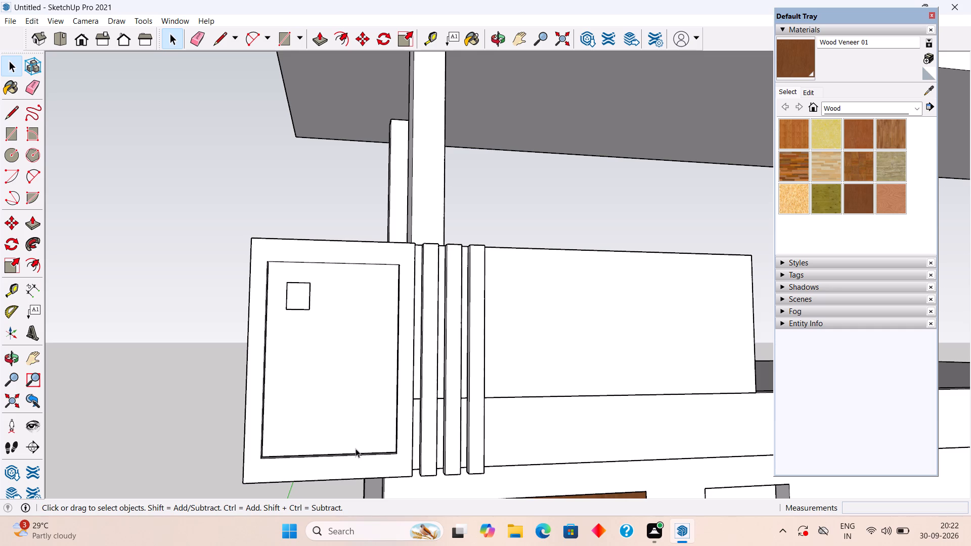
pyautogui.scroll(-1, 356, 448)
pyautogui.moveTo(356, 448); pyautogui.dragTo(356, 510, button='middle')
pyautogui.moveTo(321, 370); pyautogui.dragTo(331, 427, button='middle')
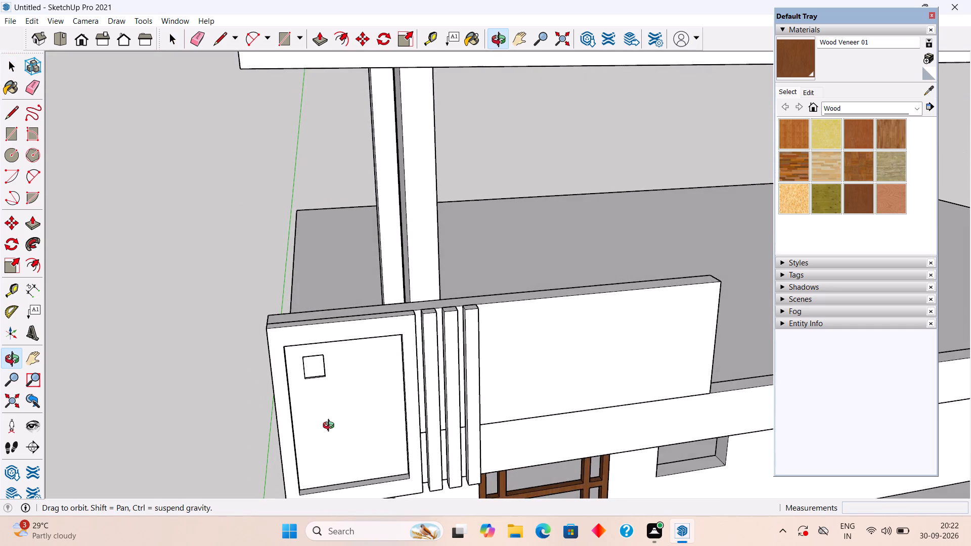
pyautogui.moveTo(331, 427); pyautogui.dragTo(301, 337, button='middle')
pyautogui.scroll(-1, 313, 390)
pyautogui.moveTo(299, 349); pyautogui.dragTo(295, 361, button='middle')
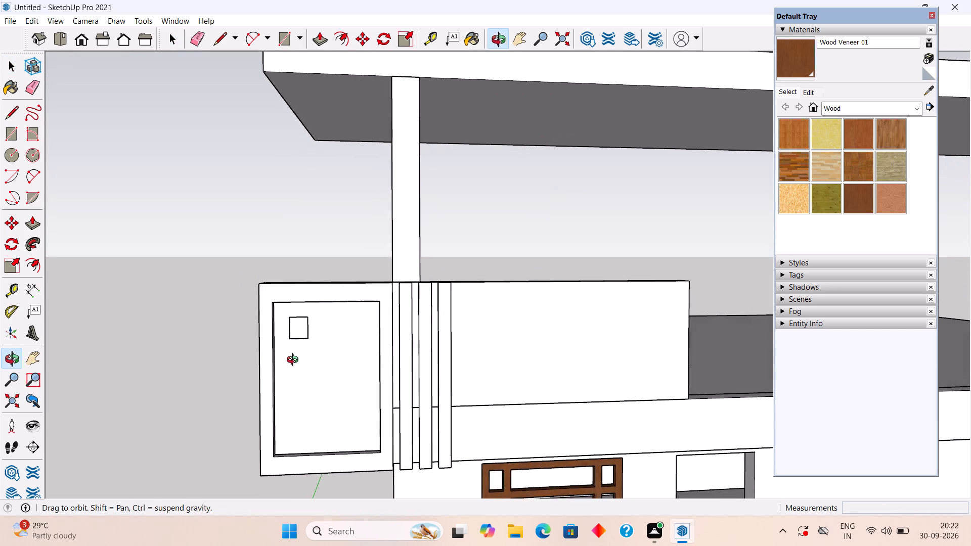
pyautogui.moveTo(295, 361); pyautogui.dragTo(272, 353, button='middle')
pyautogui.scroll(-1, 272, 353)
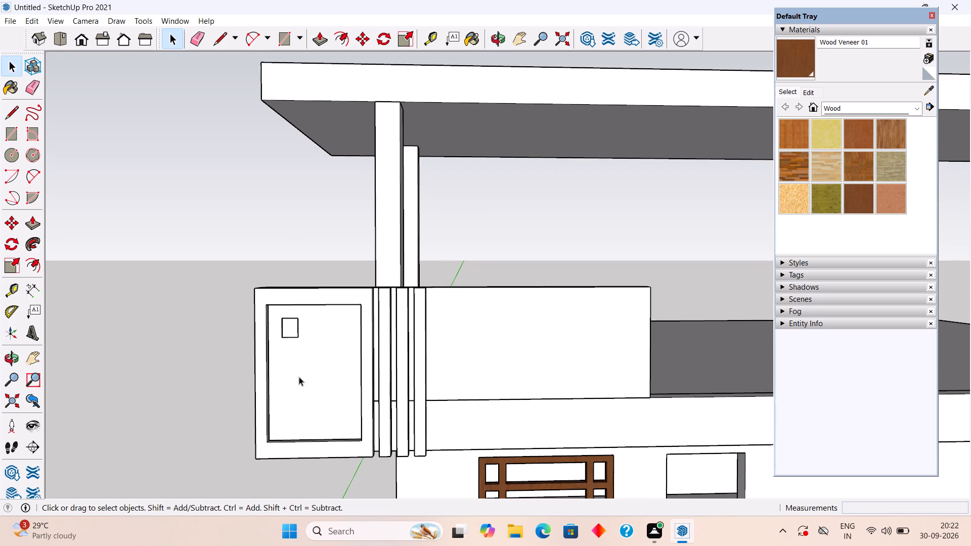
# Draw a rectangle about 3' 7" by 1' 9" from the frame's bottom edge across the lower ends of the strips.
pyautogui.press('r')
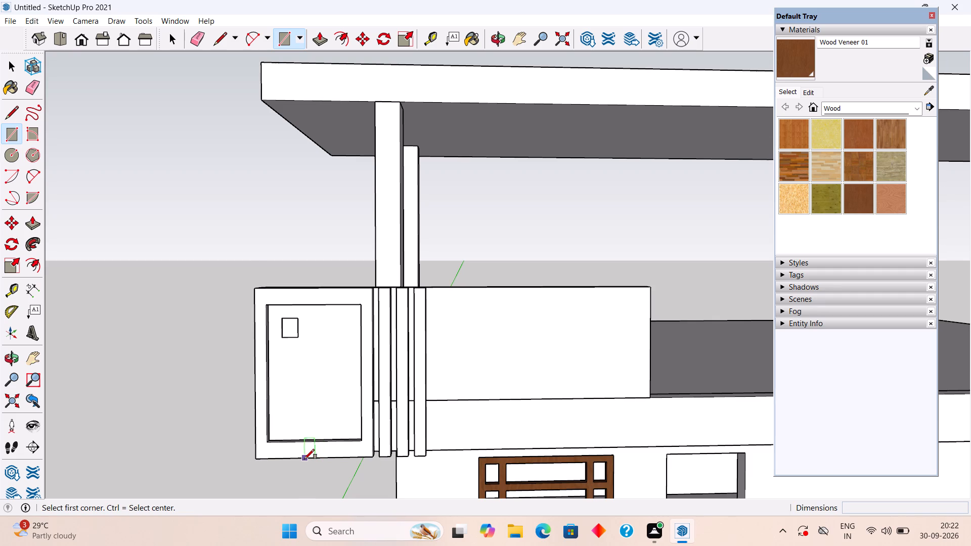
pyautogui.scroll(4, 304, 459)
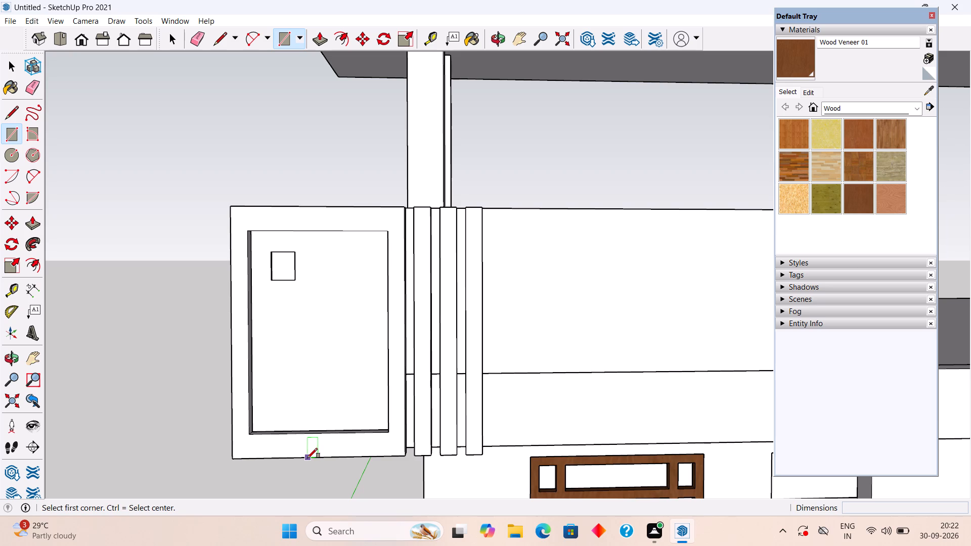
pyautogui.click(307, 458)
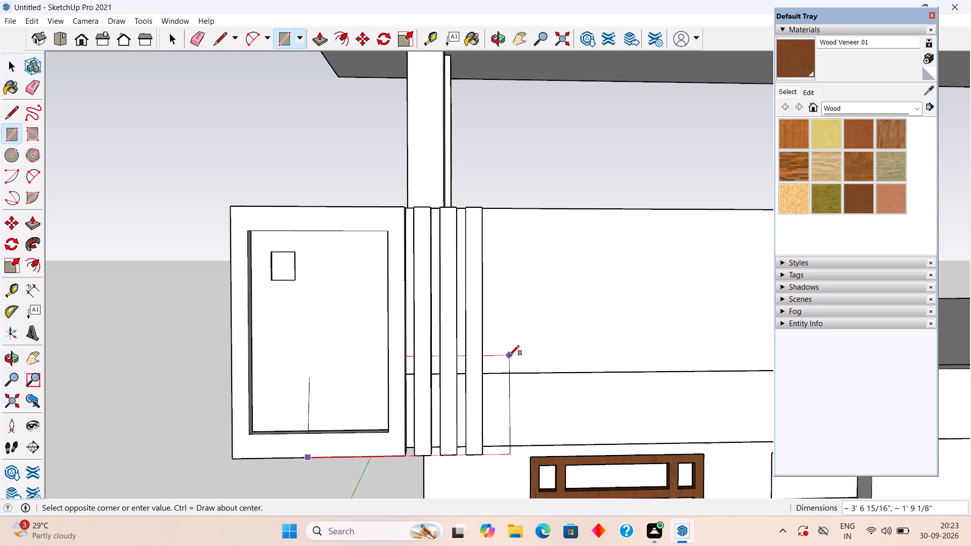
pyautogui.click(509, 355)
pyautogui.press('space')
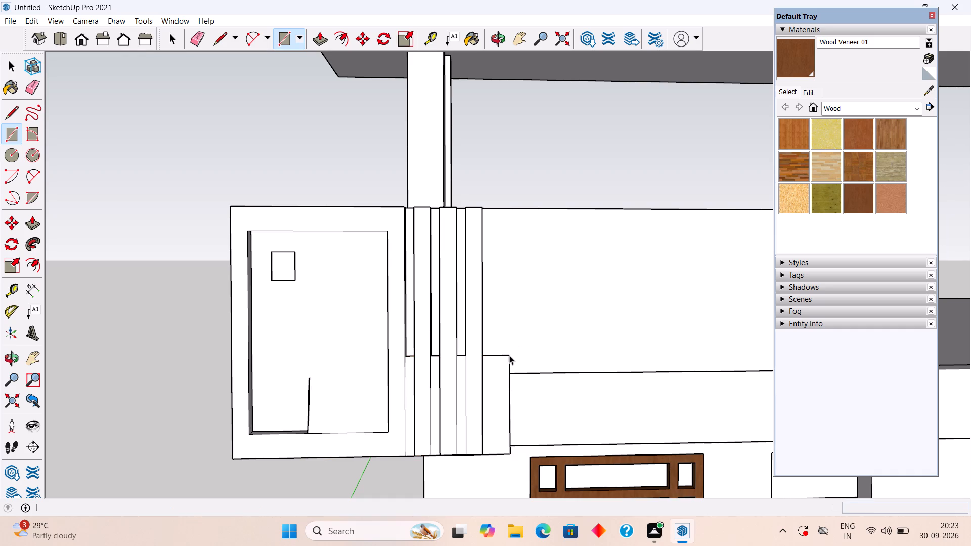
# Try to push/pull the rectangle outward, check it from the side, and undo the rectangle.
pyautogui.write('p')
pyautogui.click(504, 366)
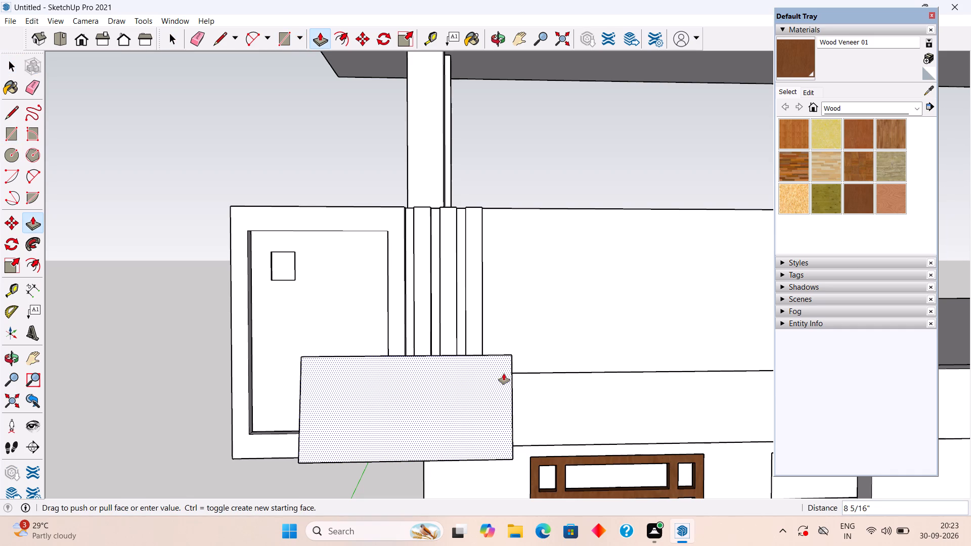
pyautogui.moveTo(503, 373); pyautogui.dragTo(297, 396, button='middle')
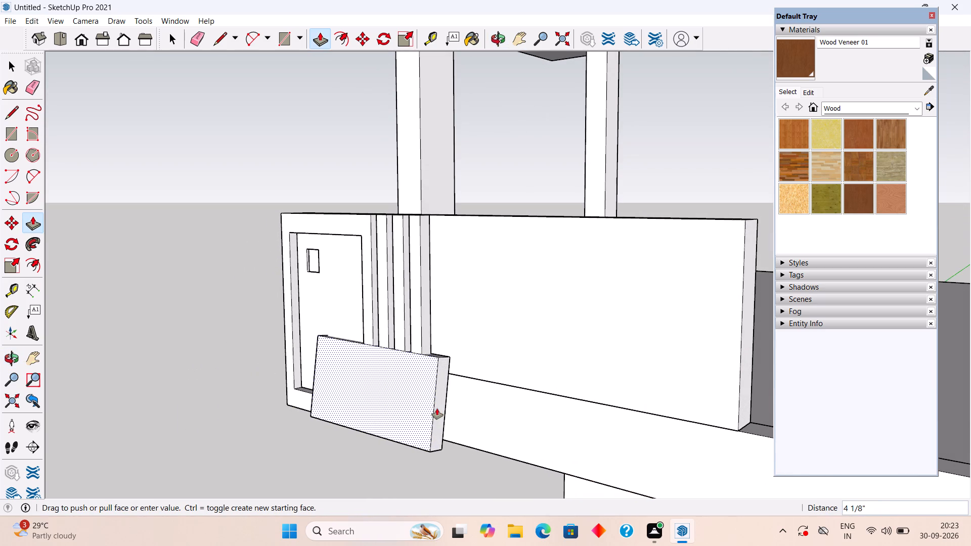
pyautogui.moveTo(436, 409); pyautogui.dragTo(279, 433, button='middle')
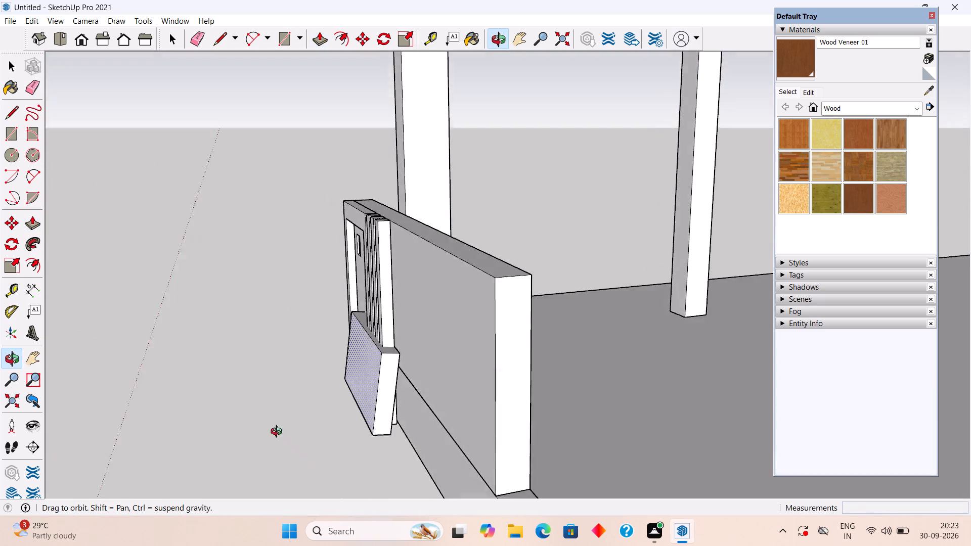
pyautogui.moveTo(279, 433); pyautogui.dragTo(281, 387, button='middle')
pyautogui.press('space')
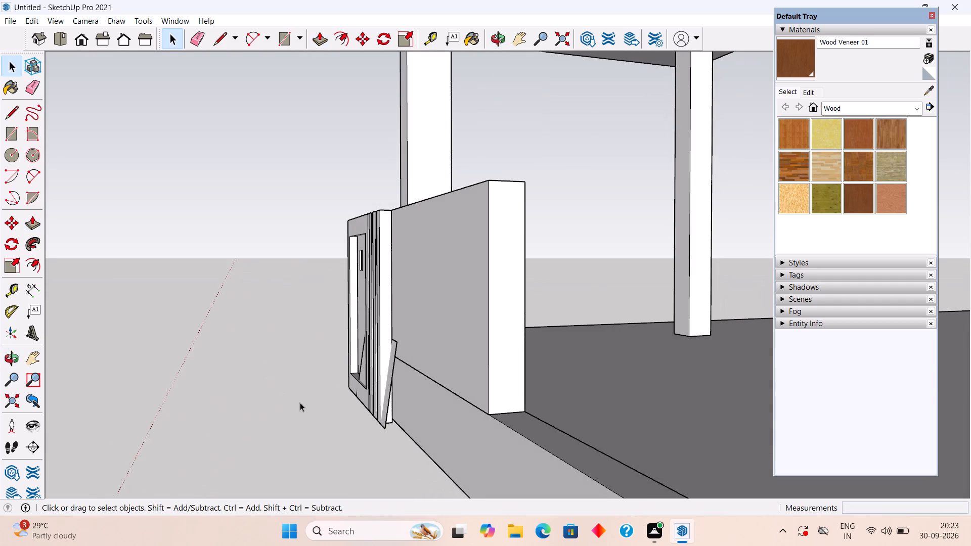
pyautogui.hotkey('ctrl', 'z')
# Place a horizontal guide 1.7' above the bottom edge of the parapet frame.
pyautogui.moveTo(360, 479); pyautogui.dragTo(360, 476, button='middle')
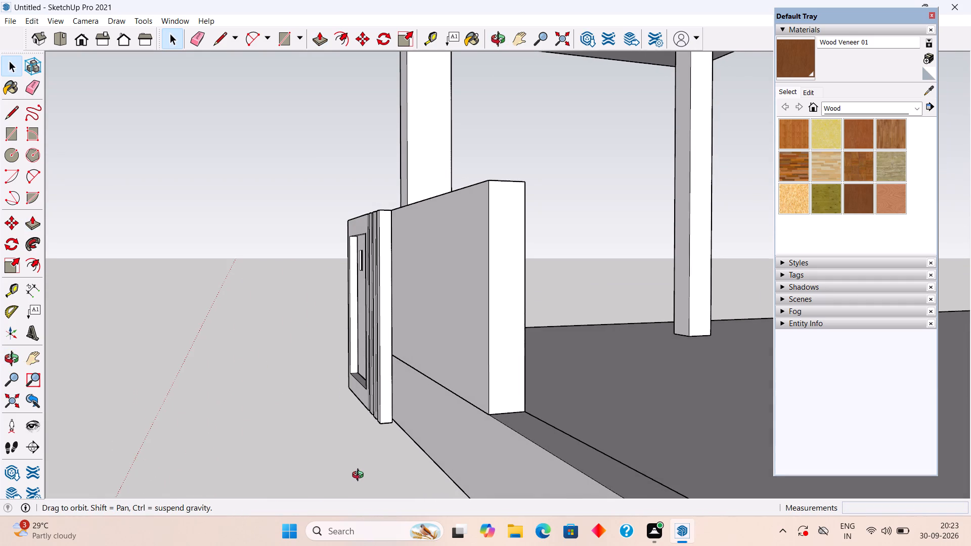
pyautogui.moveTo(360, 476); pyautogui.dragTo(552, 430, button='middle')
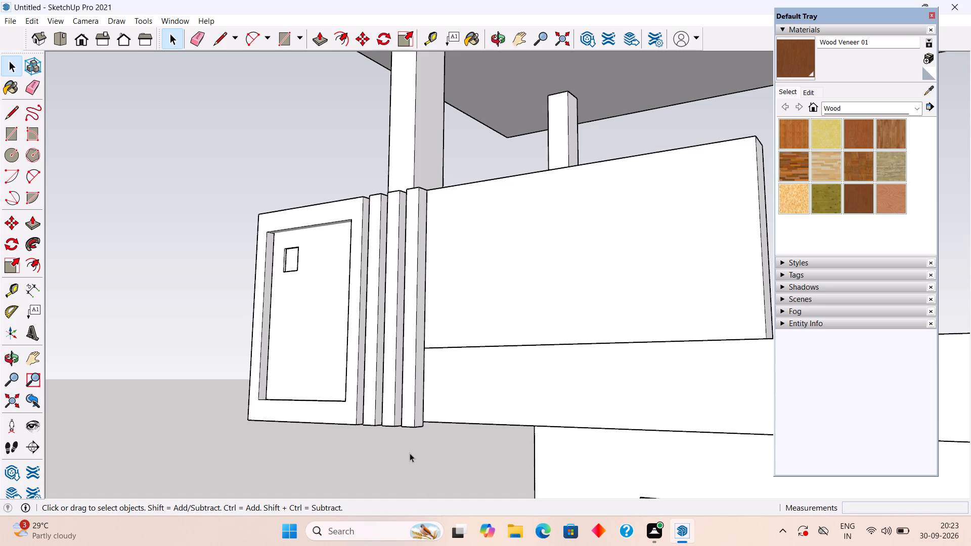
pyautogui.press('t')
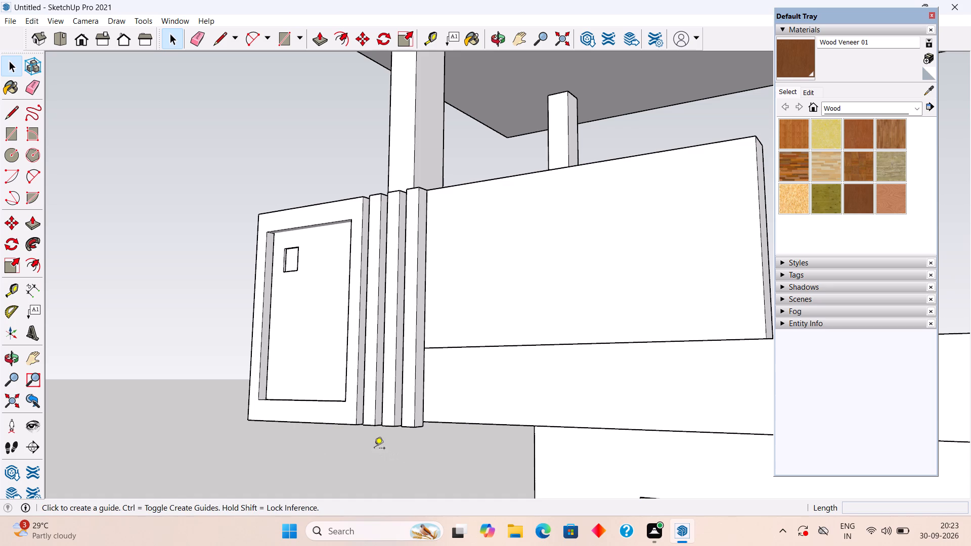
pyautogui.click(308, 424)
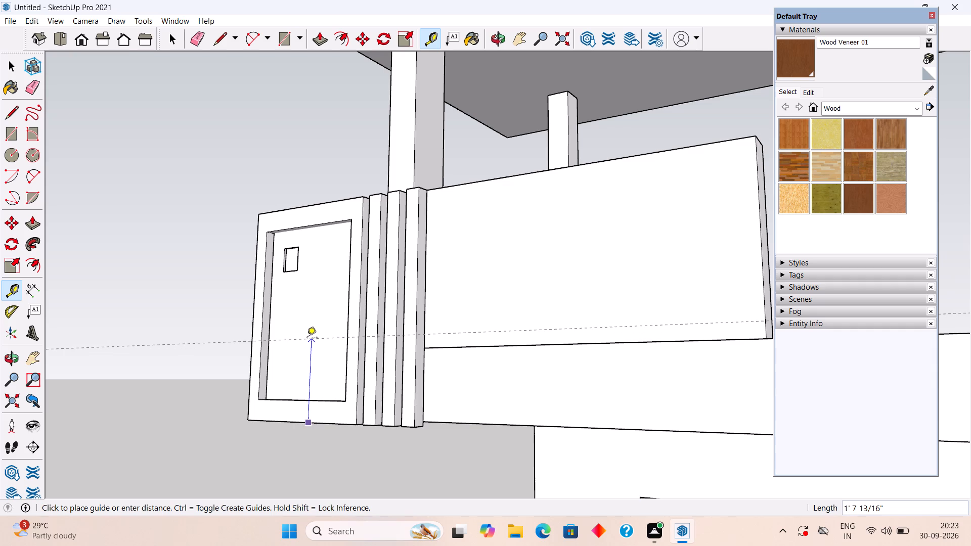
pyautogui.write('1.')
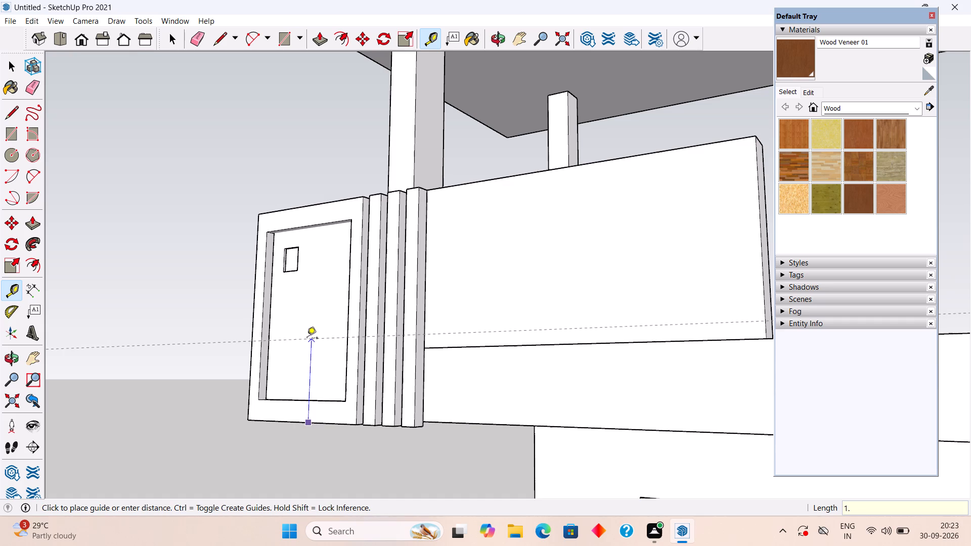
pyautogui.write("7'")
pyautogui.press('Return')
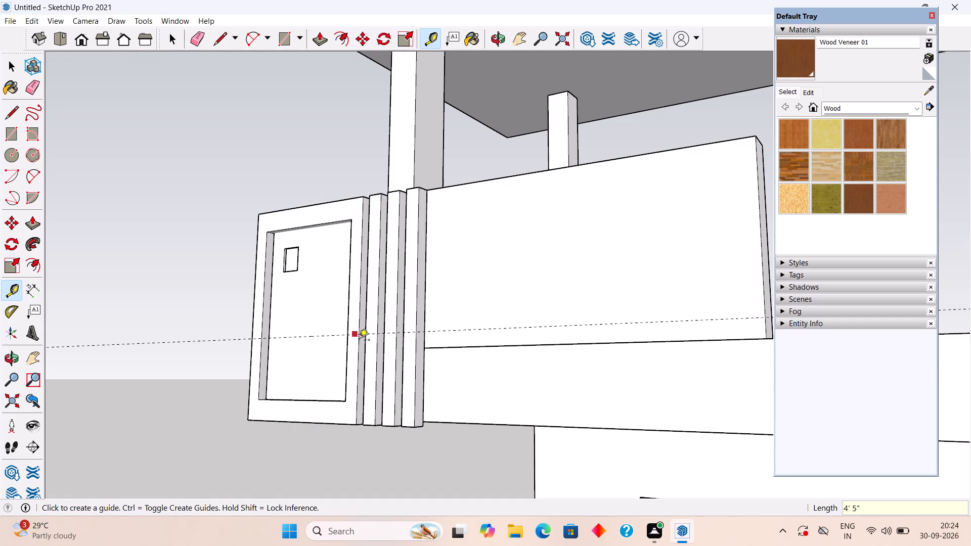
# Place vertical guides about 1' 2 11/16" in from the frame's outer edge and about 3' 7 9/16" beyond the first guide, past the strips.
pyautogui.moveTo(287, 414); pyautogui.dragTo(406, 436, button='middle')
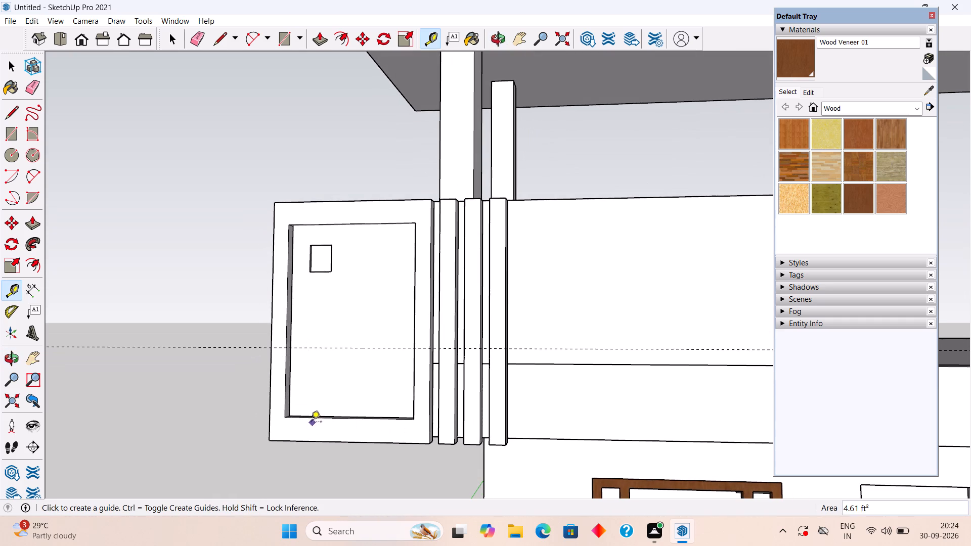
pyautogui.click(271, 385)
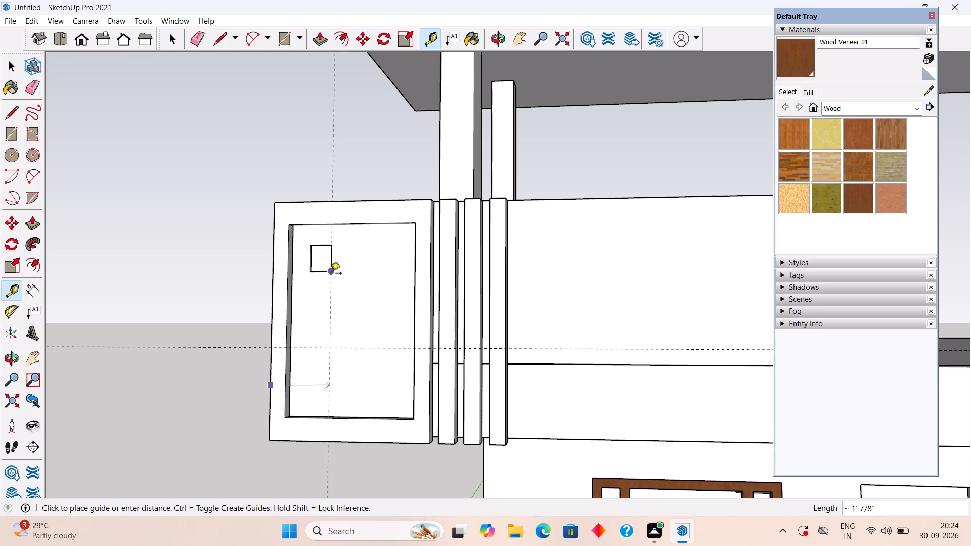
pyautogui.click(334, 430)
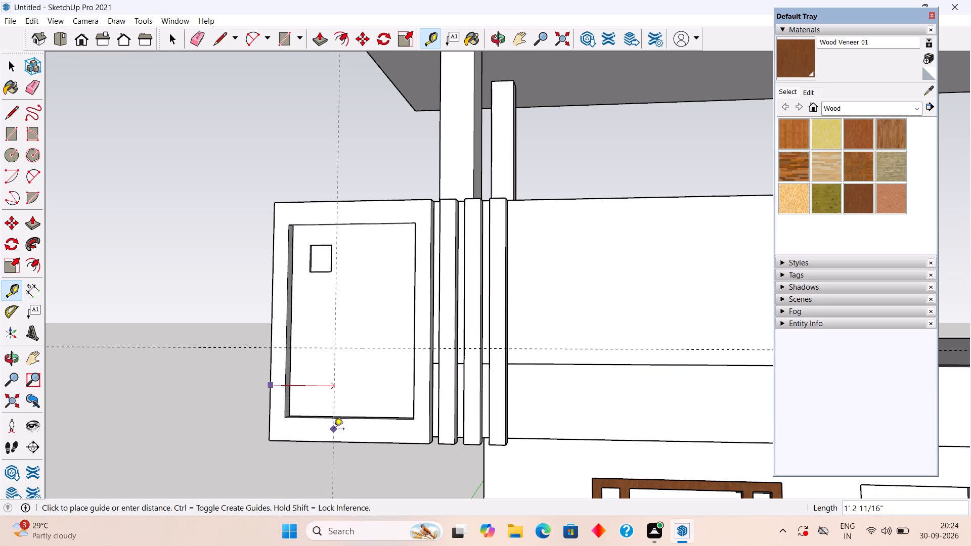
pyautogui.click(334, 430)
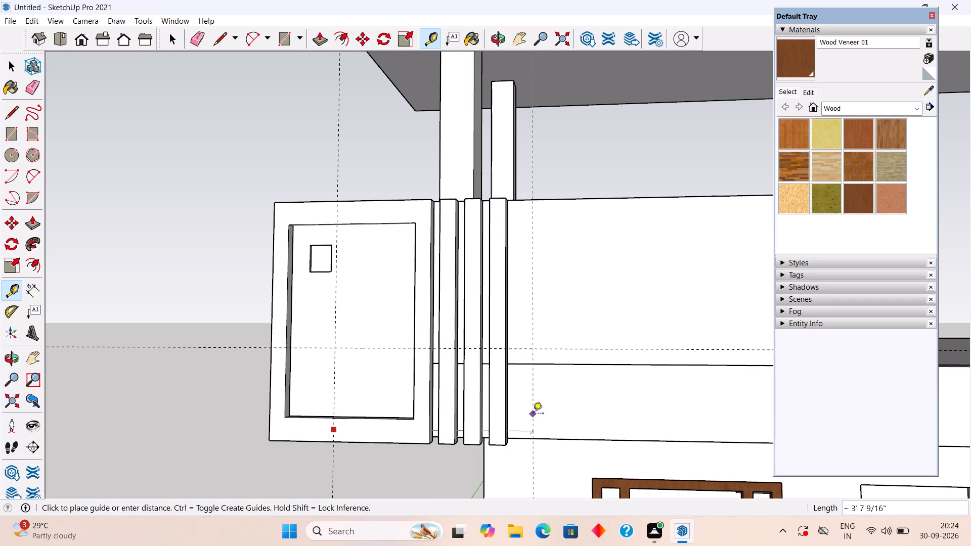
pyautogui.click(533, 414)
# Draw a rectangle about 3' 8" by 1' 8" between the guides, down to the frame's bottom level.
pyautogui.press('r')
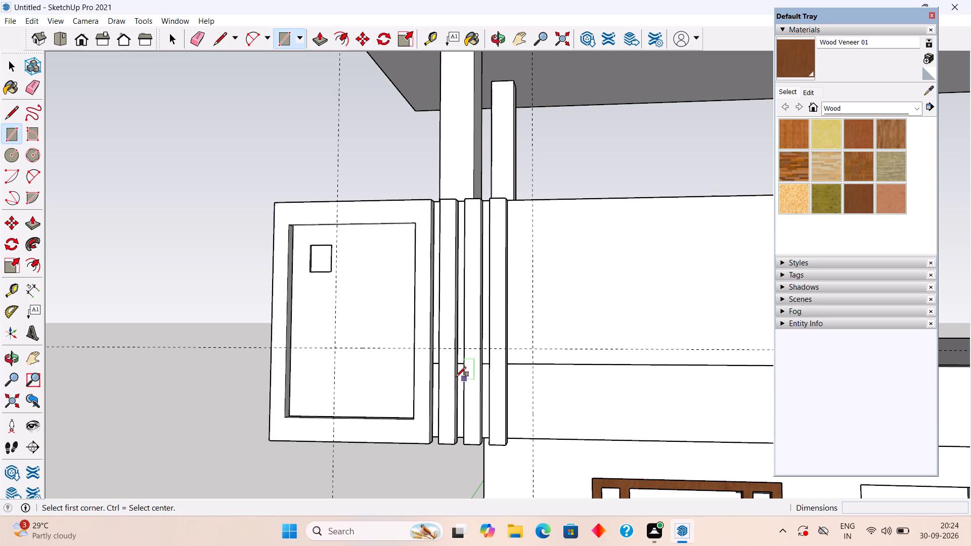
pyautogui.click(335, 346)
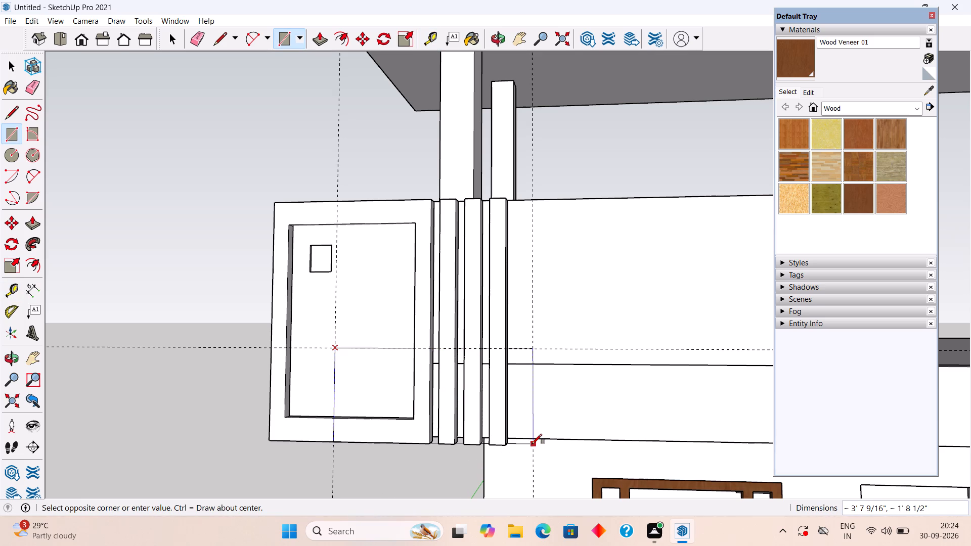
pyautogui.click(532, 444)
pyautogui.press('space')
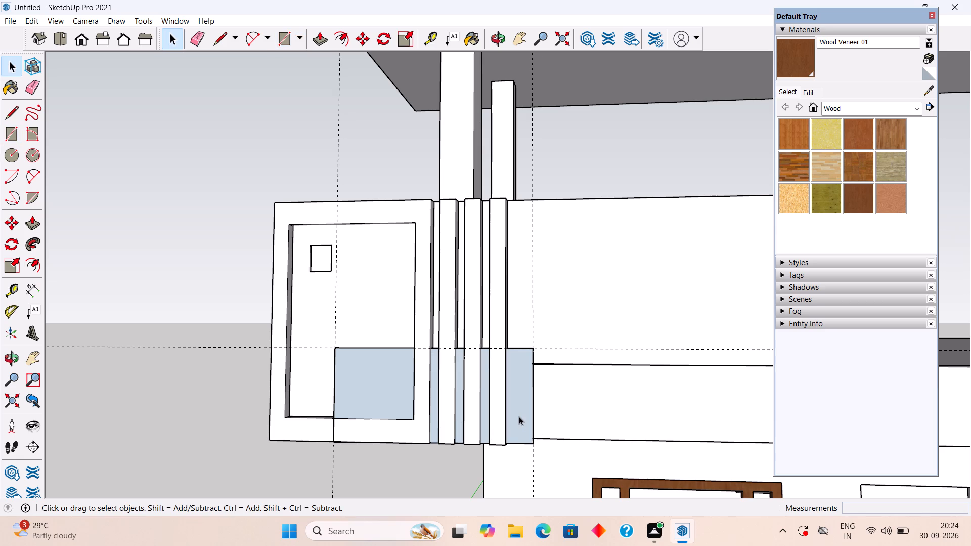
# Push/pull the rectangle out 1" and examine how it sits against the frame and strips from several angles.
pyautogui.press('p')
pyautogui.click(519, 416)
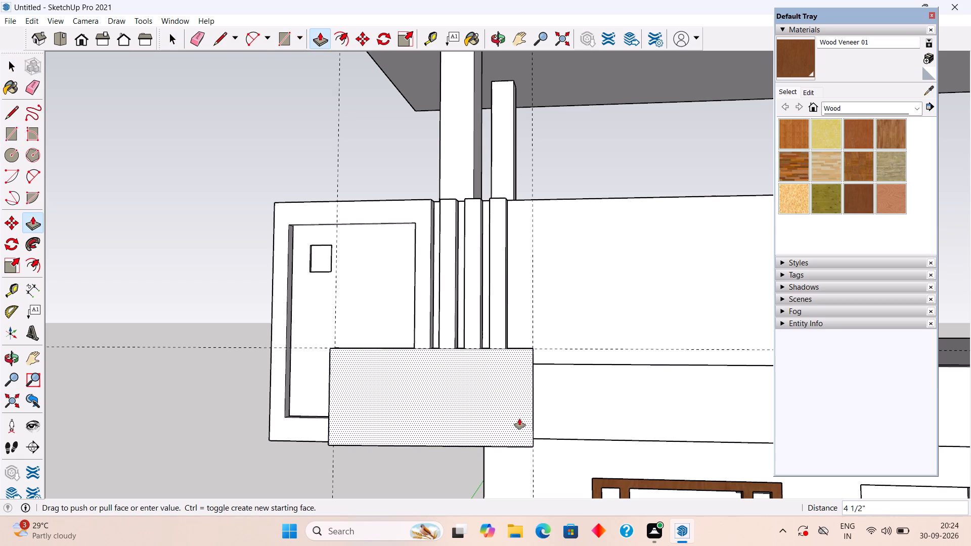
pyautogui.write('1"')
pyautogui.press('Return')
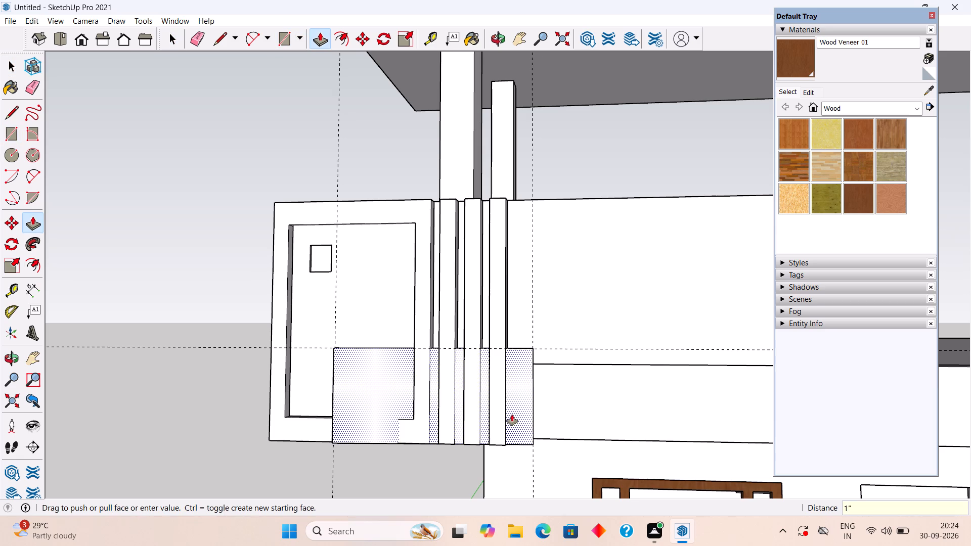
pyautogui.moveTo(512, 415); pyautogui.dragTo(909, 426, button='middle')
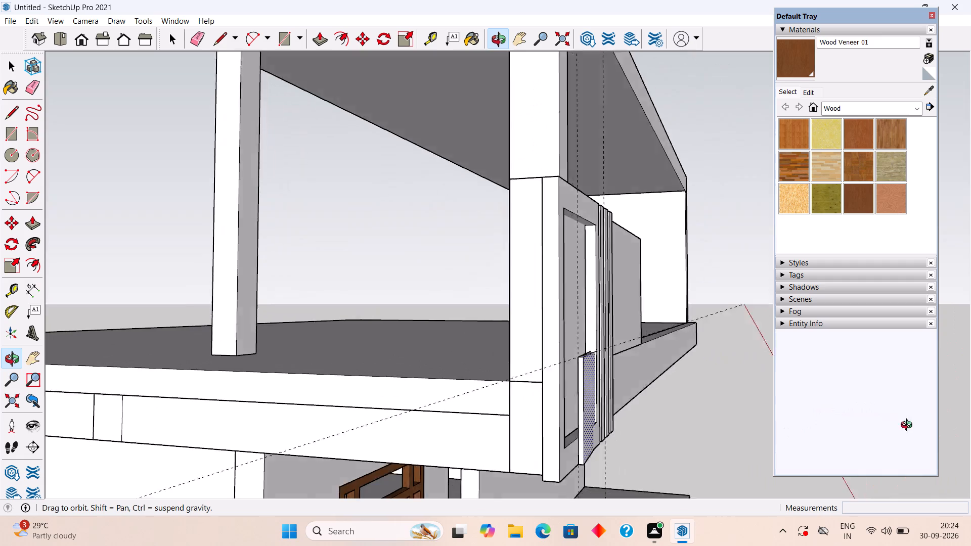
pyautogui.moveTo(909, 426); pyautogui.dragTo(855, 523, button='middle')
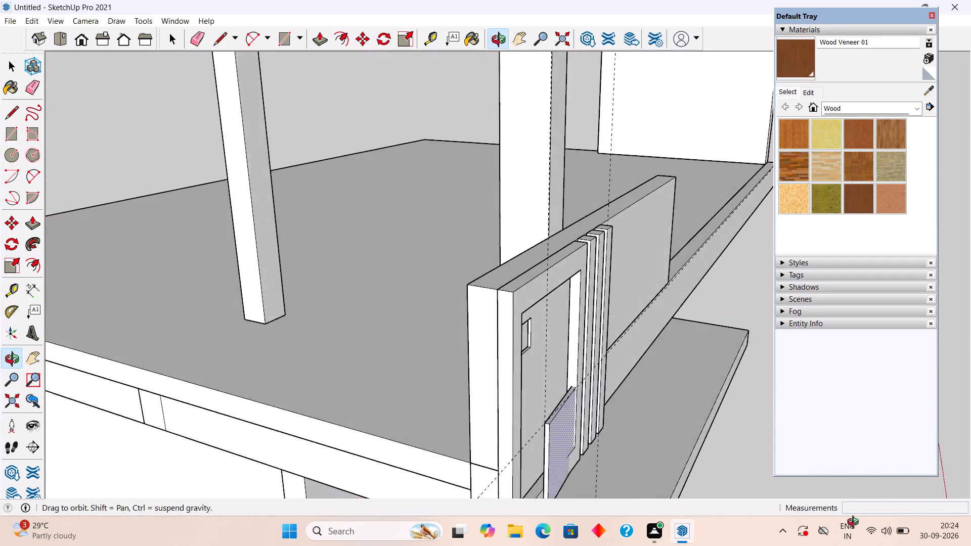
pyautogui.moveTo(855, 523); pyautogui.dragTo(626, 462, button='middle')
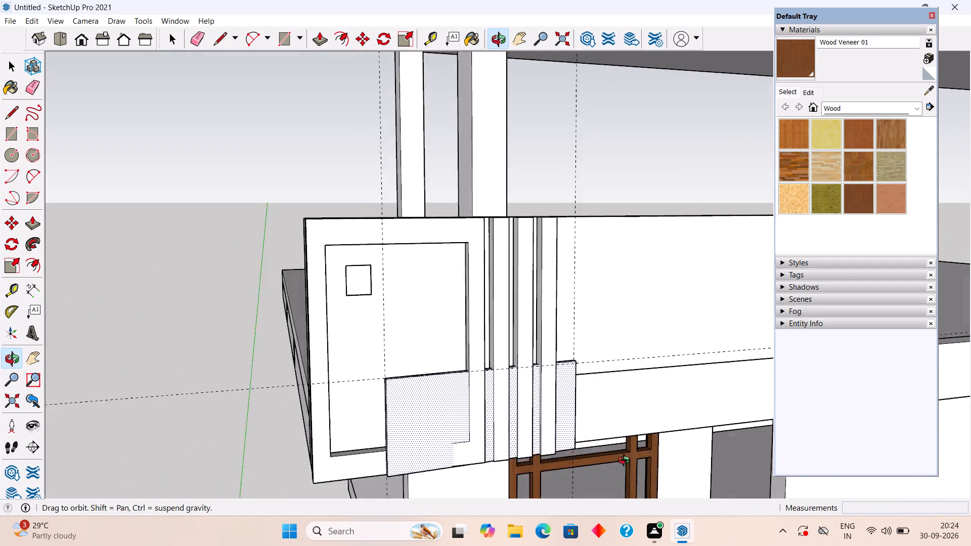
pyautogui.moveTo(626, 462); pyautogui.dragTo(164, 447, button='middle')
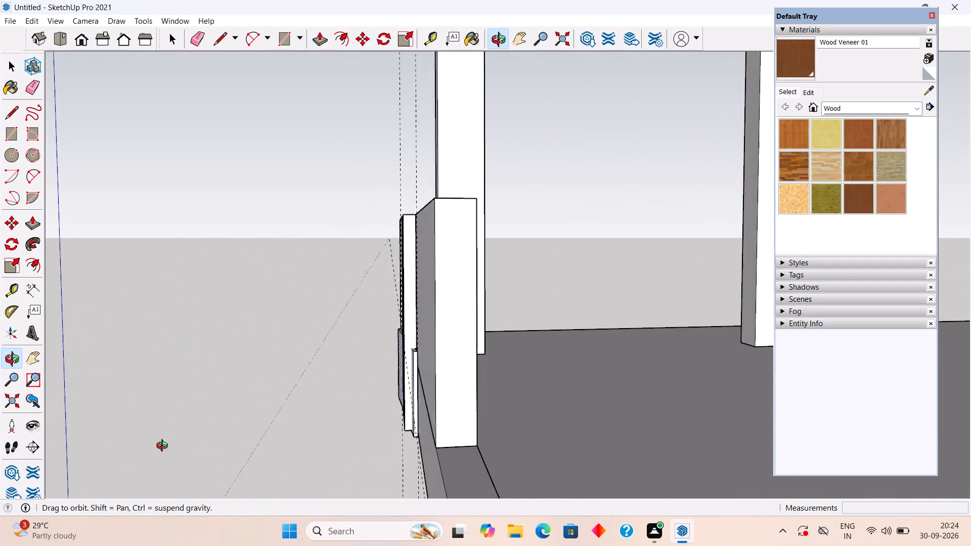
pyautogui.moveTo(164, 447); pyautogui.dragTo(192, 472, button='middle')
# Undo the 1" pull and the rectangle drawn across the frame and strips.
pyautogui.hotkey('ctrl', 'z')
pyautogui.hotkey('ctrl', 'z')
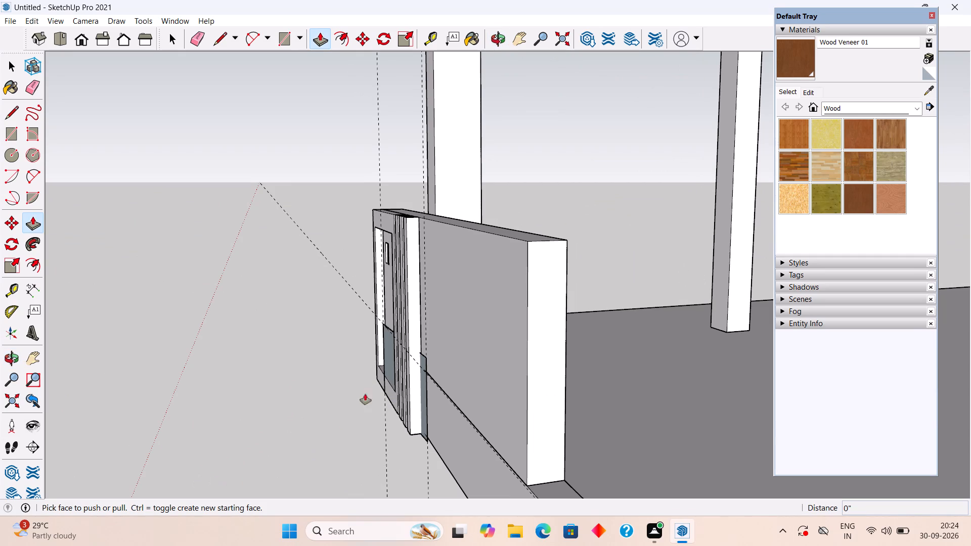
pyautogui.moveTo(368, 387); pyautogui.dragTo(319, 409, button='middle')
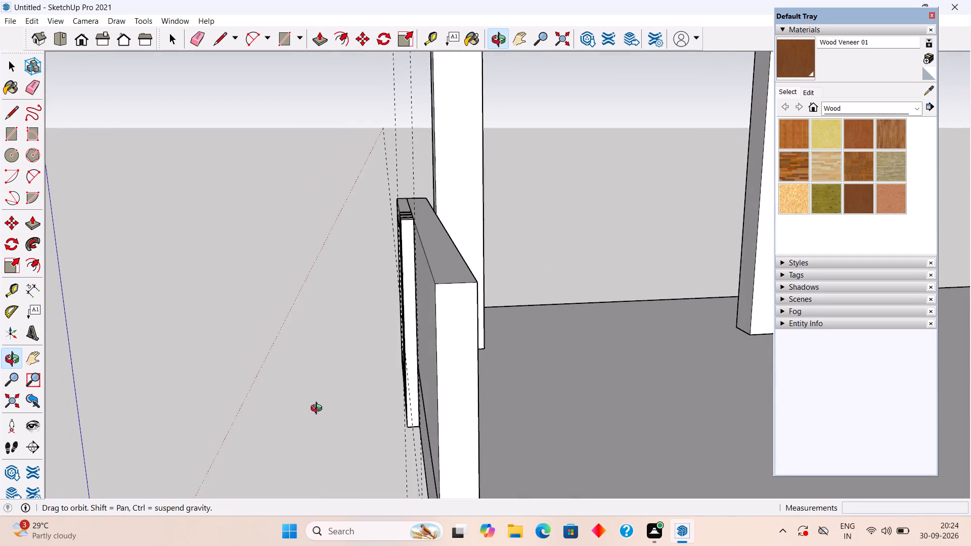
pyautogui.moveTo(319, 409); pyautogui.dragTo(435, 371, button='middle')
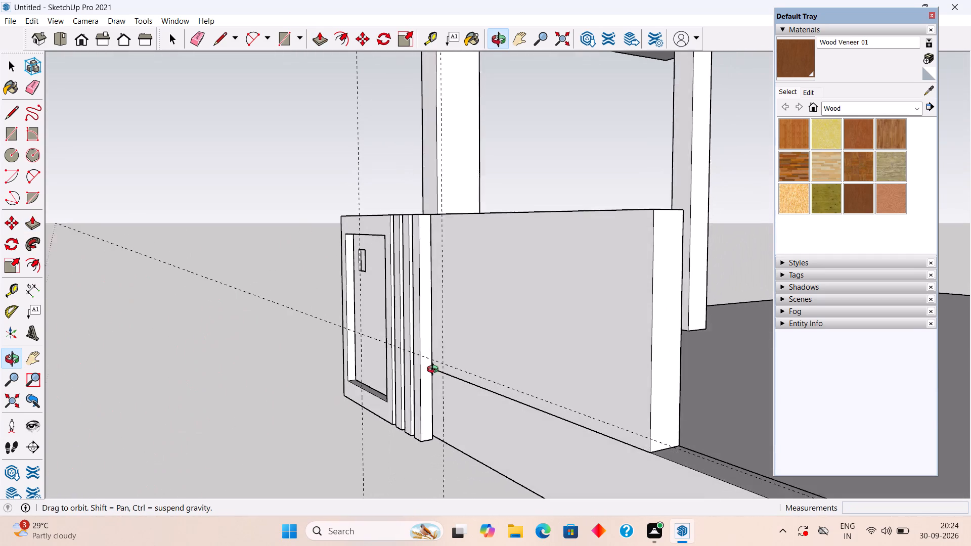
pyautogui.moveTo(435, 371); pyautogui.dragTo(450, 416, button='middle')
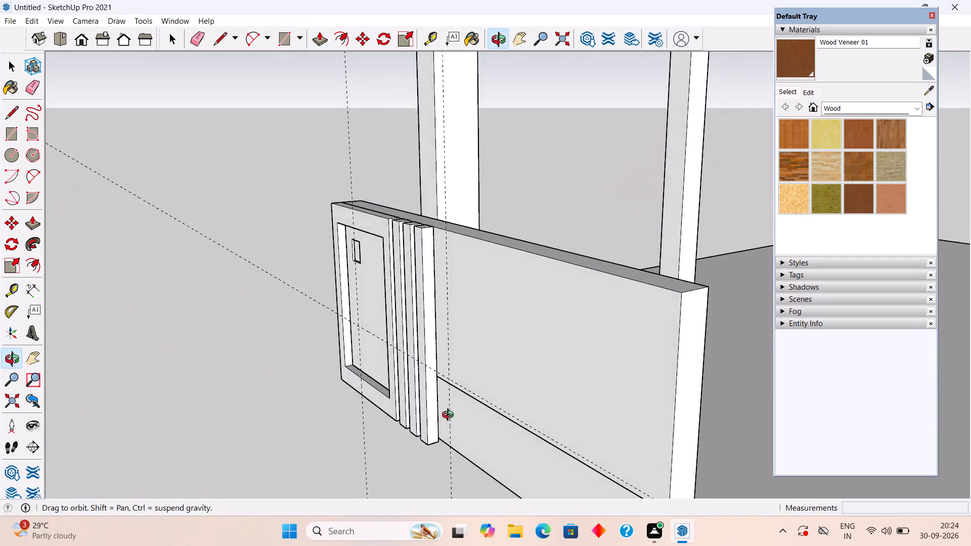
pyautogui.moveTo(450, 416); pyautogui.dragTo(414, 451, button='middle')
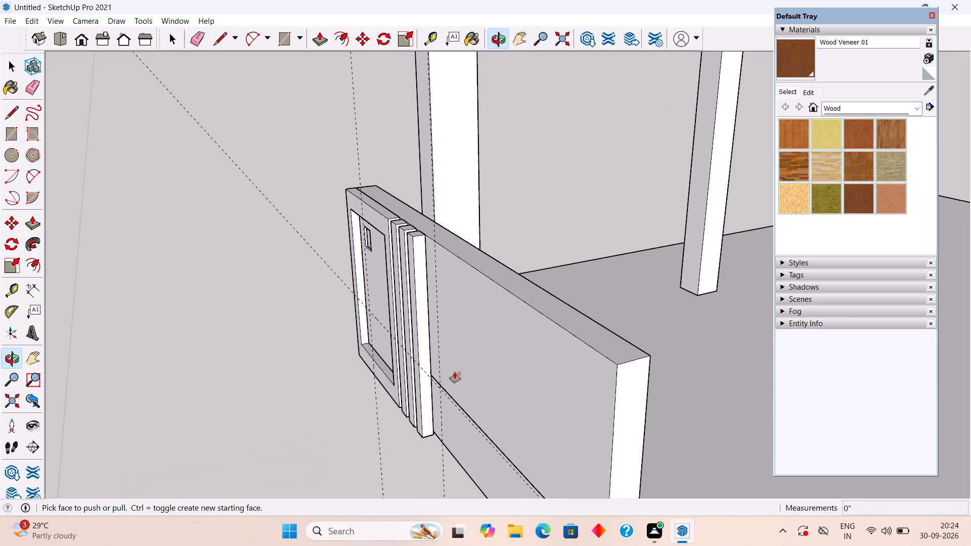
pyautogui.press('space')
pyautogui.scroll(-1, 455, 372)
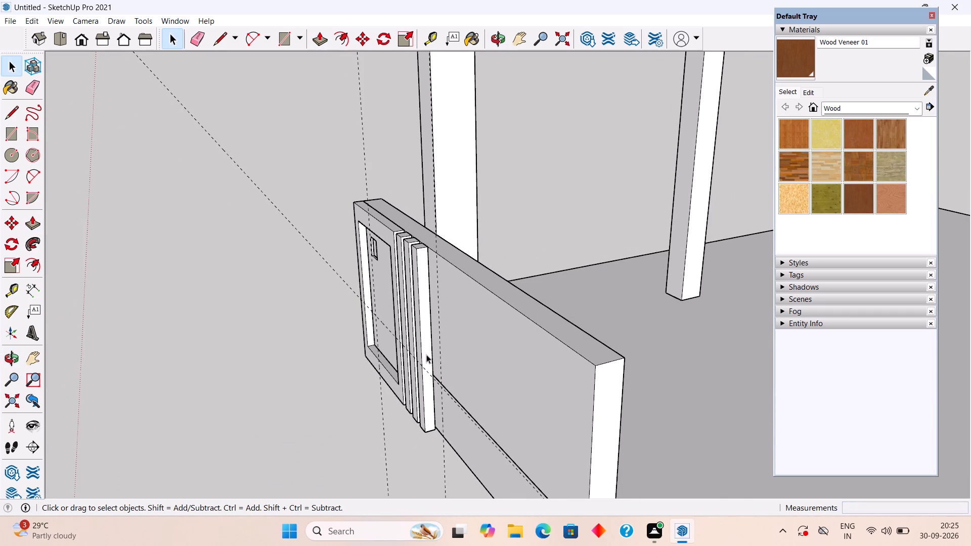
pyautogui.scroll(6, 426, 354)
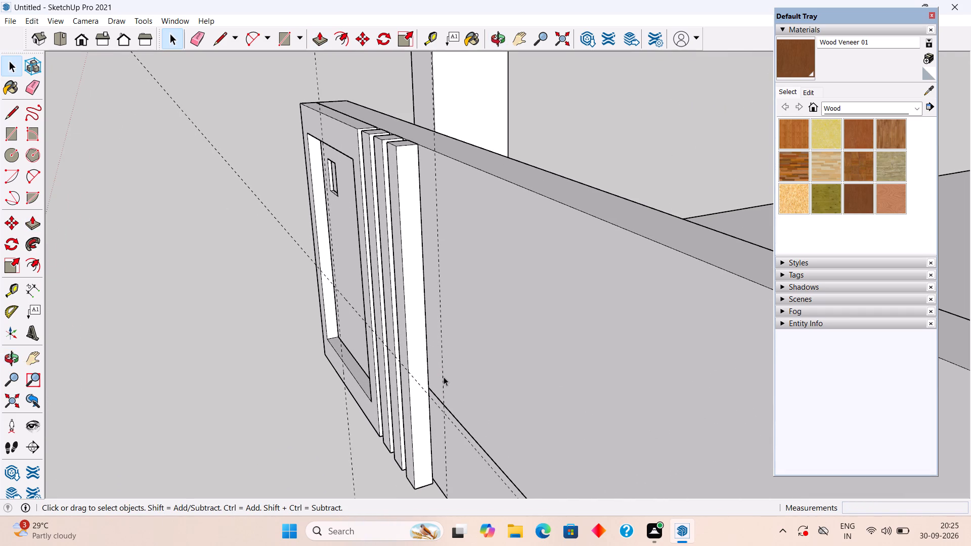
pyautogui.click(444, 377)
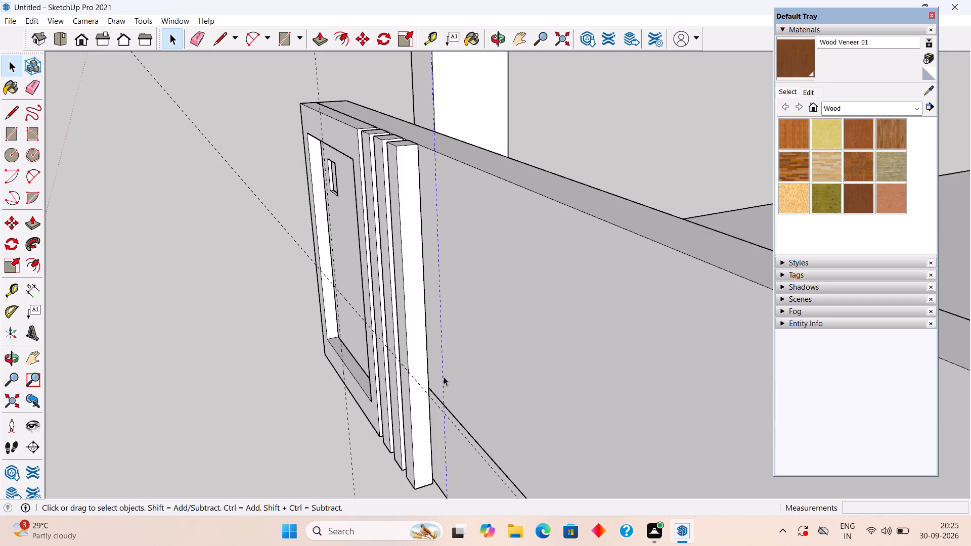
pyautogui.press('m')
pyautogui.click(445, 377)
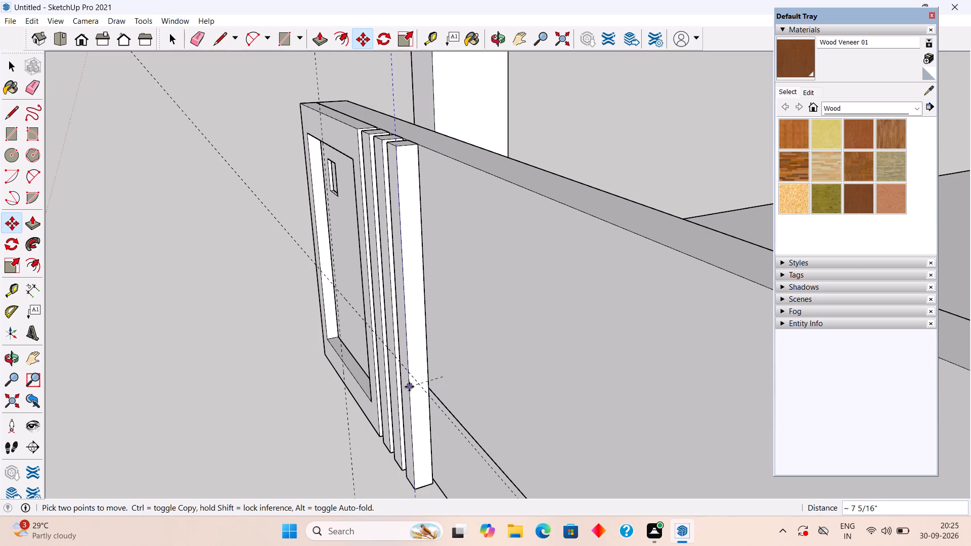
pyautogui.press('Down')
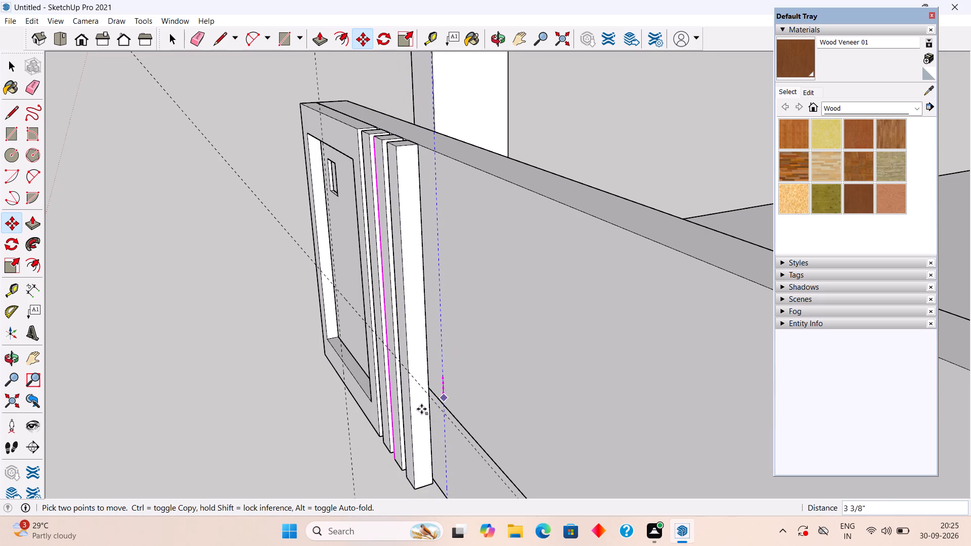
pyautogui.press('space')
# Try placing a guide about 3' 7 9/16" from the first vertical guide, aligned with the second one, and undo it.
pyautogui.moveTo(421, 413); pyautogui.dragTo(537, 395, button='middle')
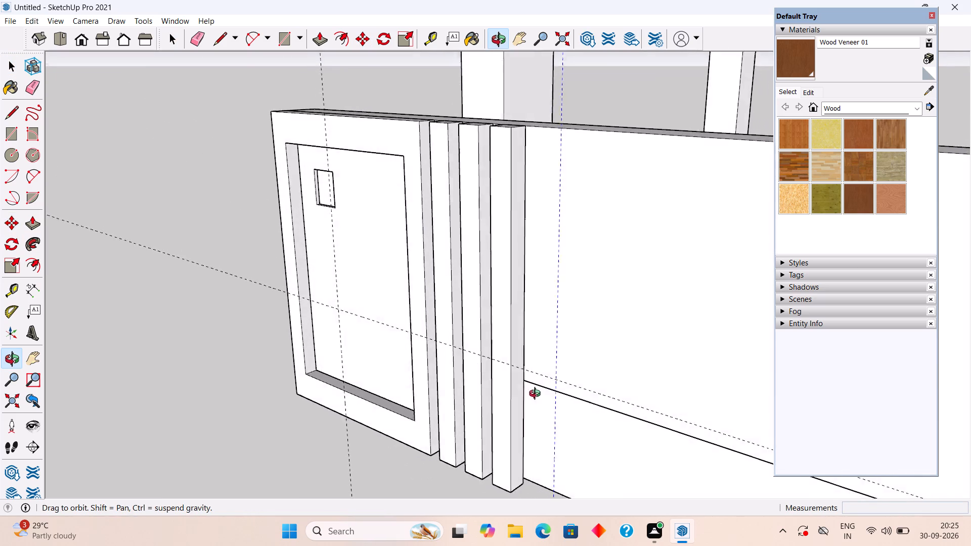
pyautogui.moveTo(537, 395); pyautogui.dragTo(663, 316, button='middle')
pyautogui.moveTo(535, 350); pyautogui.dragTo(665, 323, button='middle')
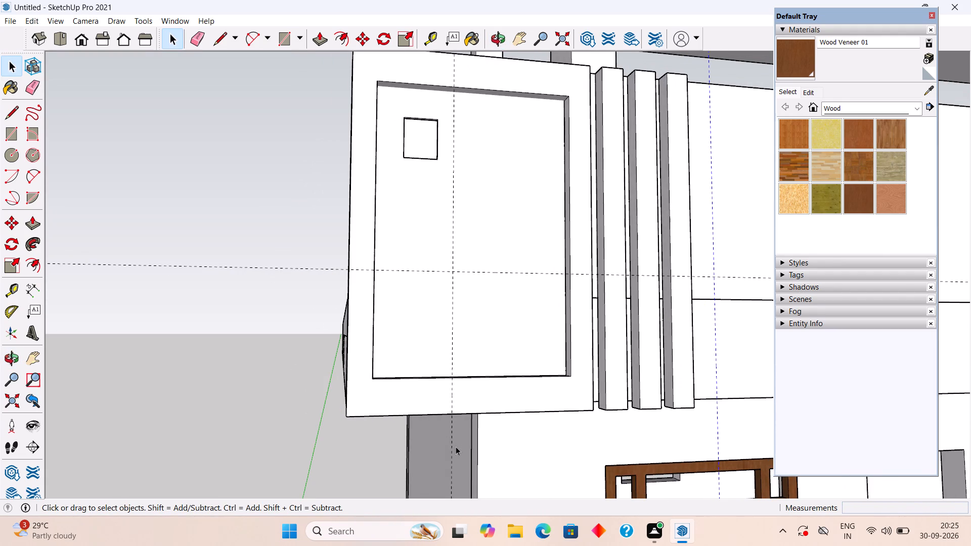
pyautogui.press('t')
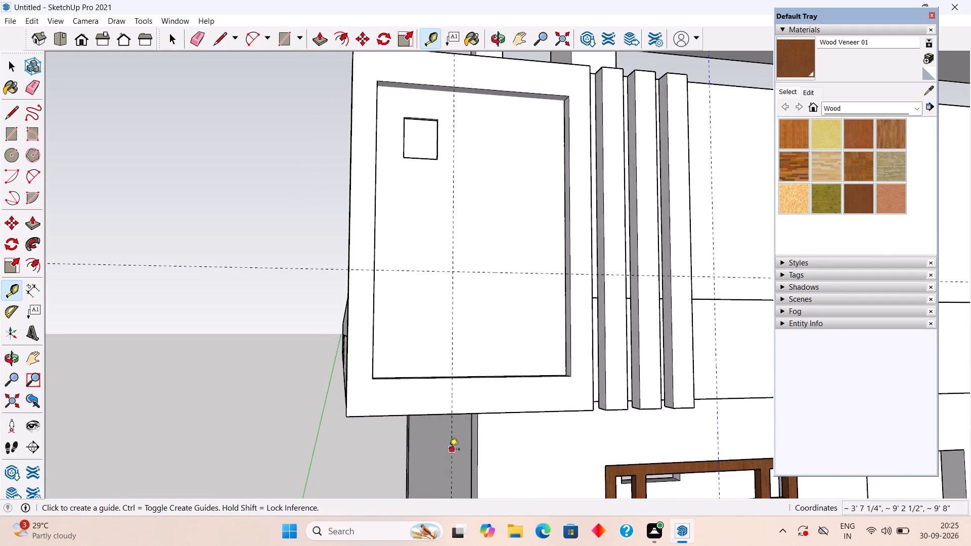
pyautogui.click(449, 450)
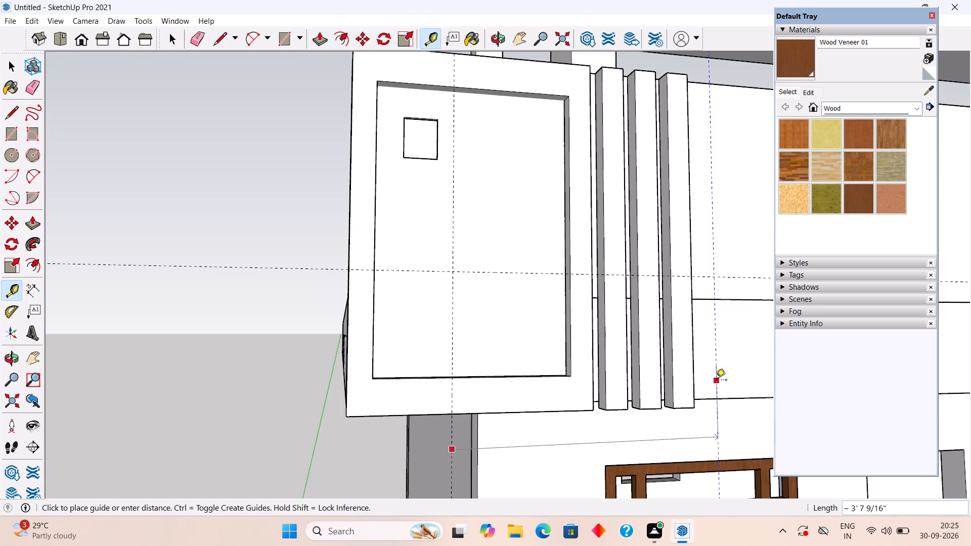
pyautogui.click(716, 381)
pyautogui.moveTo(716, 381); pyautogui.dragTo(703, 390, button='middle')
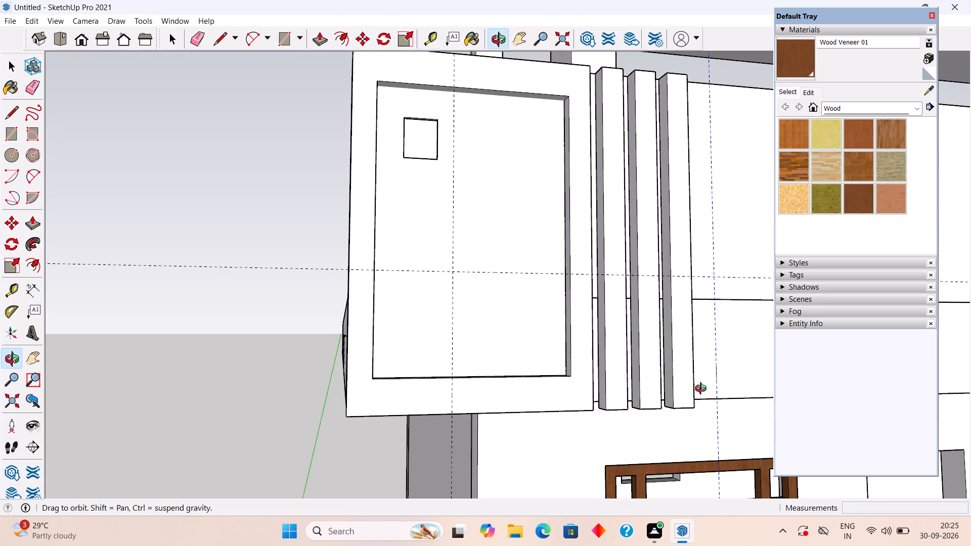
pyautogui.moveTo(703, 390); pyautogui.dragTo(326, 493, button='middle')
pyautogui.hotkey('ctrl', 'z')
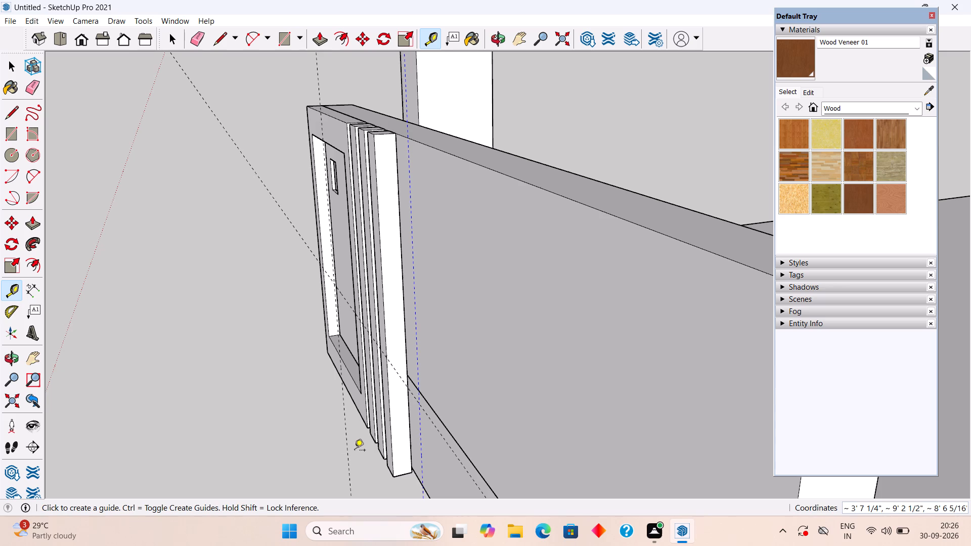
# Move the vertical guide beyond the strips about 5 13/16" outward from the parapet wall, until it meets the horizontal guide.
pyautogui.scroll(-1, 355, 451)
pyautogui.moveTo(339, 442); pyautogui.dragTo(286, 456, button='middle')
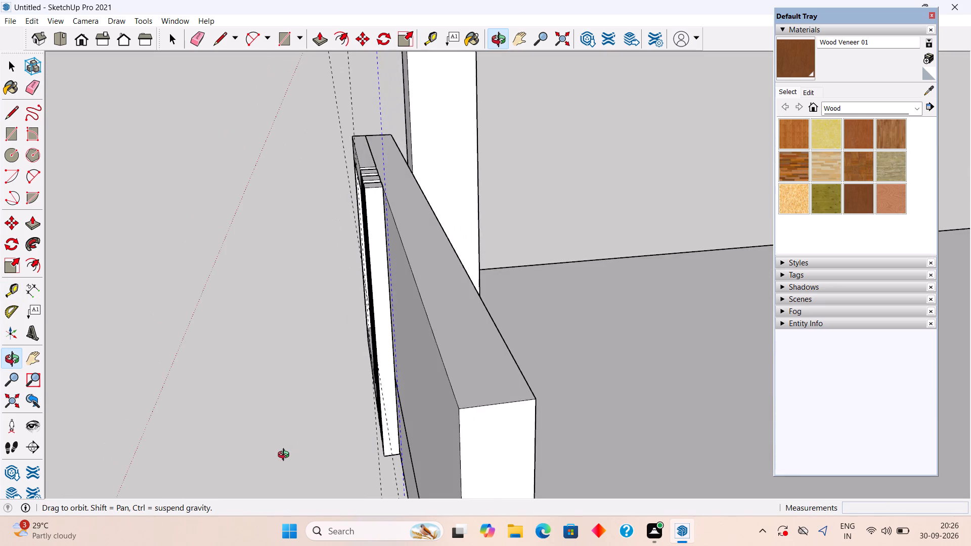
pyautogui.moveTo(286, 456); pyautogui.dragTo(375, 421, button='middle')
pyautogui.moveTo(379, 411); pyautogui.dragTo(370, 415, button='middle')
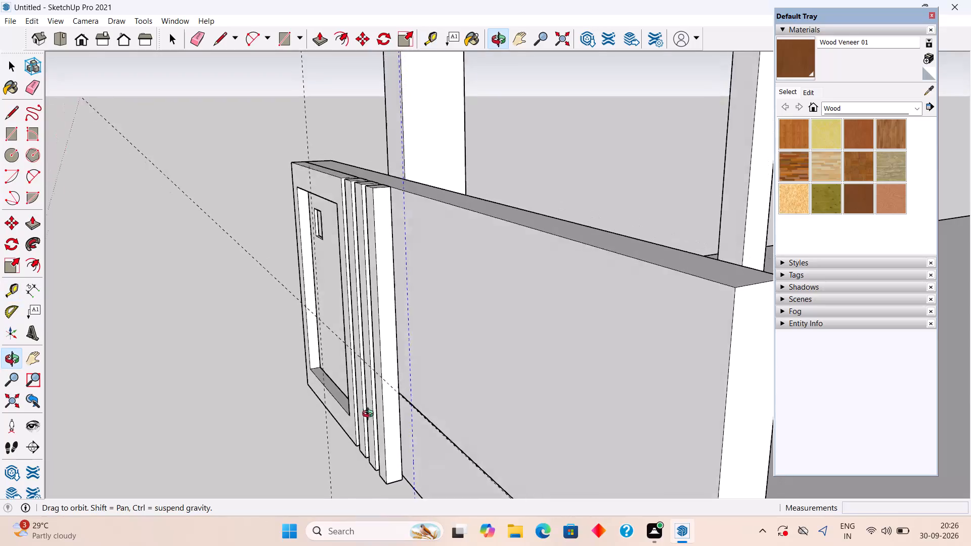
pyautogui.moveTo(370, 415); pyautogui.dragTo(337, 426, button='middle')
pyautogui.scroll(3, 400, 411)
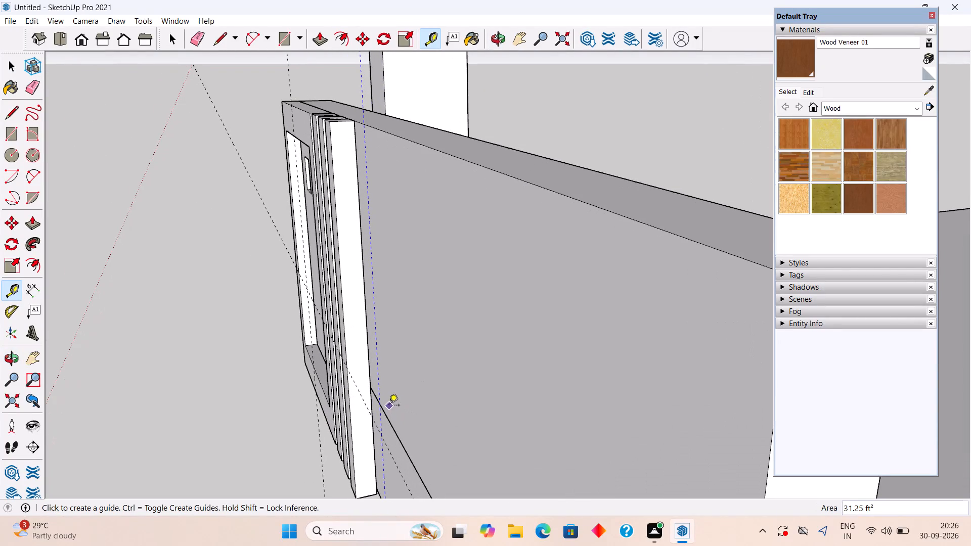
pyautogui.press('space')
pyautogui.write('m')
pyautogui.click(379, 396)
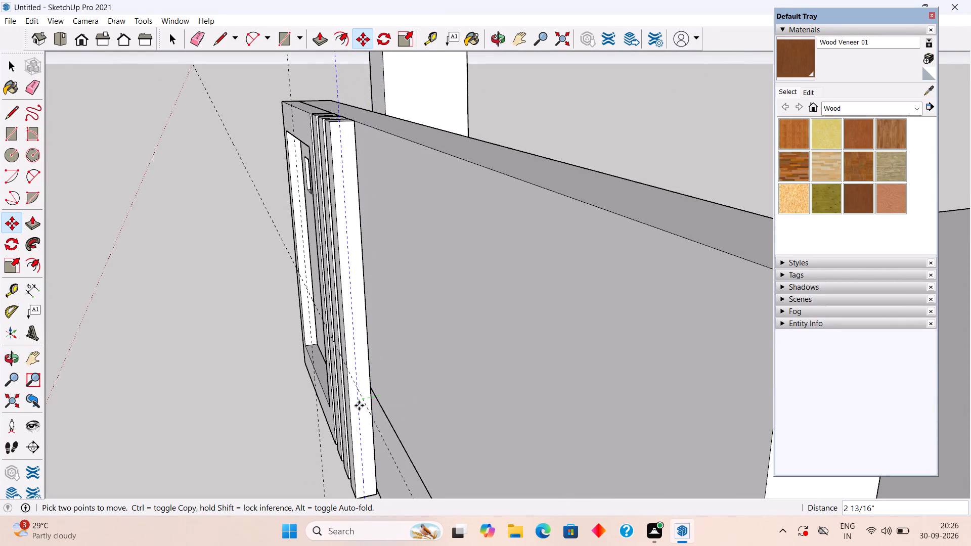
pyautogui.scroll(4, 360, 399)
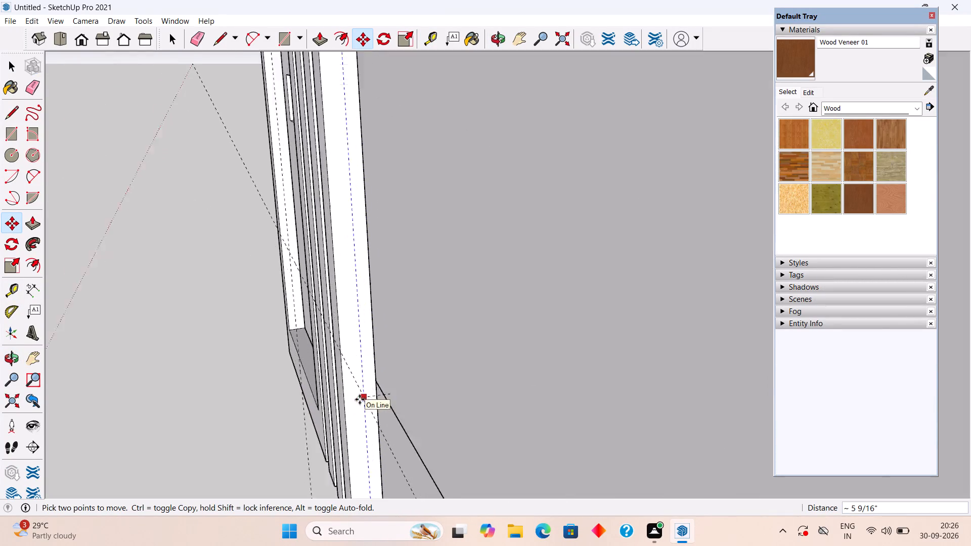
pyautogui.scroll(8, 360, 399)
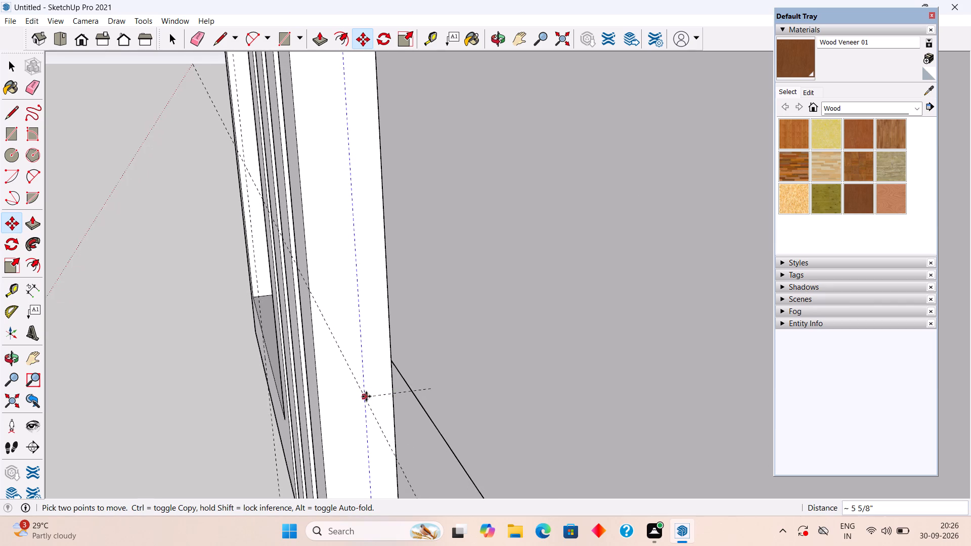
pyautogui.scroll(6, 366, 396)
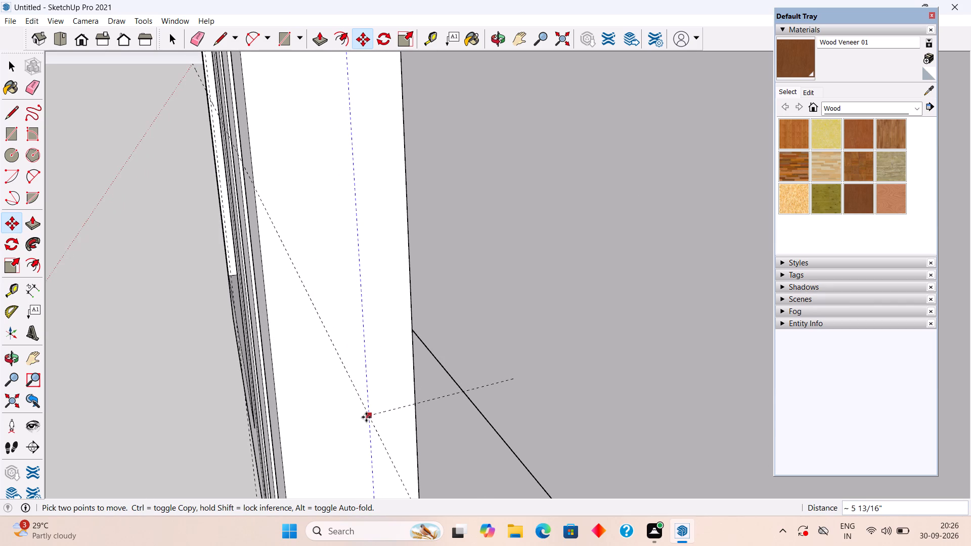
pyautogui.click(366, 417)
# Examine the moved guide's alignment with the frame, the three strips and the horizontal guide from several angles.
pyautogui.moveTo(366, 417); pyautogui.dragTo(415, 392, button='middle')
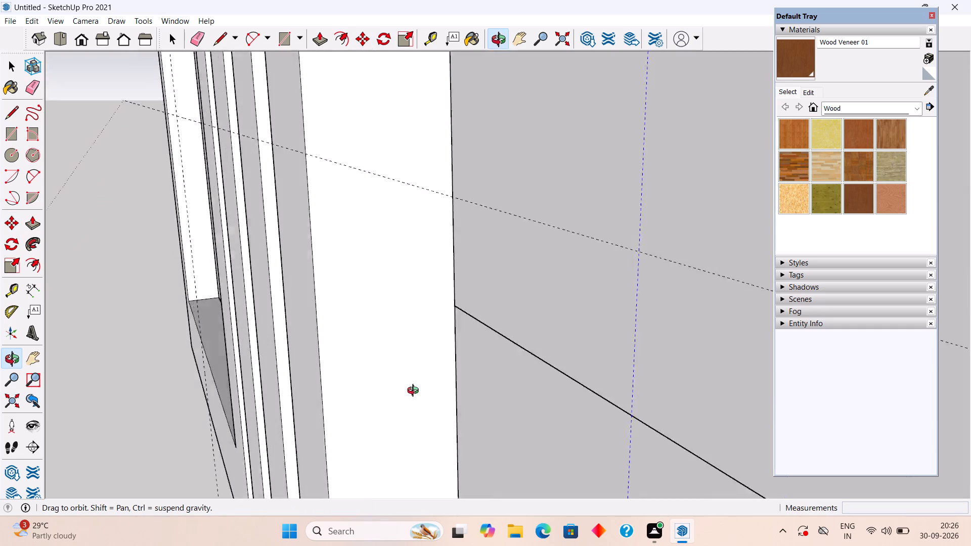
pyautogui.moveTo(415, 392); pyautogui.dragTo(449, 371, button='middle')
pyautogui.scroll(-9, 449, 371)
pyautogui.moveTo(447, 370); pyautogui.dragTo(468, 347, button='middle')
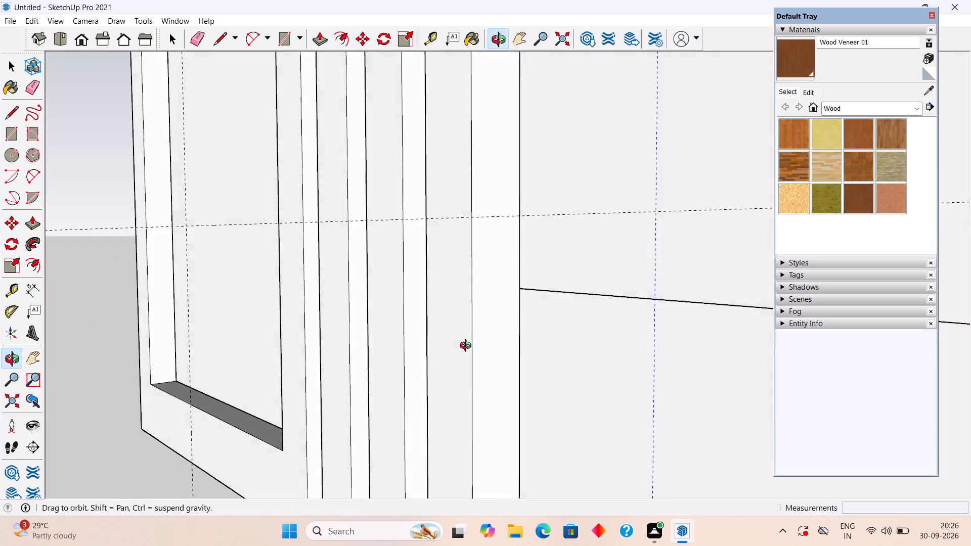
pyautogui.moveTo(468, 347); pyautogui.dragTo(501, 353, button='middle')
pyautogui.scroll(-13, 501, 352)
pyautogui.moveTo(479, 365); pyautogui.dragTo(560, 345, button='middle')
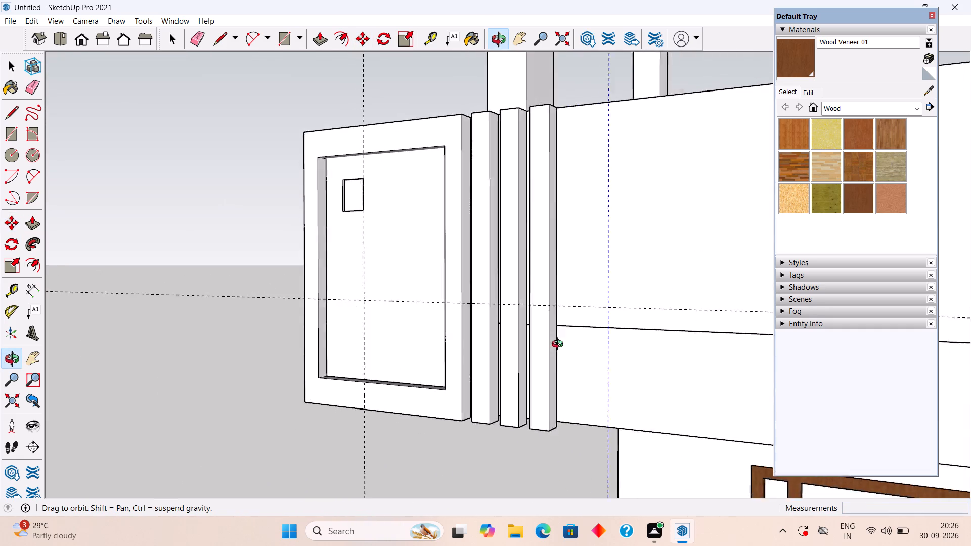
pyautogui.moveTo(560, 345); pyautogui.dragTo(626, 344, button='middle')
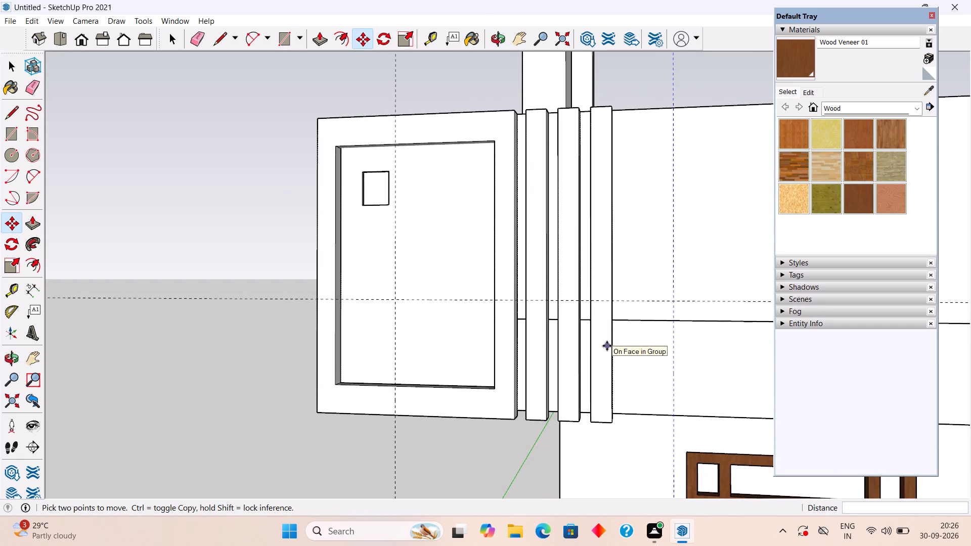
pyautogui.press('space')
pyautogui.moveTo(470, 373); pyautogui.dragTo(590, 440, button='middle')
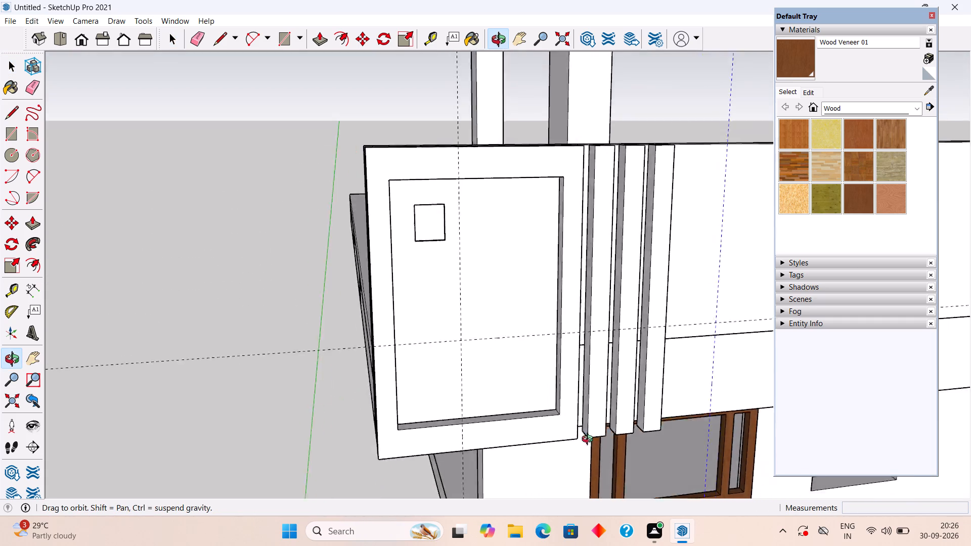
pyautogui.moveTo(590, 440); pyautogui.dragTo(848, 460, button='middle')
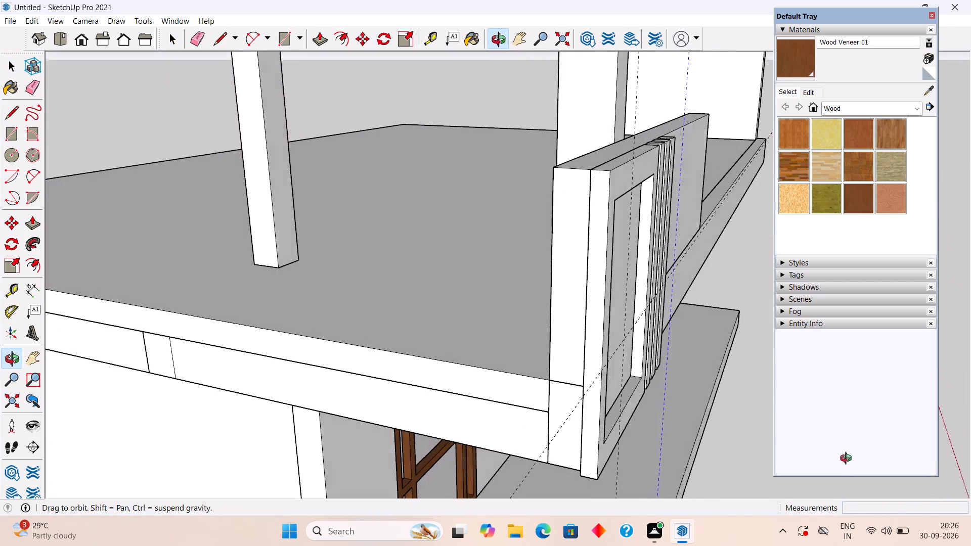
pyautogui.moveTo(848, 460); pyautogui.dragTo(744, 515, button='middle')
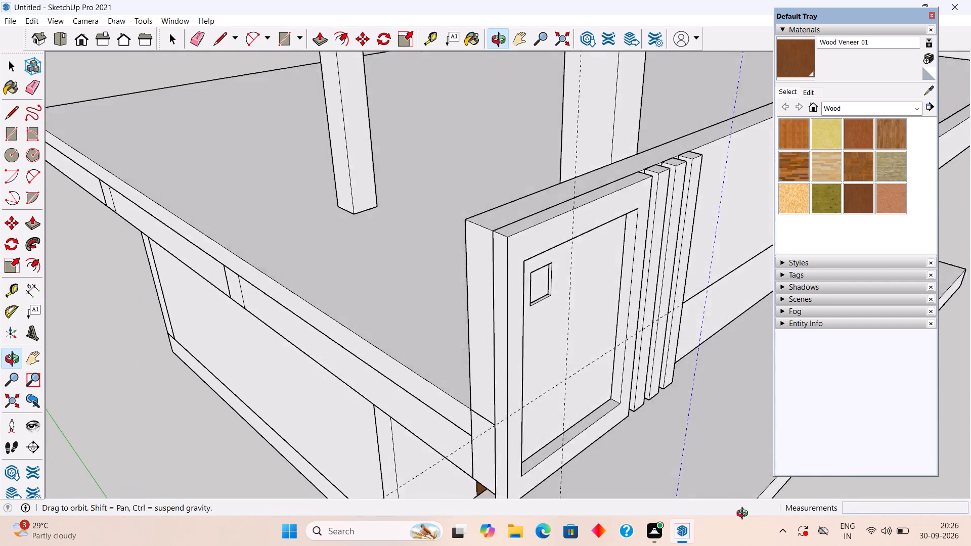
pyautogui.moveTo(744, 515); pyautogui.dragTo(785, 540, button='middle')
pyautogui.scroll(3, 689, 193)
pyautogui.scroll(7, 685, 273)
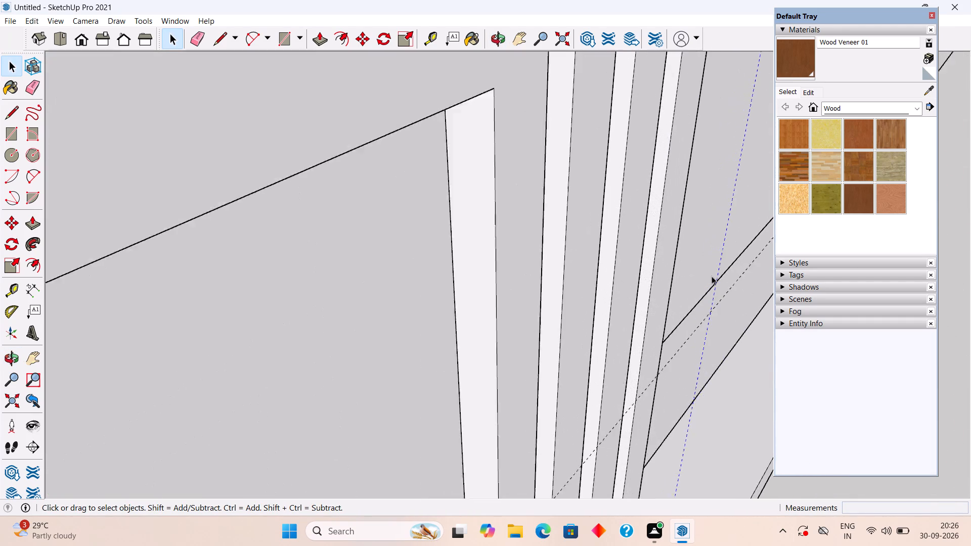
pyautogui.scroll(8, 712, 276)
pyautogui.scroll(-9, 697, 309)
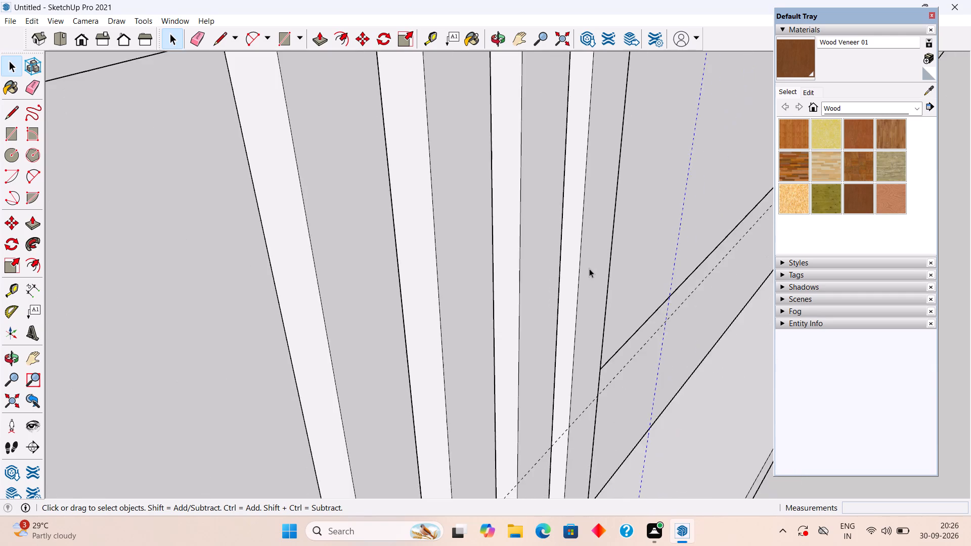
pyautogui.scroll(-12, 589, 268)
# Draw a rectangle about 3' 1 13/16" by 1' 8 3/8" from the first vertical and horizontal guides' intersection to the third strip's bottom outer corner.
pyautogui.moveTo(563, 379); pyautogui.dragTo(352, 257, button='middle')
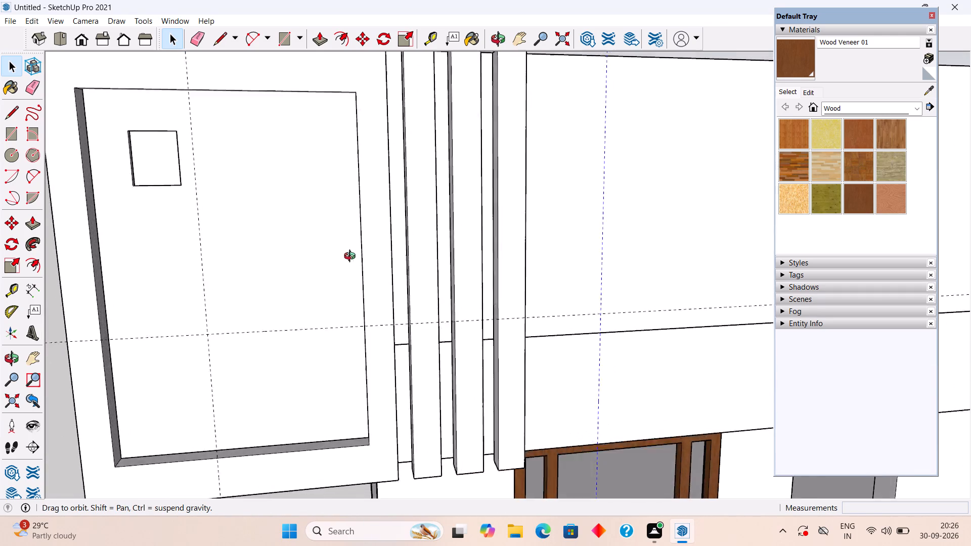
pyautogui.moveTo(352, 257); pyautogui.dragTo(335, 208, button='middle')
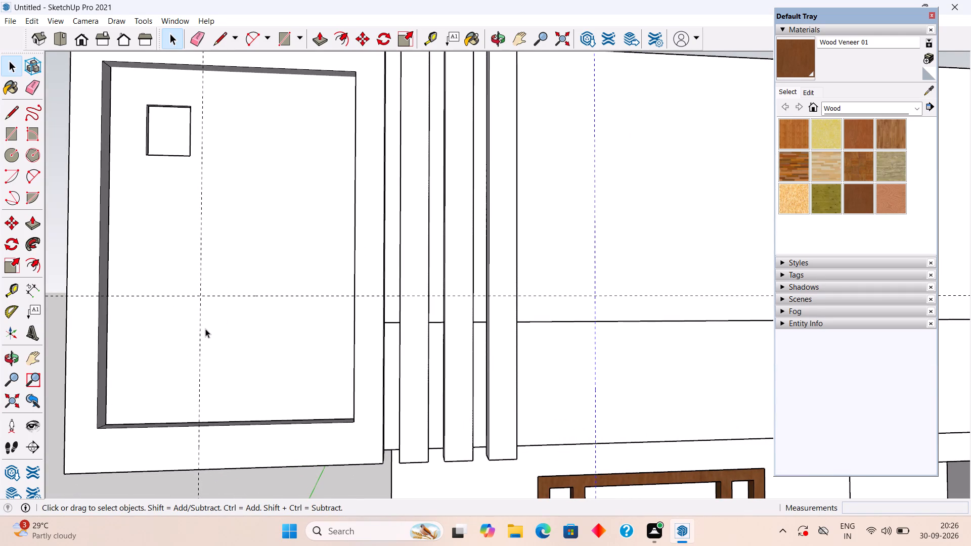
pyautogui.press('r')
pyautogui.click(200, 295)
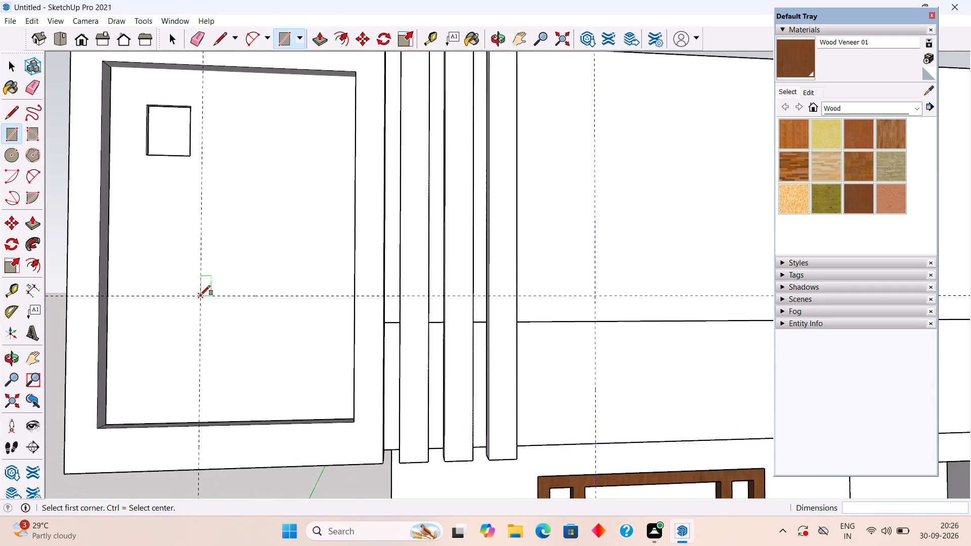
pyautogui.click(523, 457)
pyautogui.press('space')
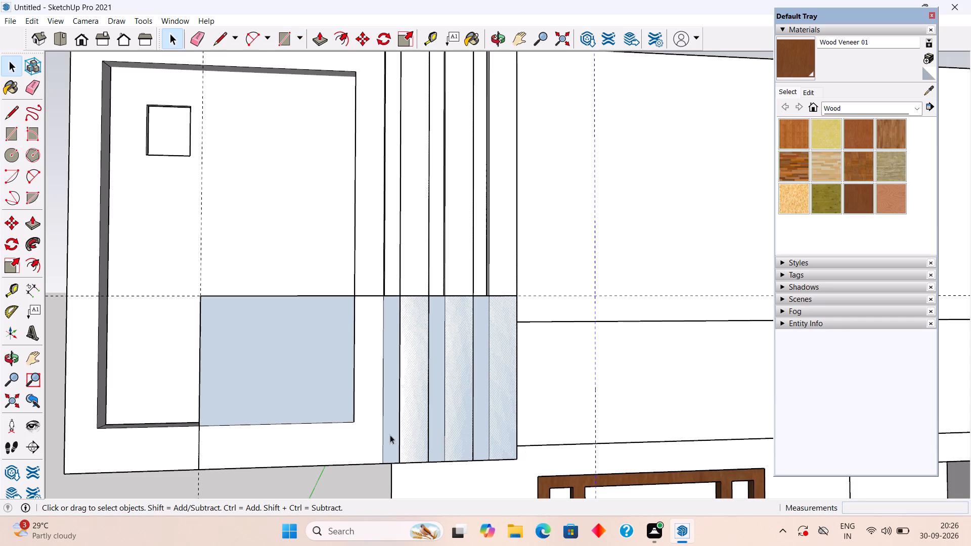
# Extrude the new rectangle across the frame and strips outward by 1".
pyautogui.press('p')
pyautogui.click(313, 391)
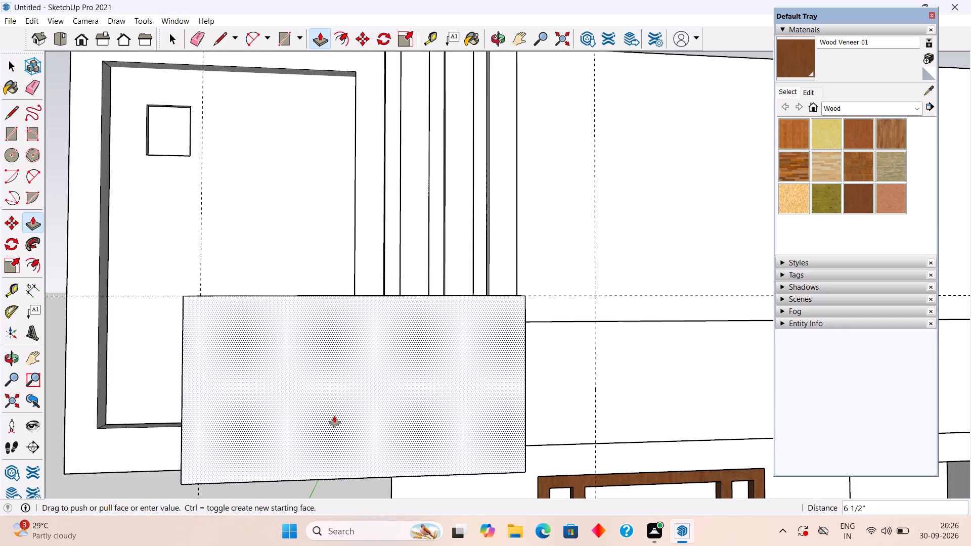
pyautogui.write('1"')
pyautogui.press('Return')
pyautogui.press('space')
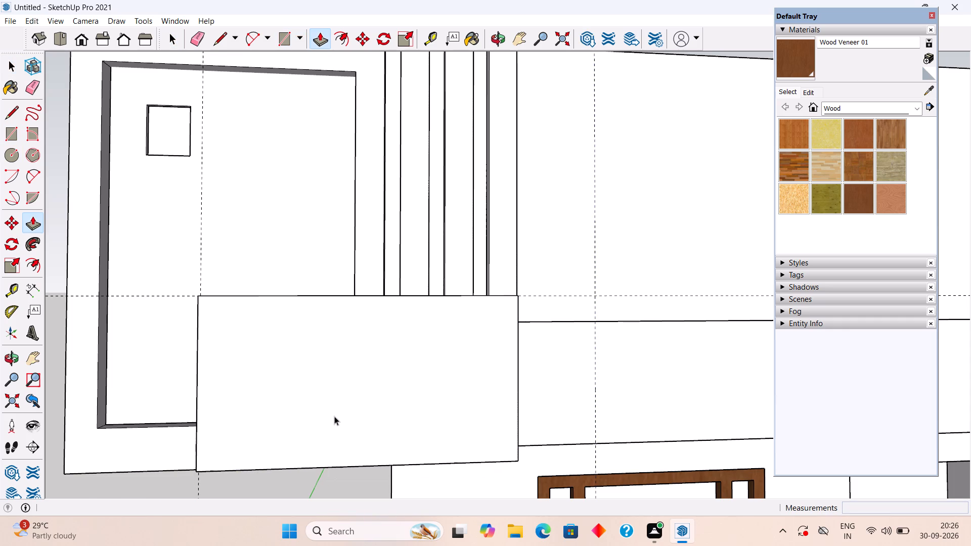
# Extend the thin panel's side face about 10 1/16" to the vertical guide beyond the strips.
pyautogui.moveTo(263, 402); pyautogui.dragTo(54, 428, button='middle')
pyautogui.scroll(-3, 419, 391)
pyautogui.scroll(6, 466, 378)
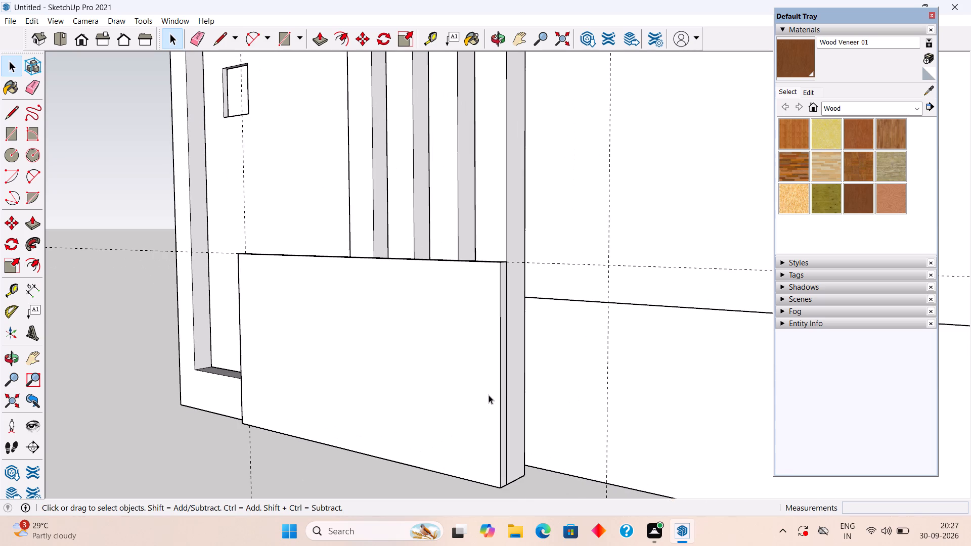
pyautogui.press('p')
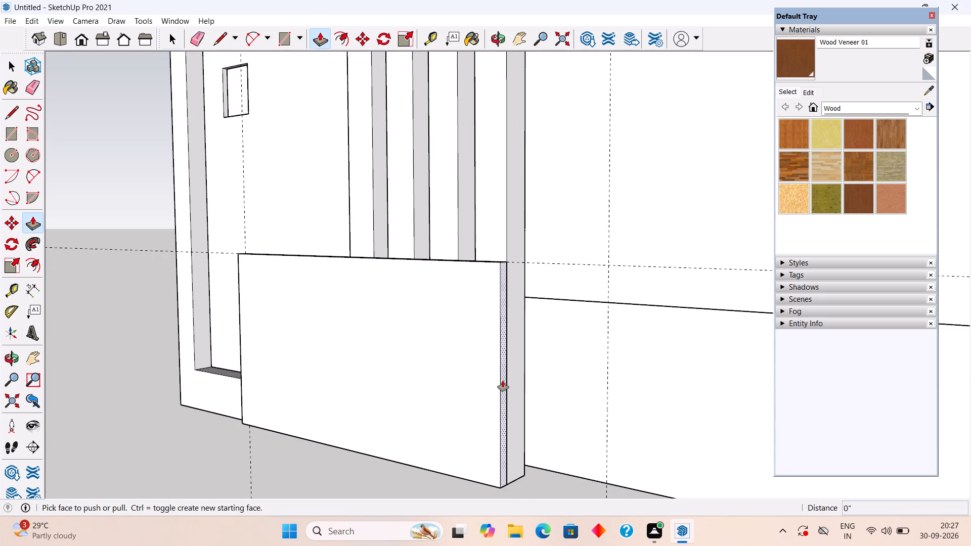
pyautogui.click(506, 377)
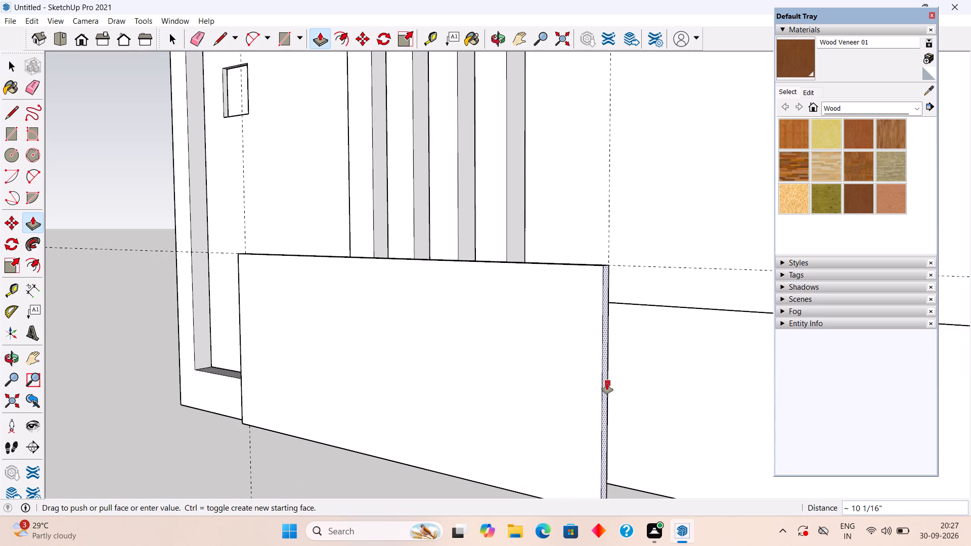
pyautogui.click(607, 383)
# Make the extended lower panel, with all its connected faces and edges, into a group.
pyautogui.moveTo(546, 400); pyautogui.dragTo(245, 445, button='middle')
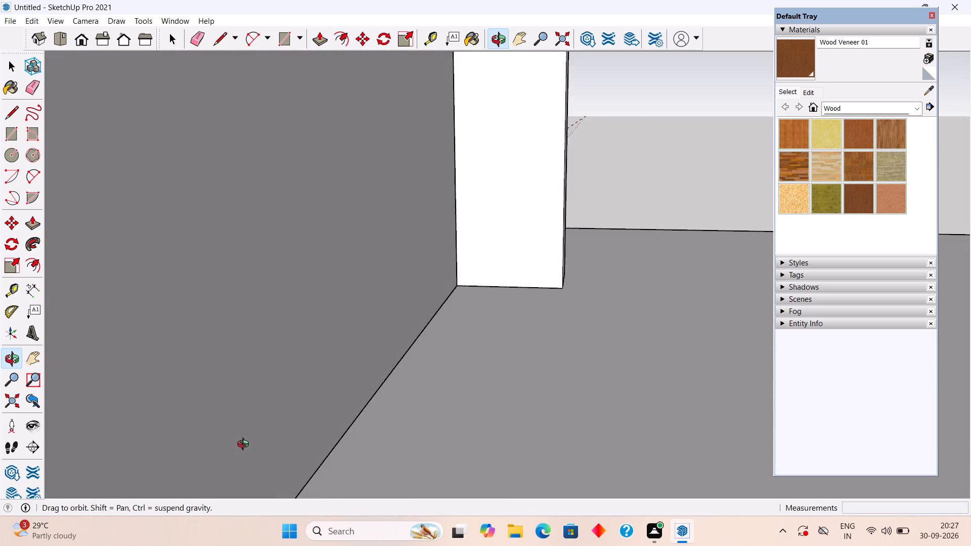
pyautogui.moveTo(245, 445); pyautogui.dragTo(302, 433, button='middle')
pyautogui.scroll(-5, 305, 433)
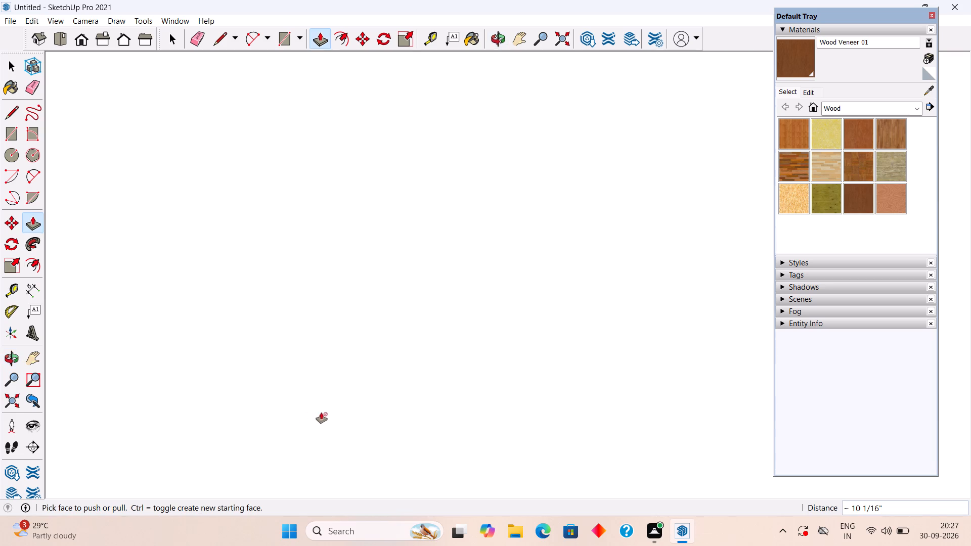
pyautogui.click(38, 403)
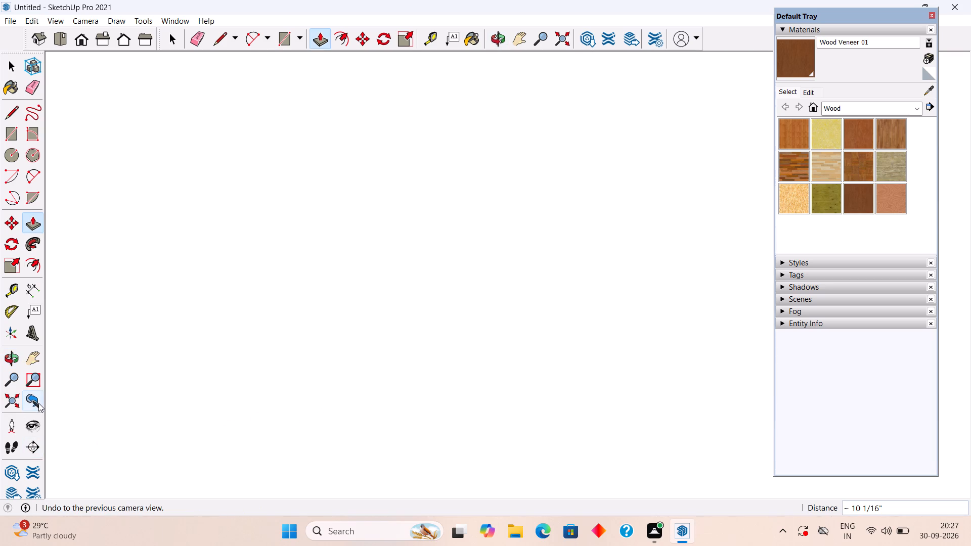
pyautogui.scroll(-6, 211, 391)
pyautogui.scroll(1, 208, 387)
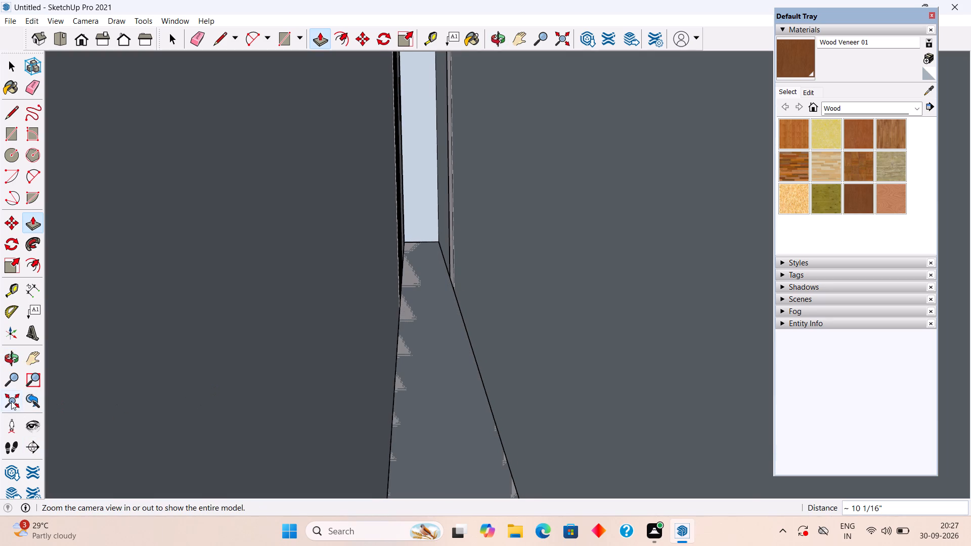
pyautogui.click(11, 401)
pyautogui.moveTo(207, 332); pyautogui.dragTo(311, 341, button='middle')
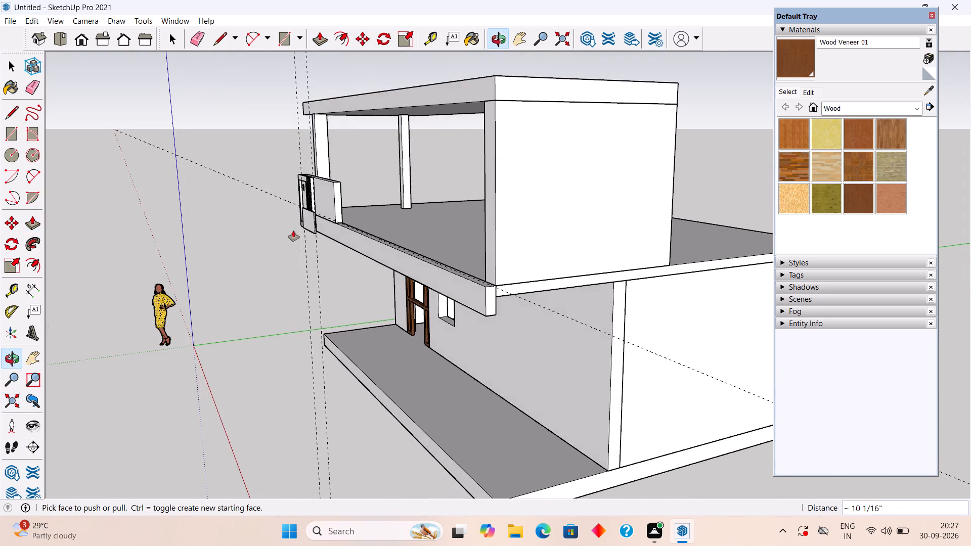
pyautogui.scroll(10, 310, 209)
pyautogui.press('space')
pyautogui.scroll(13, 323, 250)
pyautogui.moveTo(303, 263); pyautogui.dragTo(456, 268, button='middle')
pyautogui.scroll(-1, 307, 267)
pyautogui.scroll(-9, 456, 268)
pyautogui.moveTo(453, 268); pyautogui.dragTo(611, 253, button='middle')
pyautogui.scroll(-1, 506, 260)
pyautogui.scroll(-1, 611, 252)
pyautogui.tripleClick(434, 295)
pyautogui.rightClick(434, 295)
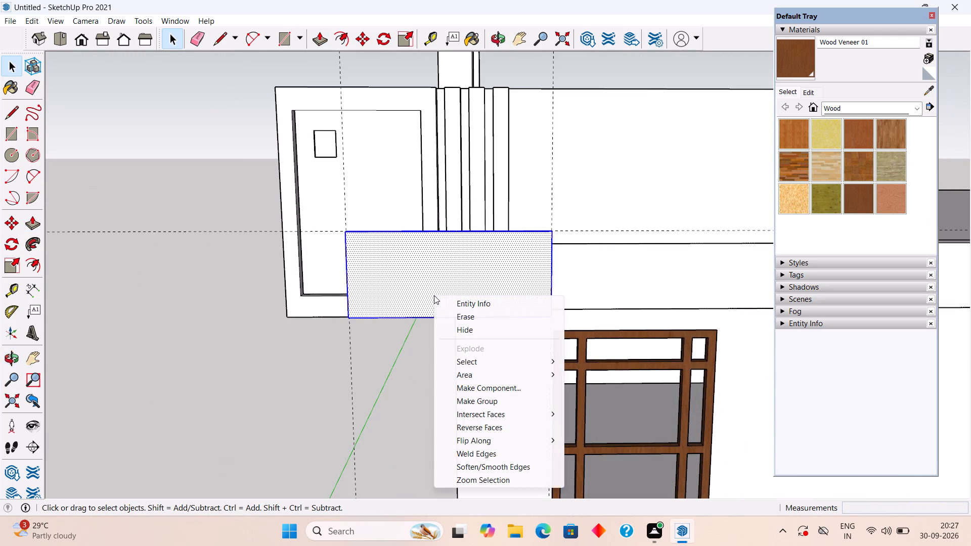
pyautogui.click(470, 402)
pyautogui.click(314, 384)
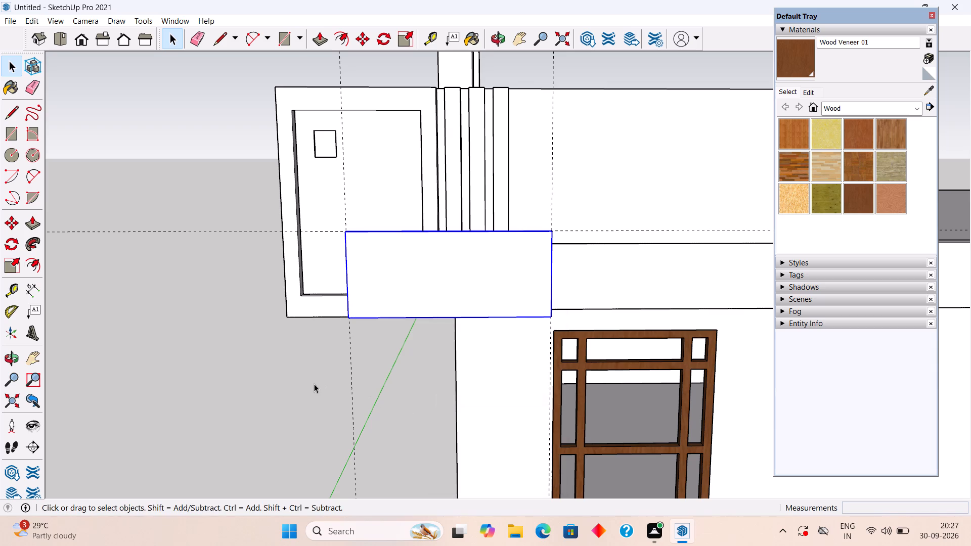
# Examine the grouped panel's position against the frame, strips, parapet wall and floor slab edge from several angles.
pyautogui.scroll(-4, 314, 384)
pyautogui.moveTo(363, 349); pyautogui.dragTo(355, 249, button='middle')
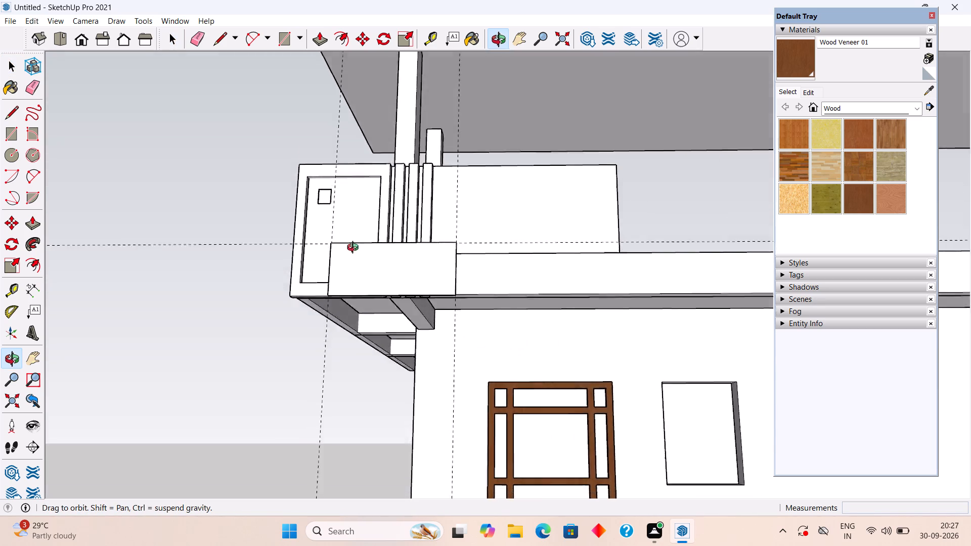
pyautogui.moveTo(355, 249); pyautogui.dragTo(361, 282, button='middle')
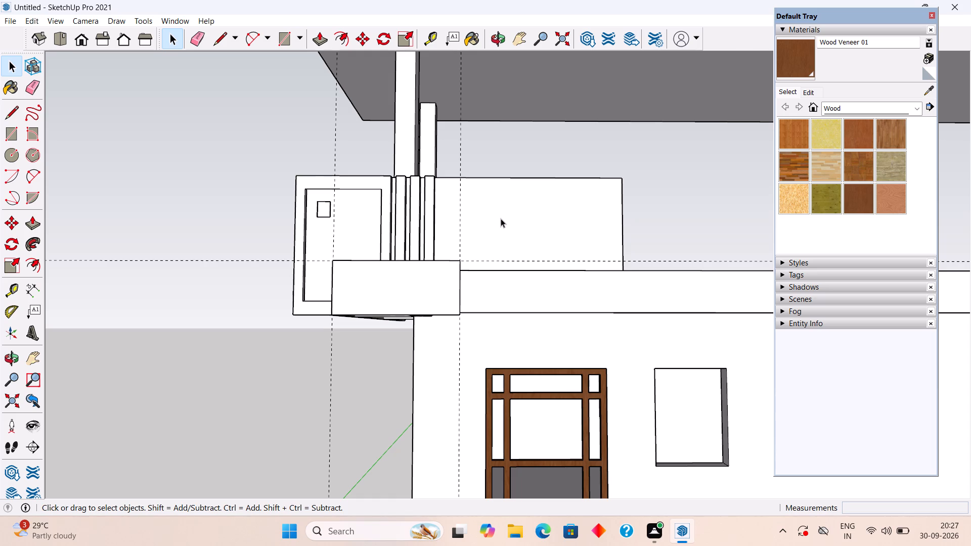
pyautogui.moveTo(501, 218); pyautogui.dragTo(495, 289, button='middle')
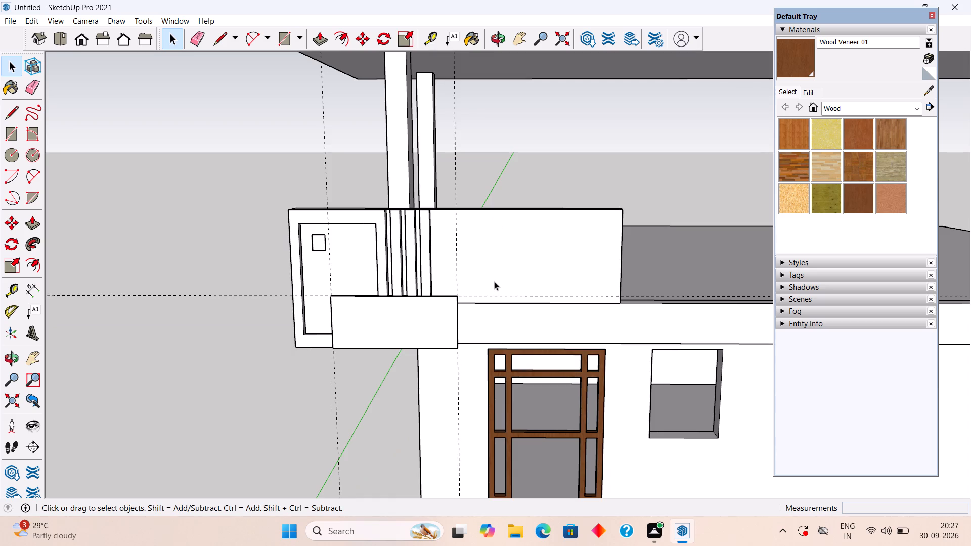
pyautogui.moveTo(494, 281); pyautogui.dragTo(411, 391, button='middle')
pyautogui.scroll(5, 454, 353)
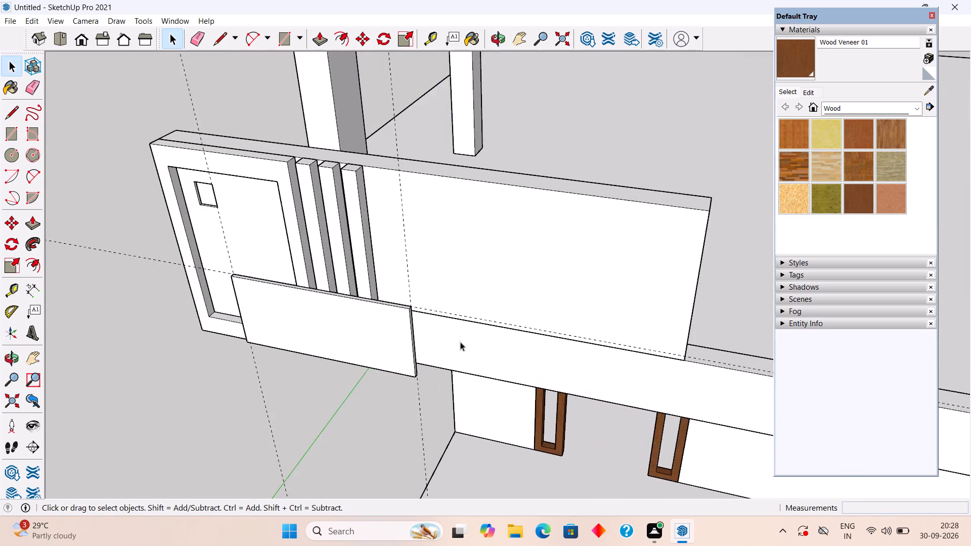
pyautogui.scroll(5, 488, 320)
pyautogui.moveTo(485, 328); pyautogui.dragTo(361, 335, button='middle')
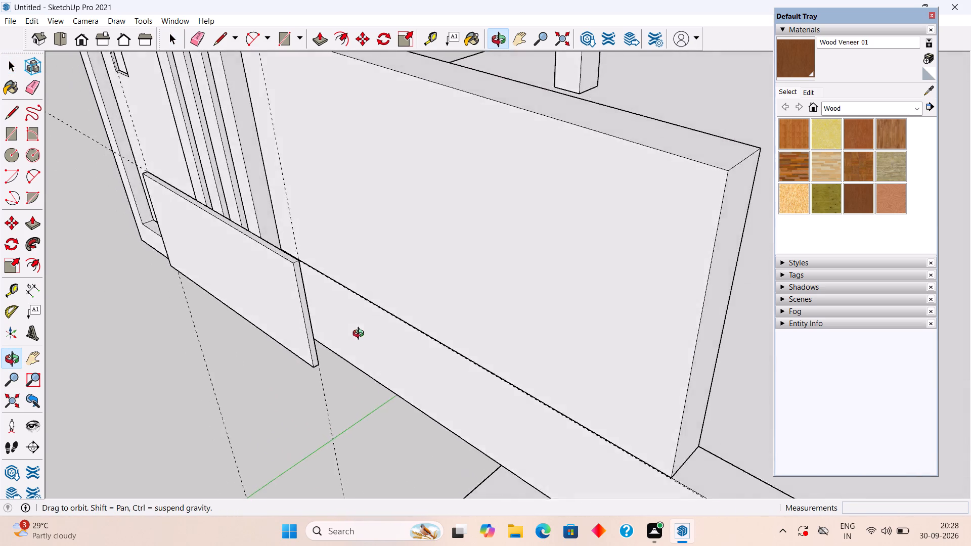
pyautogui.moveTo(361, 335); pyautogui.dragTo(287, 300, button='middle')
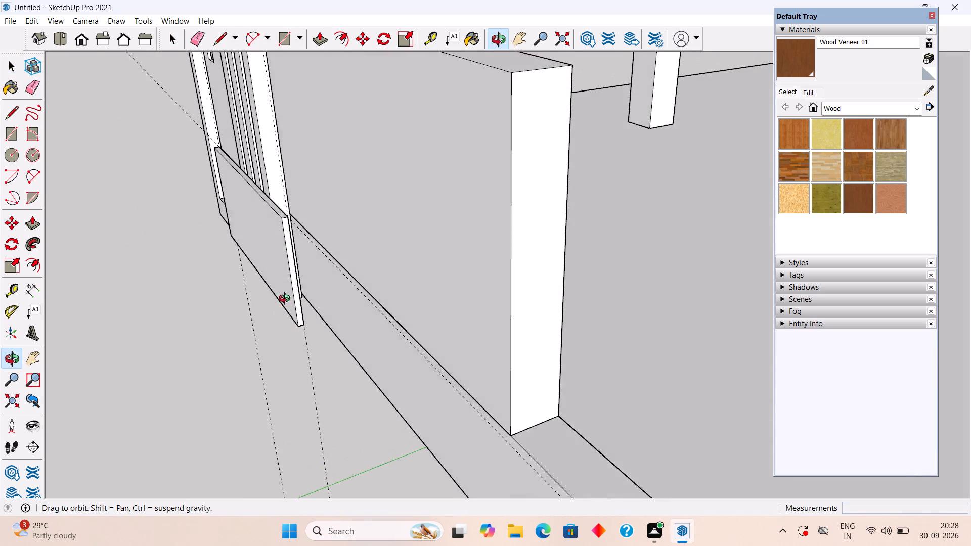
pyautogui.moveTo(287, 300); pyautogui.dragTo(236, 272, button='middle')
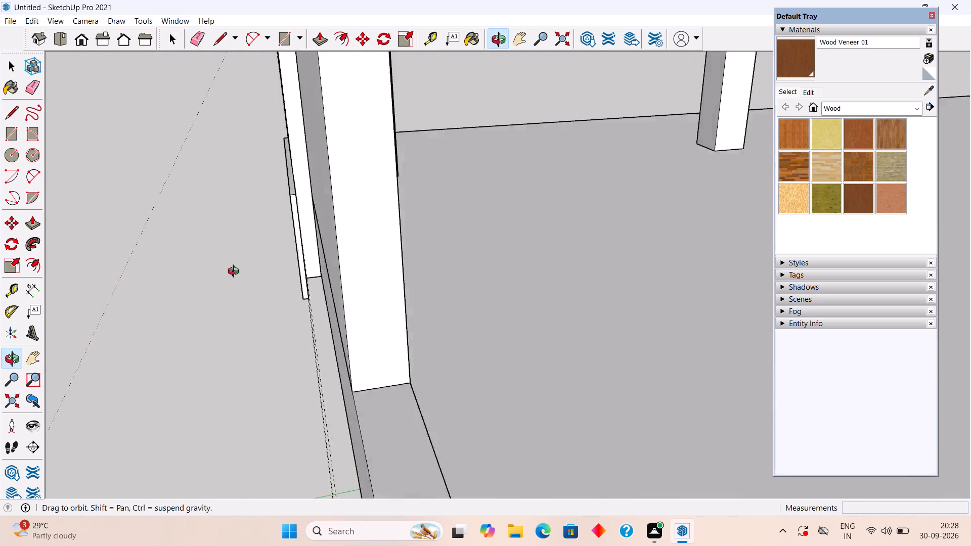
pyautogui.moveTo(236, 272); pyautogui.dragTo(354, 272, button='middle')
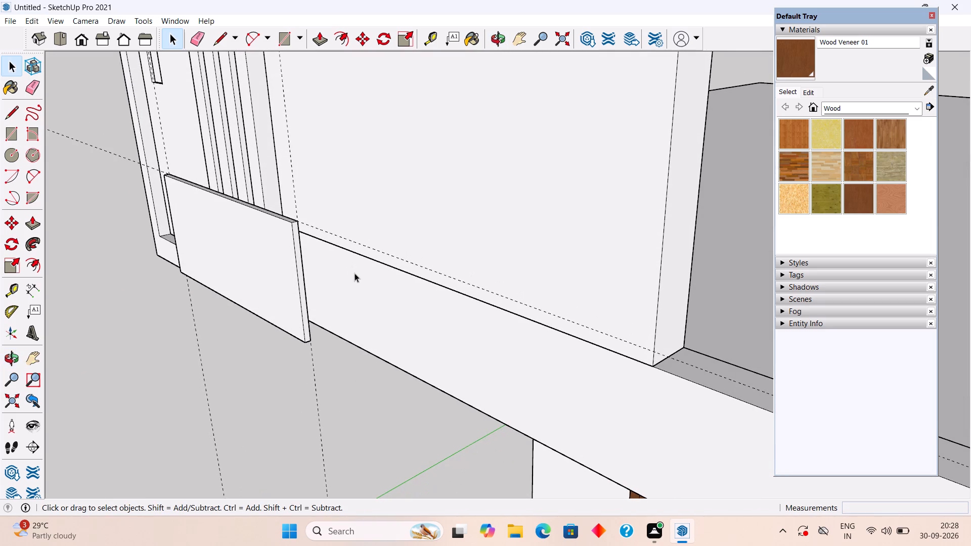
pyautogui.scroll(-5, 355, 273)
pyautogui.moveTo(357, 243); pyautogui.dragTo(508, 250, button='middle')
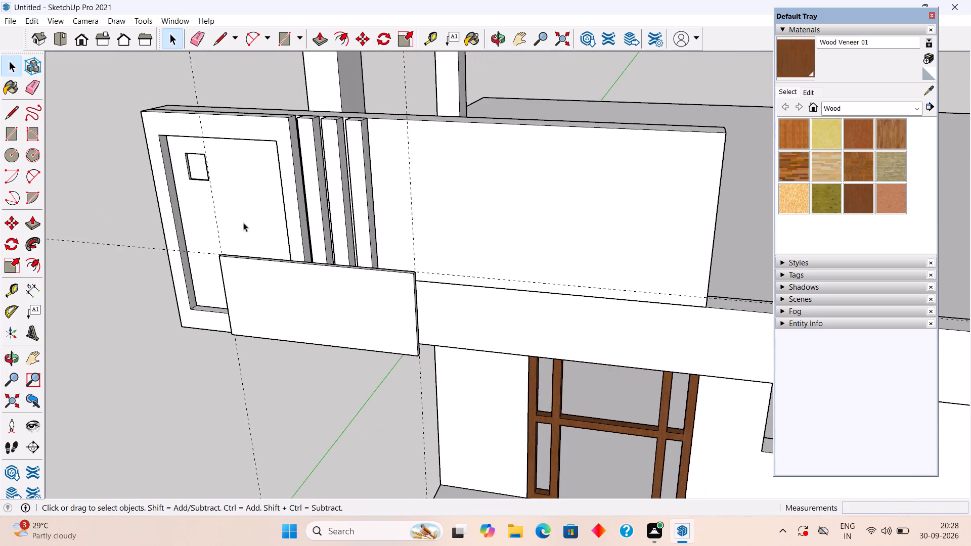
# Draw a 7' 5" by 4' 4" rectangle from the frame's inner top corner on the parapet to the slab's bottom edge below the parapet's end.
pyautogui.moveTo(244, 213); pyautogui.dragTo(345, 209, button='middle')
pyautogui.scroll(2, 341, 146)
pyautogui.moveTo(341, 155); pyautogui.dragTo(339, 152, button='middle')
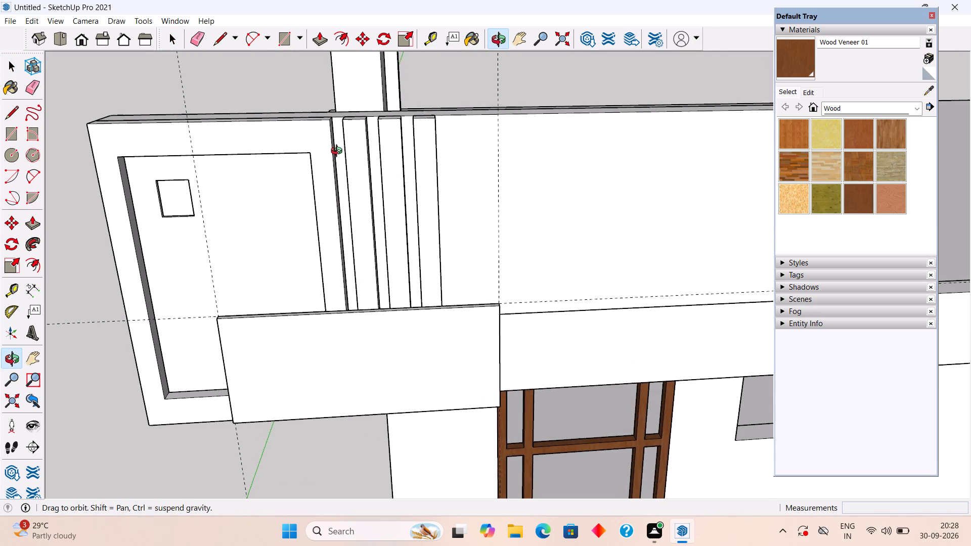
pyautogui.moveTo(339, 152); pyautogui.dragTo(335, 149, button='middle')
pyautogui.scroll(3, 339, 135)
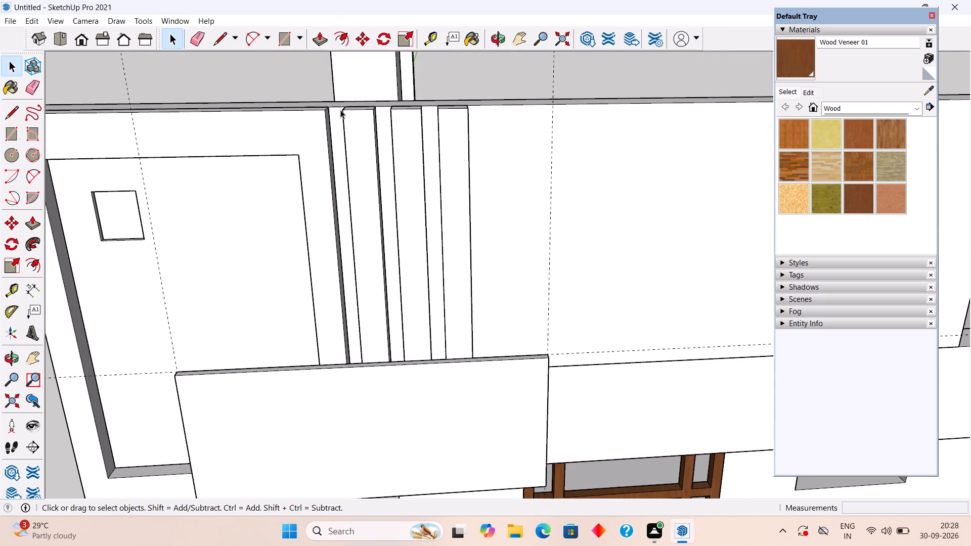
pyautogui.press('r')
pyautogui.scroll(4, 331, 111)
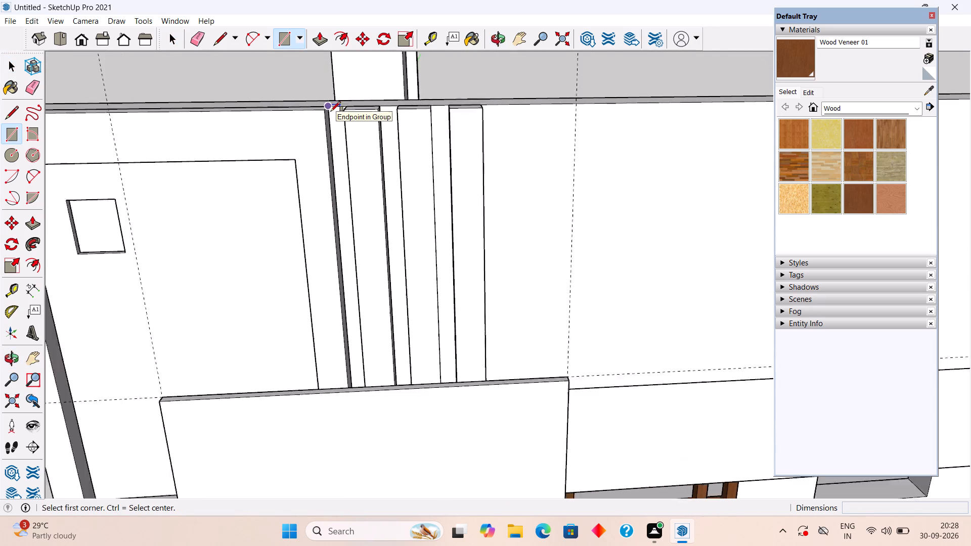
pyautogui.scroll(3, 331, 111)
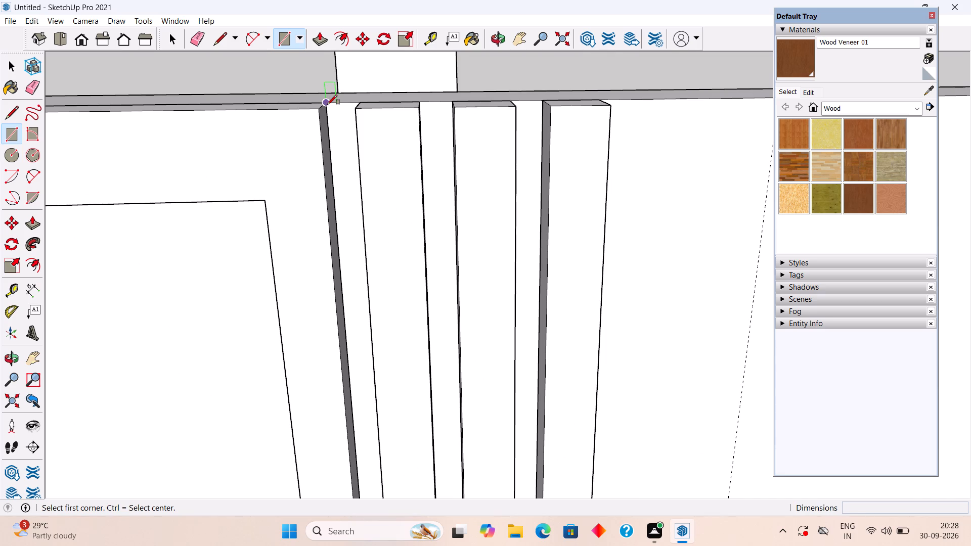
pyautogui.click(328, 105)
pyautogui.scroll(-20, 328, 105)
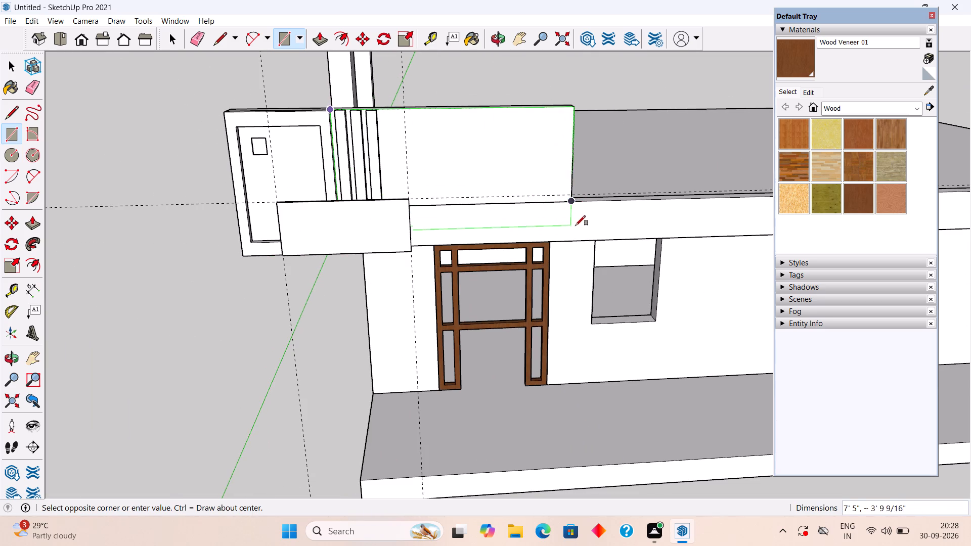
pyautogui.click(574, 242)
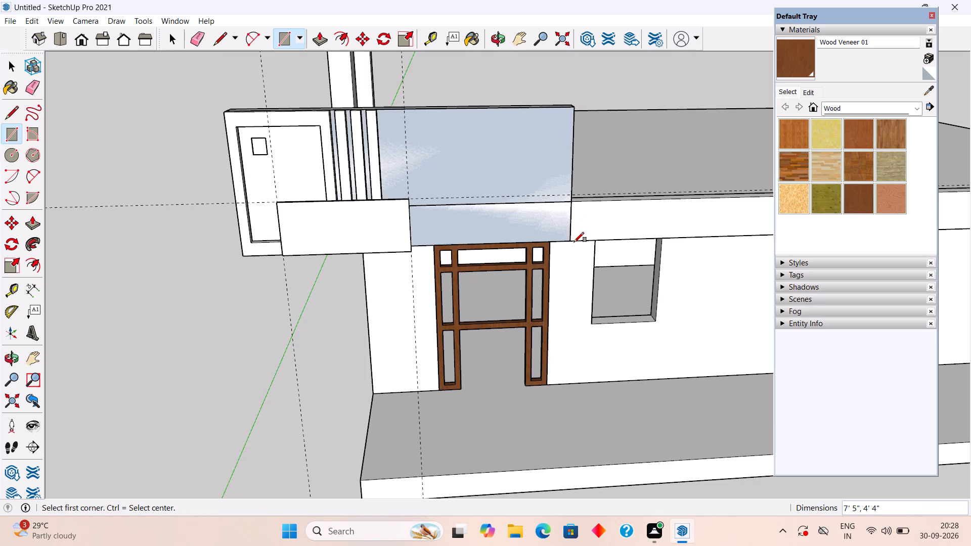
pyautogui.press('space')
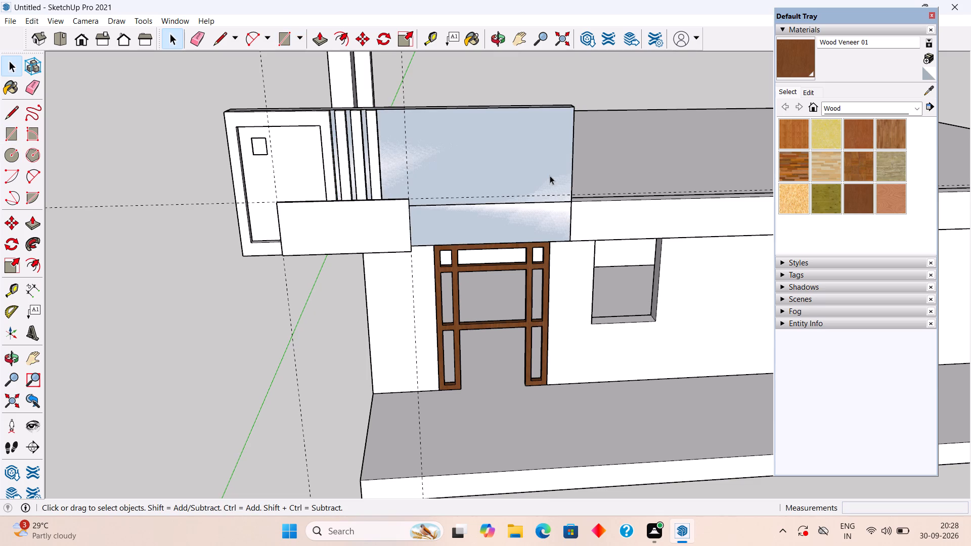
# Extrude the large parapet rectangle outward by .1" twice in succession.
pyautogui.press('p')
pyautogui.click(550, 175)
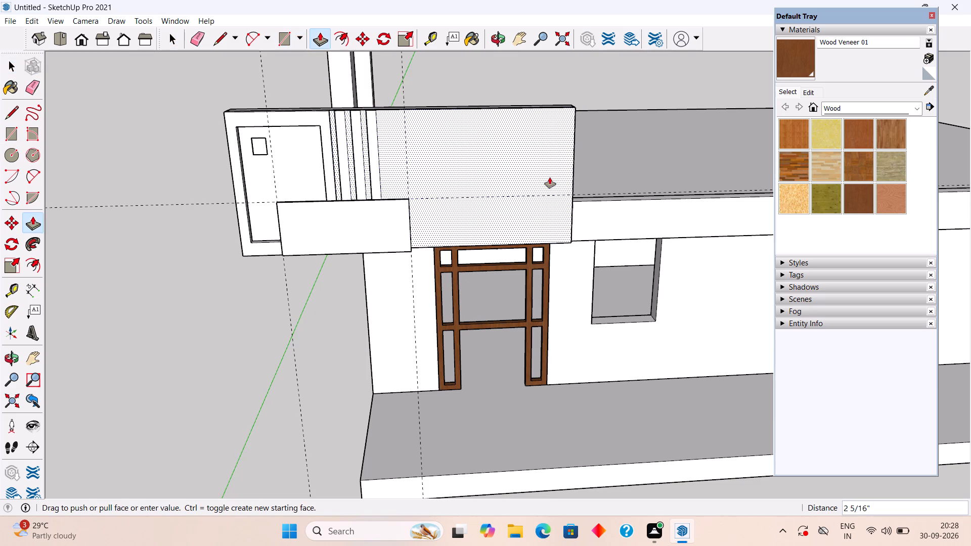
pyautogui.press('.')
pyautogui.write('1"')
pyautogui.press('Return')
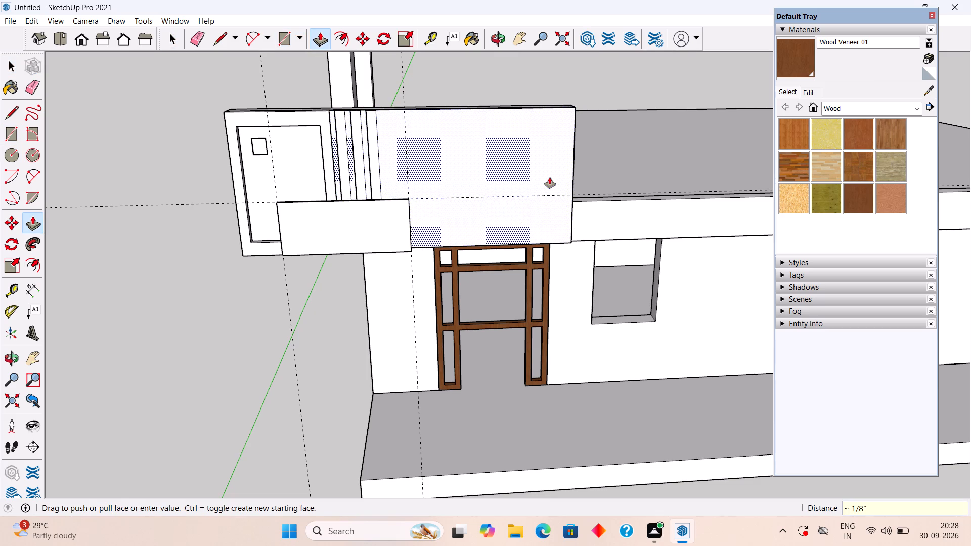
pyautogui.click(548, 177)
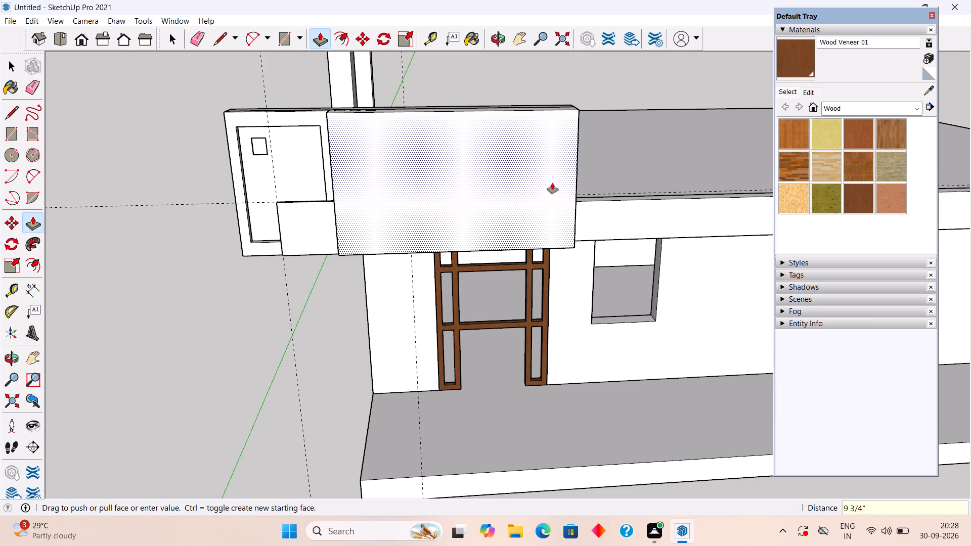
pyautogui.write('.1')
pyautogui.hotkey('shift', '"')
pyautogui.press('Return')
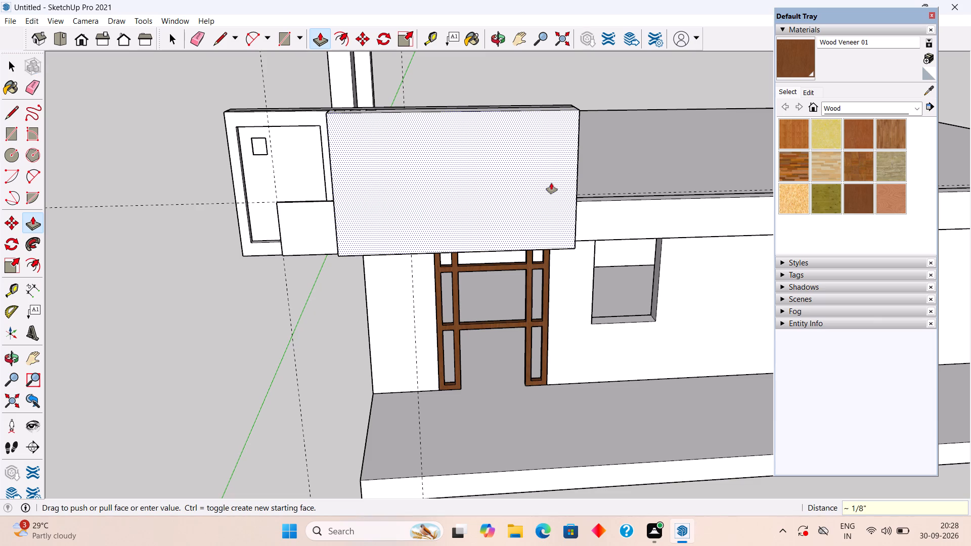
pyautogui.press('space')
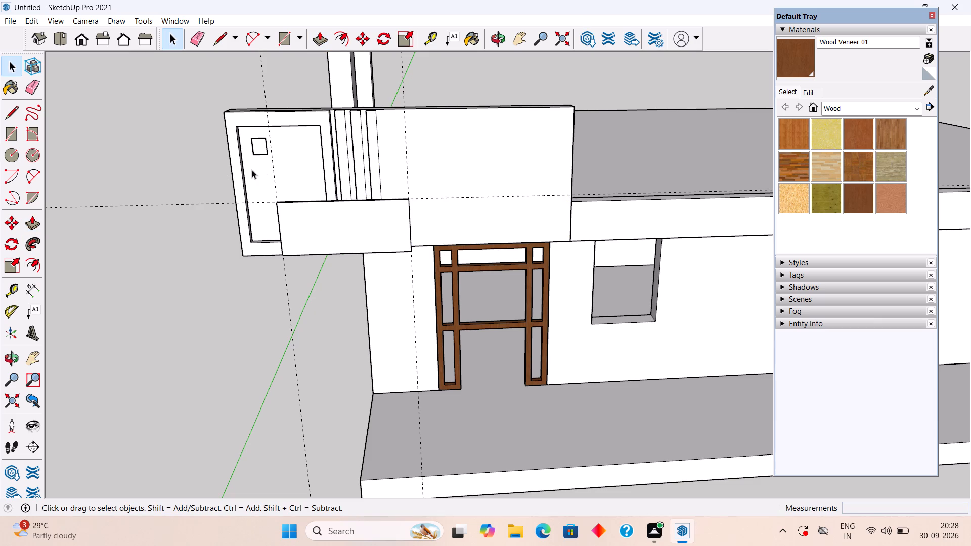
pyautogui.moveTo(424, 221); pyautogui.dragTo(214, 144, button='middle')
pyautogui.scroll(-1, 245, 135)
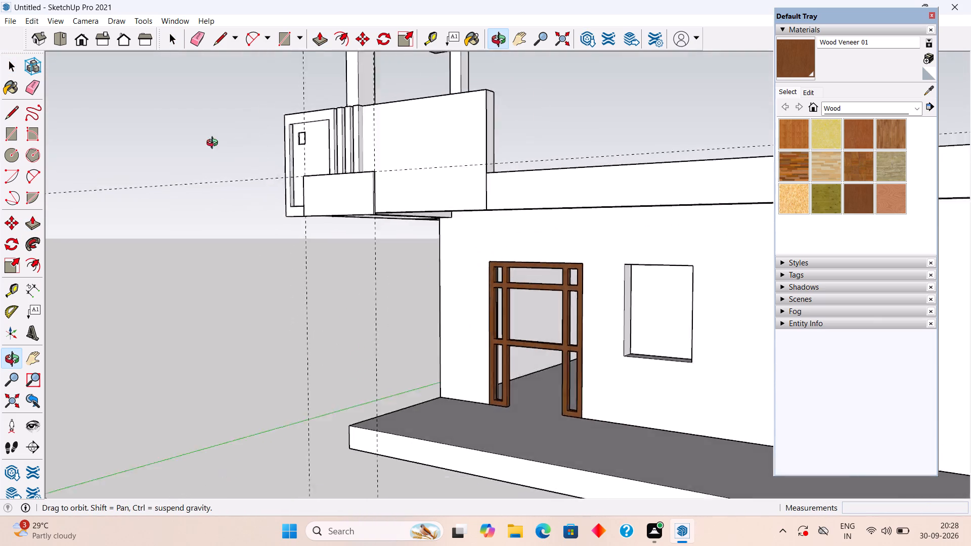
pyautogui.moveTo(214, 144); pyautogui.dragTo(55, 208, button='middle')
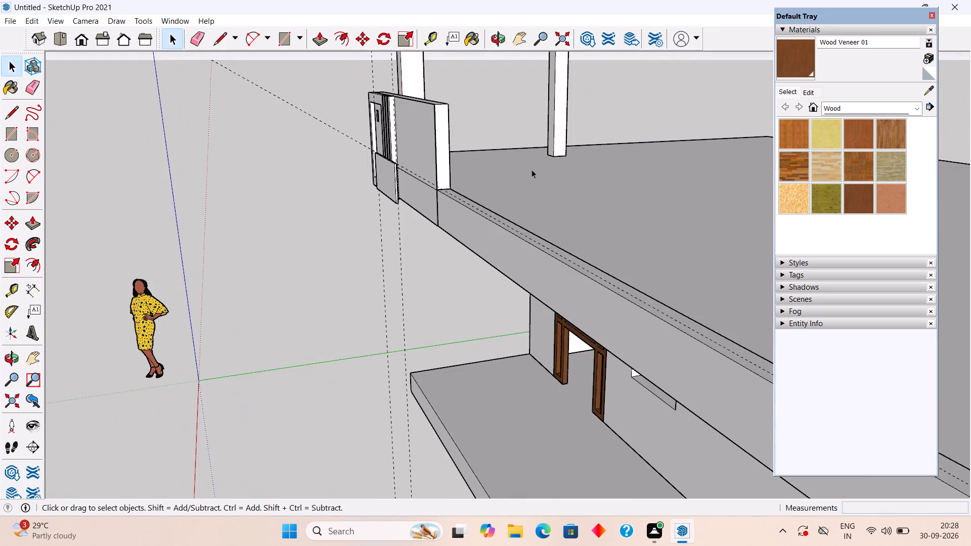
# Make the thin extruded facing on the parapet, with its connected faces and edges, into a group.
pyautogui.scroll(4, 532, 169)
pyautogui.scroll(4, 412, 163)
pyautogui.tripleClick(347, 268)
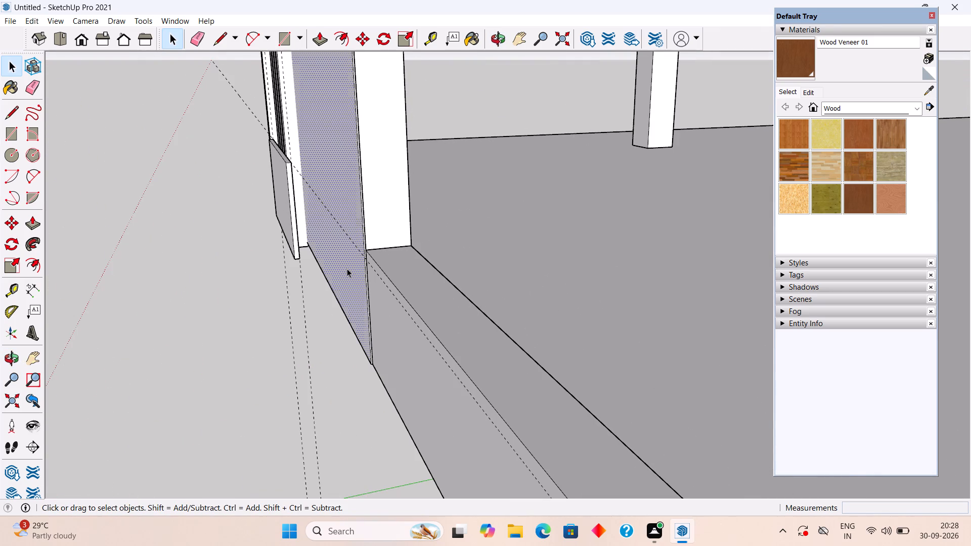
pyautogui.rightClick(347, 268)
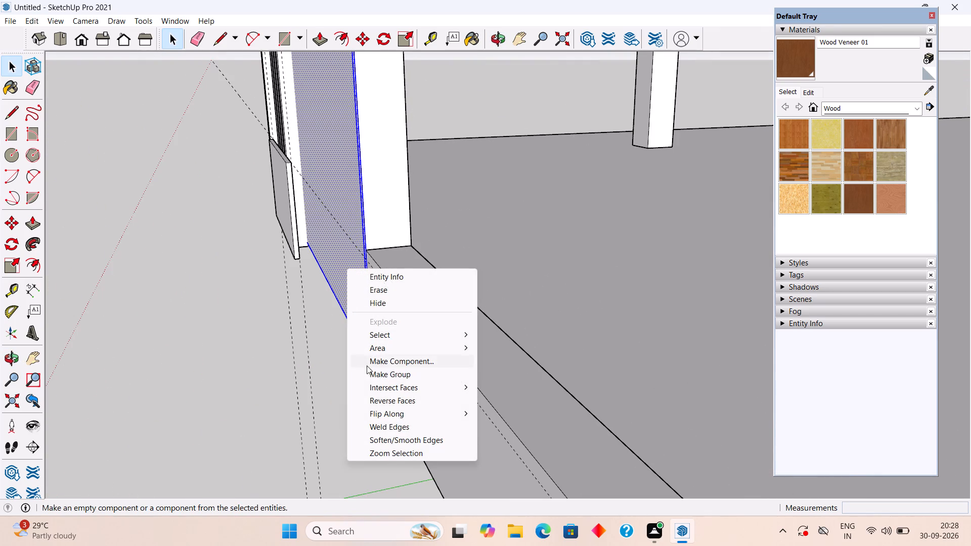
pyautogui.click(372, 376)
pyautogui.click(240, 321)
# Examine the grouped facing together with the frame, vertical strips and lower panel from the front and from above.
pyautogui.moveTo(307, 306); pyautogui.dragTo(389, 311, button='middle')
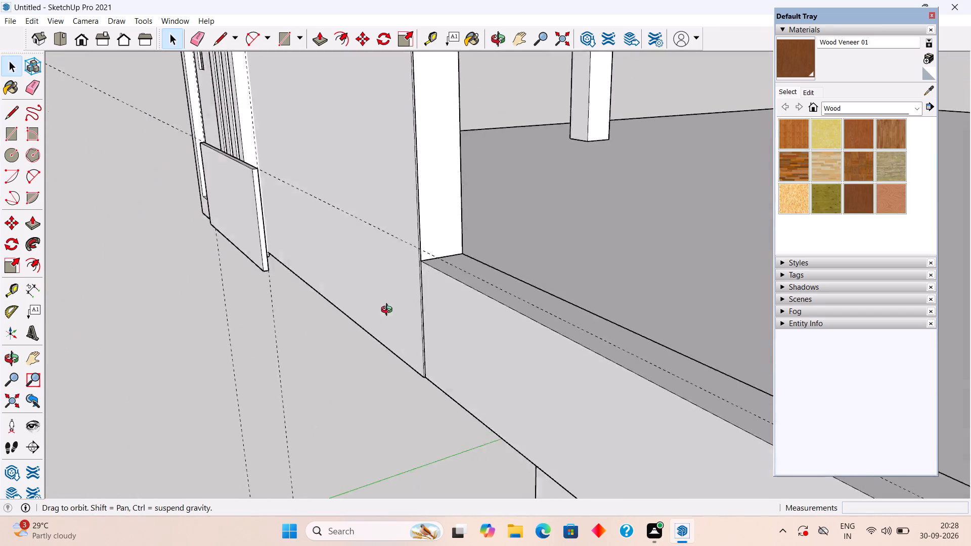
pyautogui.moveTo(389, 311); pyautogui.dragTo(452, 308, button='middle')
pyautogui.scroll(-11, 452, 308)
pyautogui.moveTo(441, 312); pyautogui.dragTo(545, 250, button='middle')
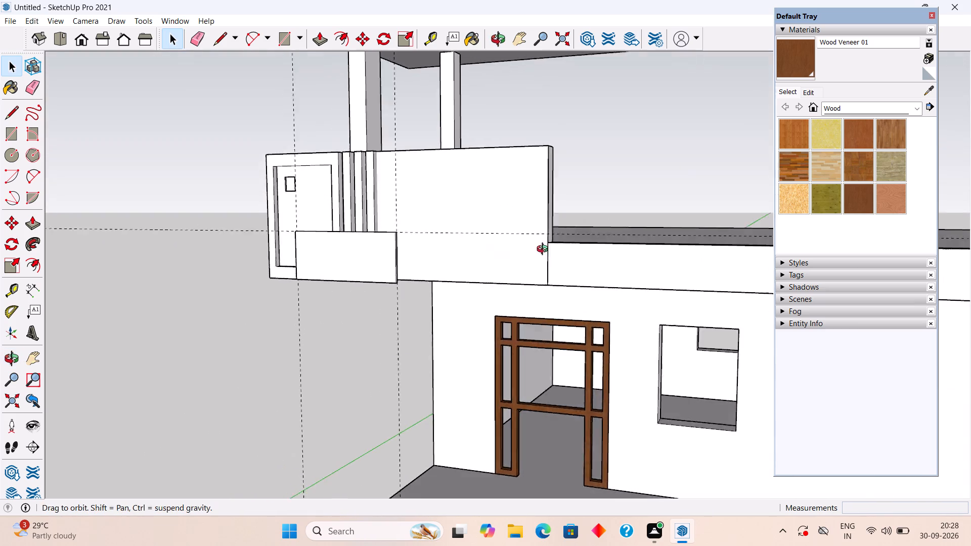
pyautogui.moveTo(545, 250); pyautogui.dragTo(548, 250, button='middle')
pyautogui.scroll(-3, 548, 250)
pyautogui.moveTo(437, 217); pyautogui.dragTo(549, 285, button='middle')
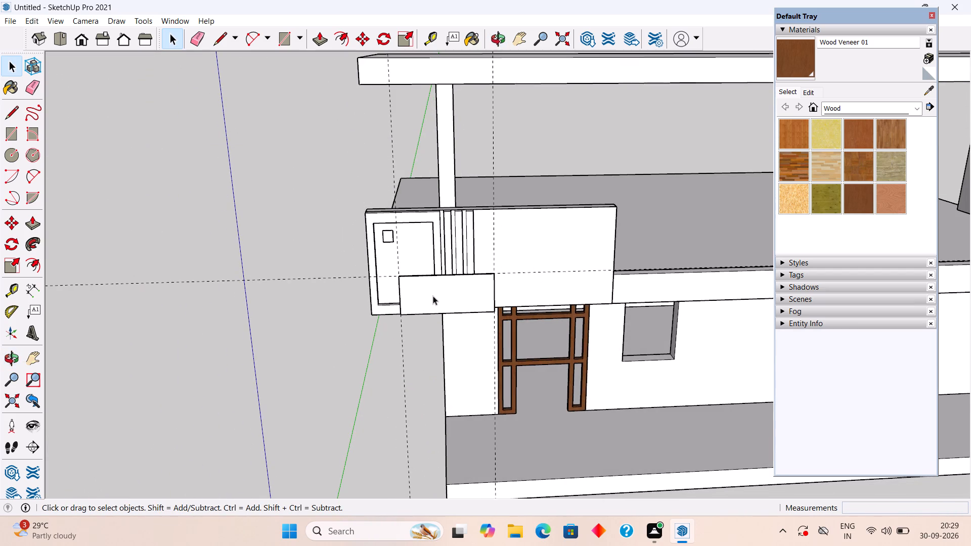
pyautogui.scroll(4, 432, 296)
pyautogui.moveTo(426, 291); pyautogui.dragTo(423, 253, button='middle')
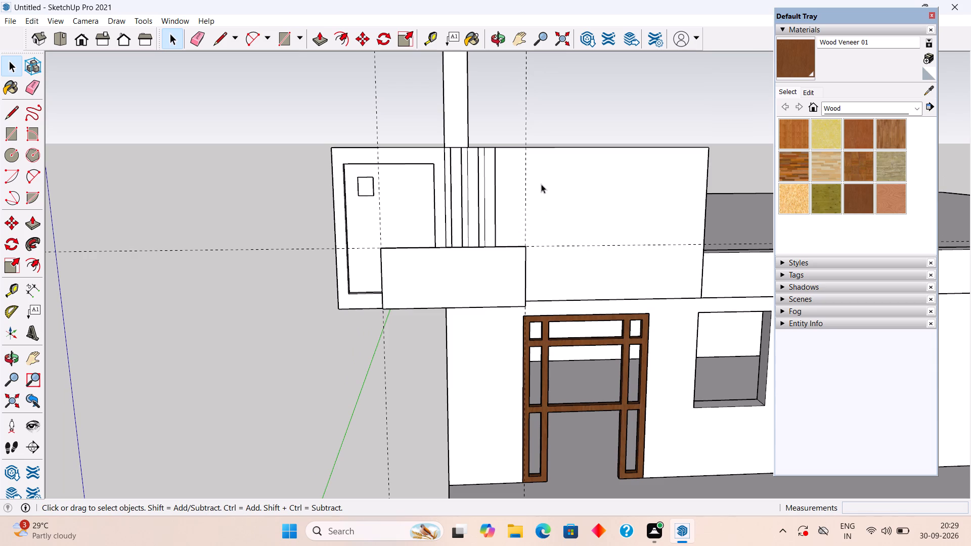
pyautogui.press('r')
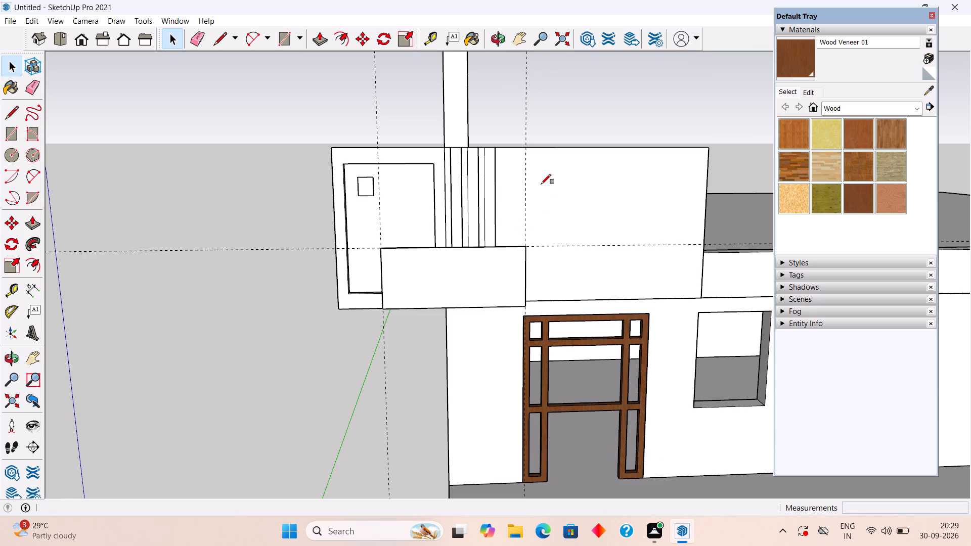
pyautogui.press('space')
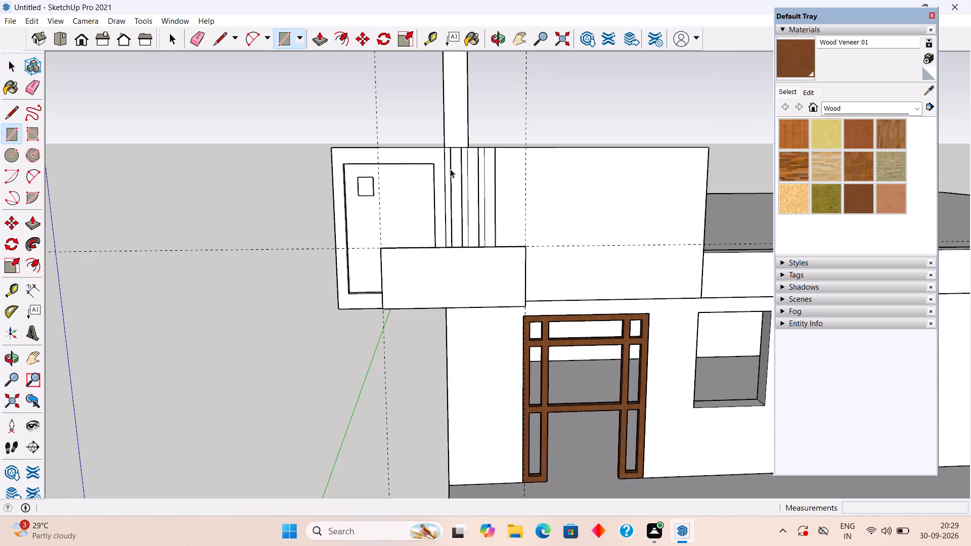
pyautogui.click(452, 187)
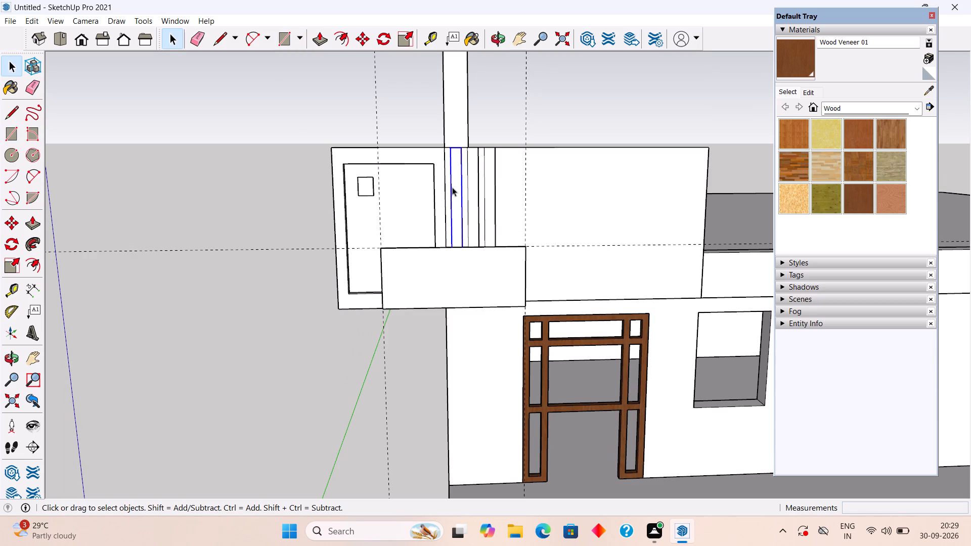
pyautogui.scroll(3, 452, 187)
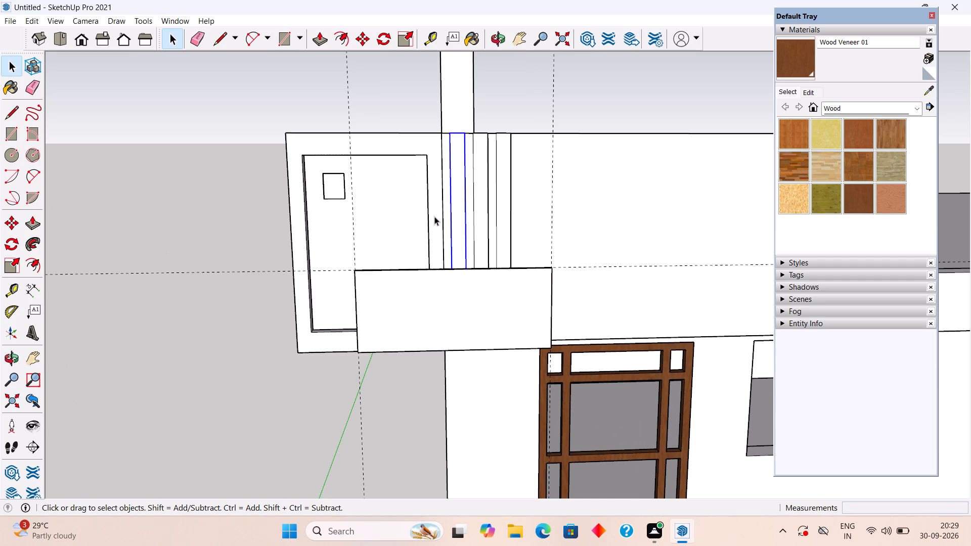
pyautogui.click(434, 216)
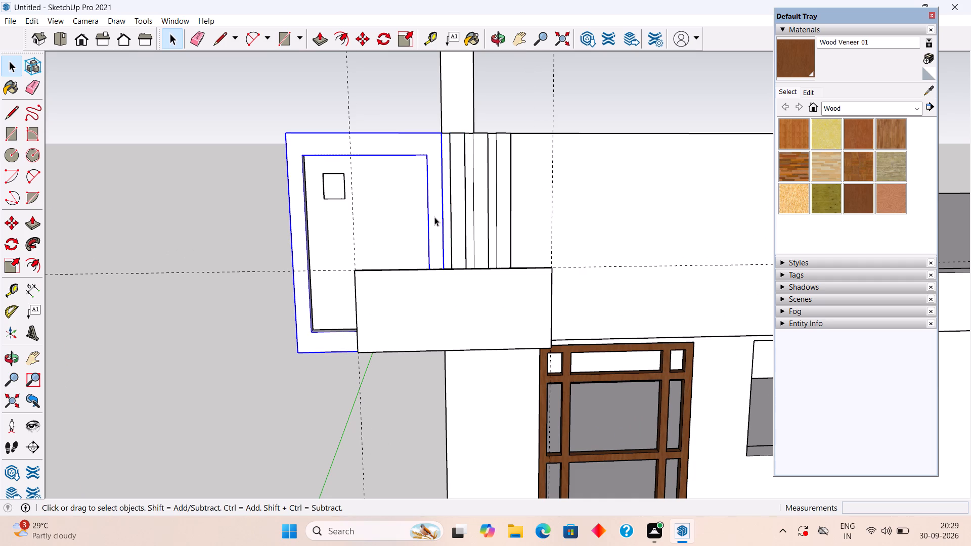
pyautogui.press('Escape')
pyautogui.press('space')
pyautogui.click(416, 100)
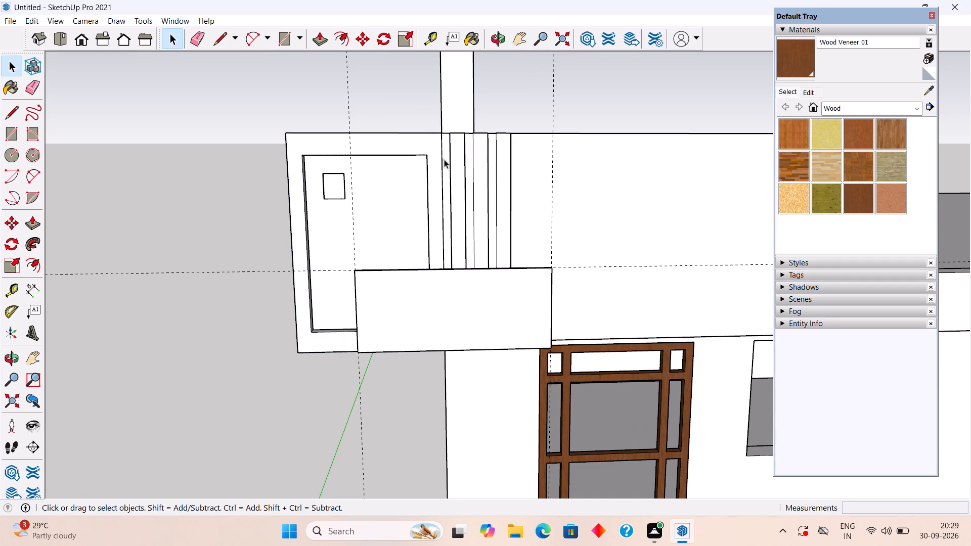
# Move the three vertical strips together about 10 1/16" along the parapet's top edge to the guide at the lower panel's end.
pyautogui.click(453, 162)
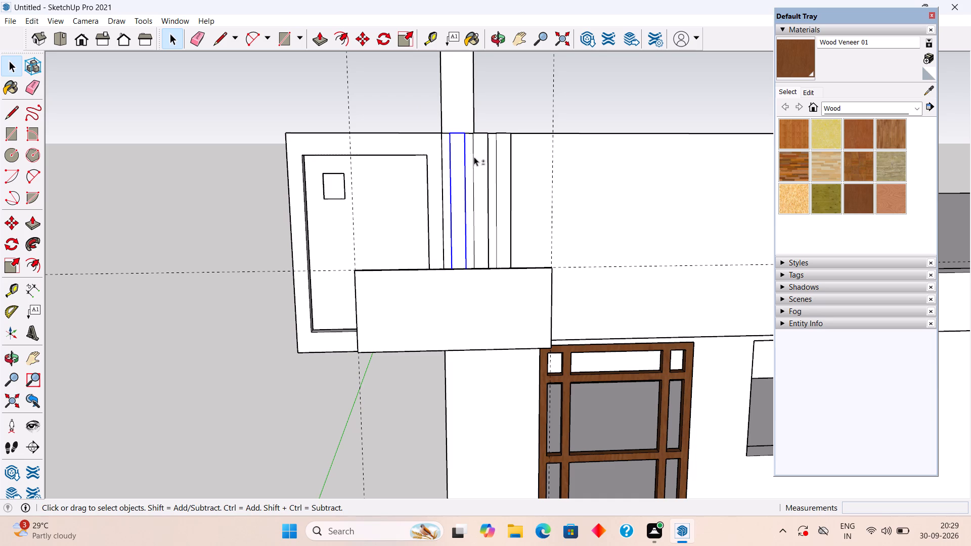
pyautogui.keyDown('shift'); pyautogui.click(478, 158); pyautogui.keyUp('shift')
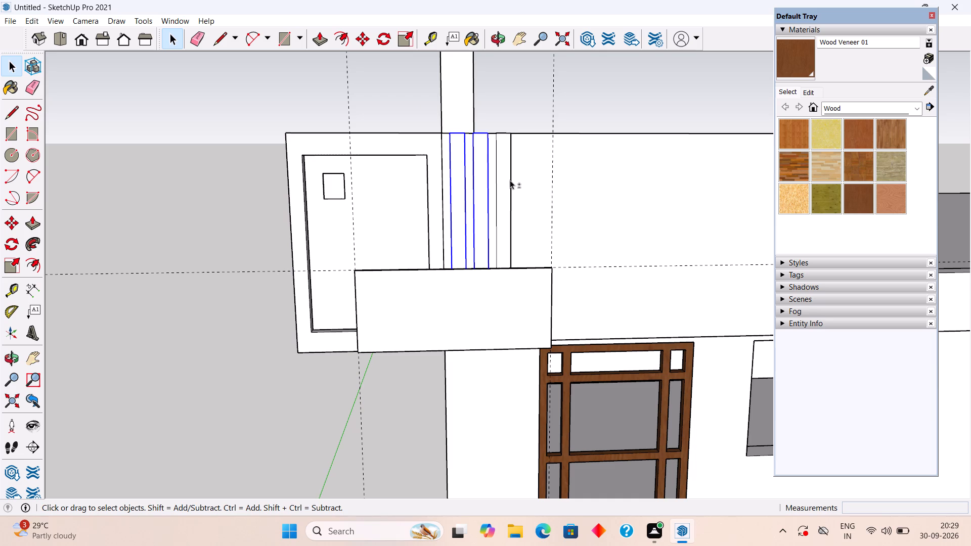
pyautogui.keyDown('shift'); pyautogui.click(510, 180); pyautogui.keyUp('shift')
pyautogui.press('m')
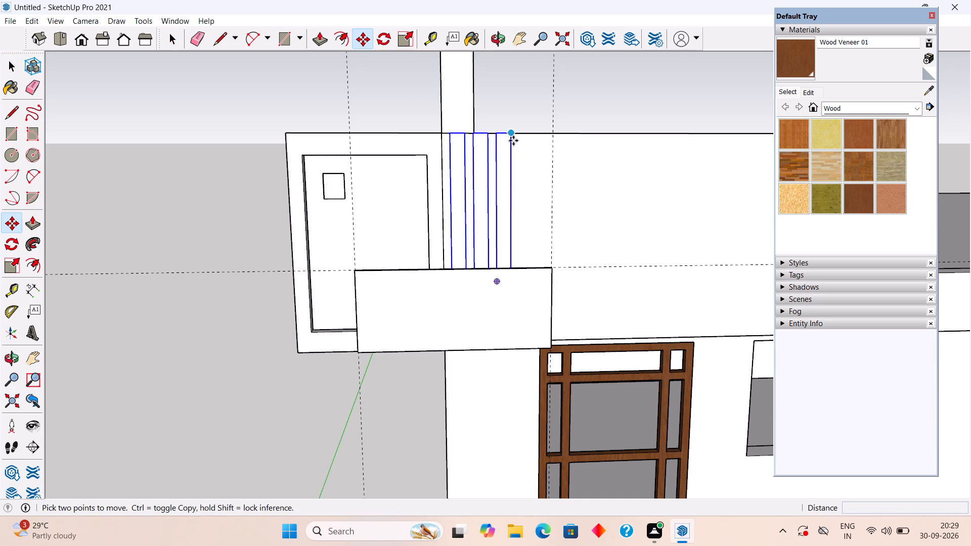
pyautogui.click(513, 136)
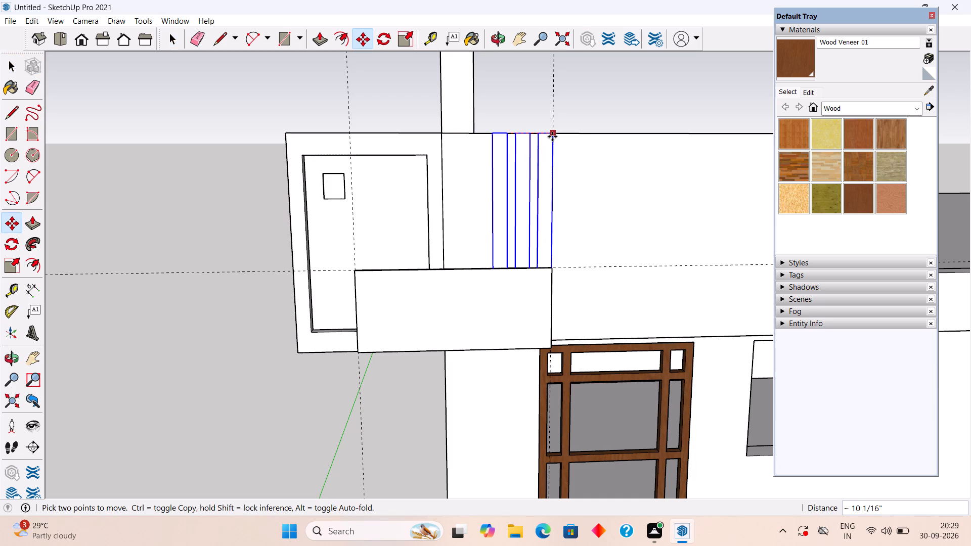
pyautogui.click(552, 136)
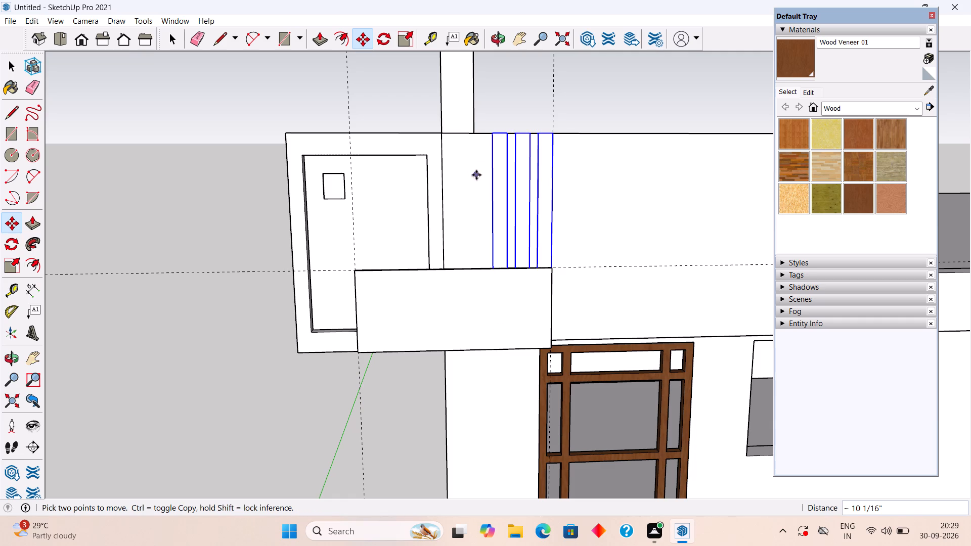
pyautogui.press('space')
pyautogui.press('space')
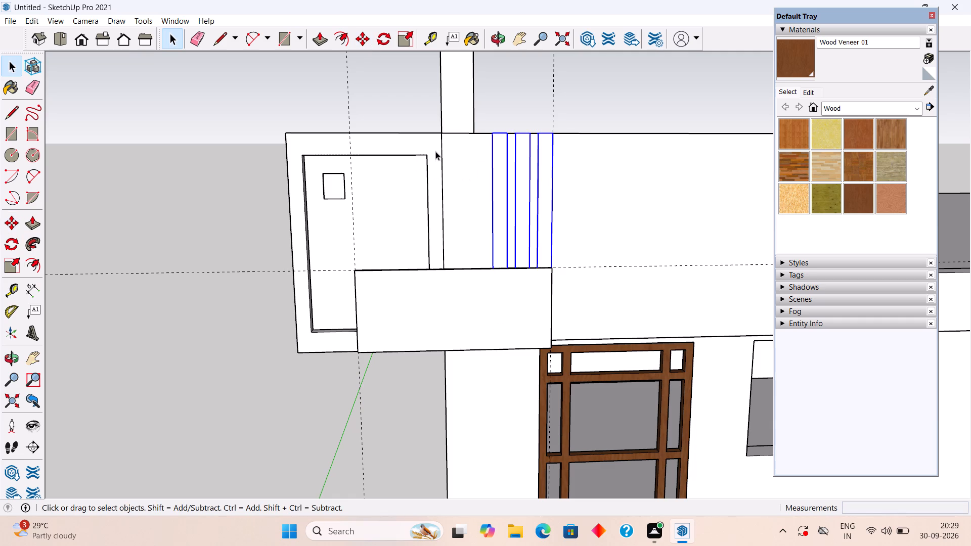
pyautogui.click(404, 119)
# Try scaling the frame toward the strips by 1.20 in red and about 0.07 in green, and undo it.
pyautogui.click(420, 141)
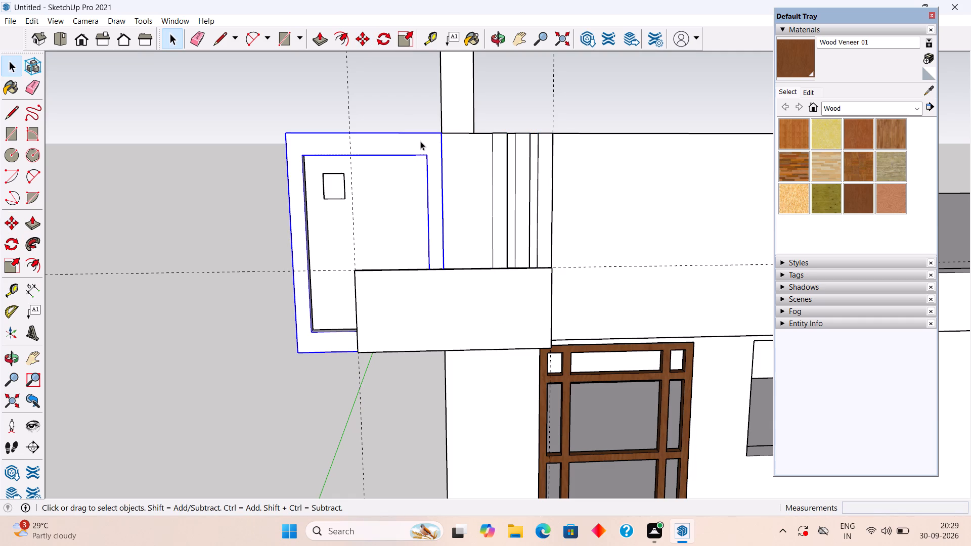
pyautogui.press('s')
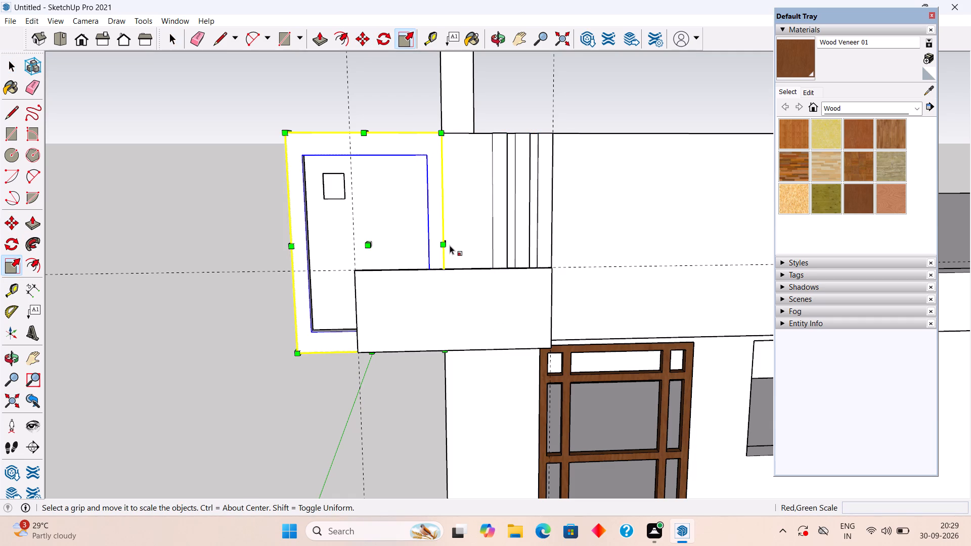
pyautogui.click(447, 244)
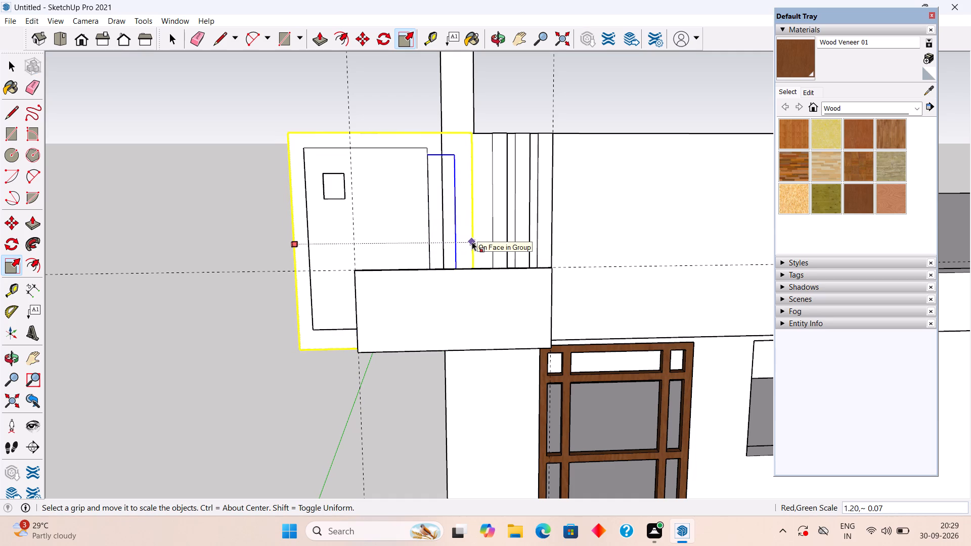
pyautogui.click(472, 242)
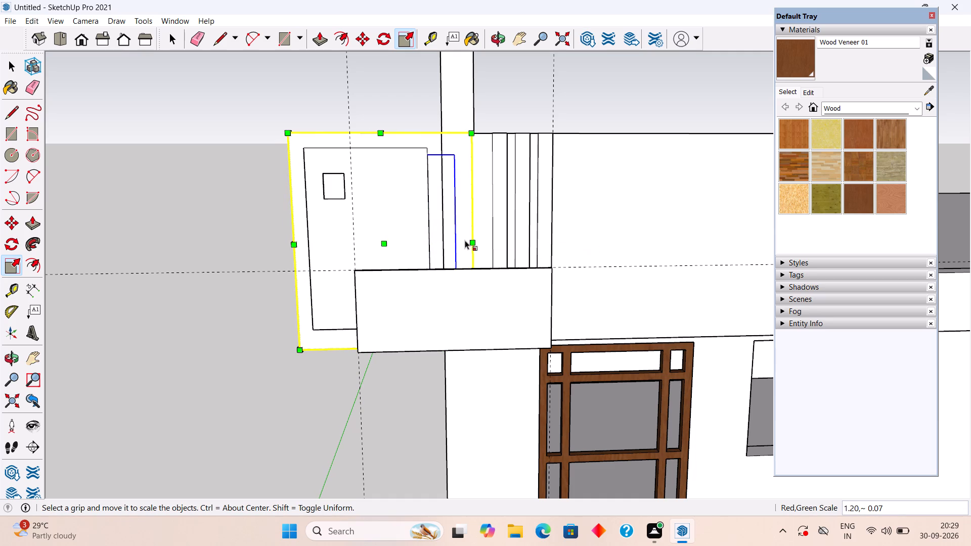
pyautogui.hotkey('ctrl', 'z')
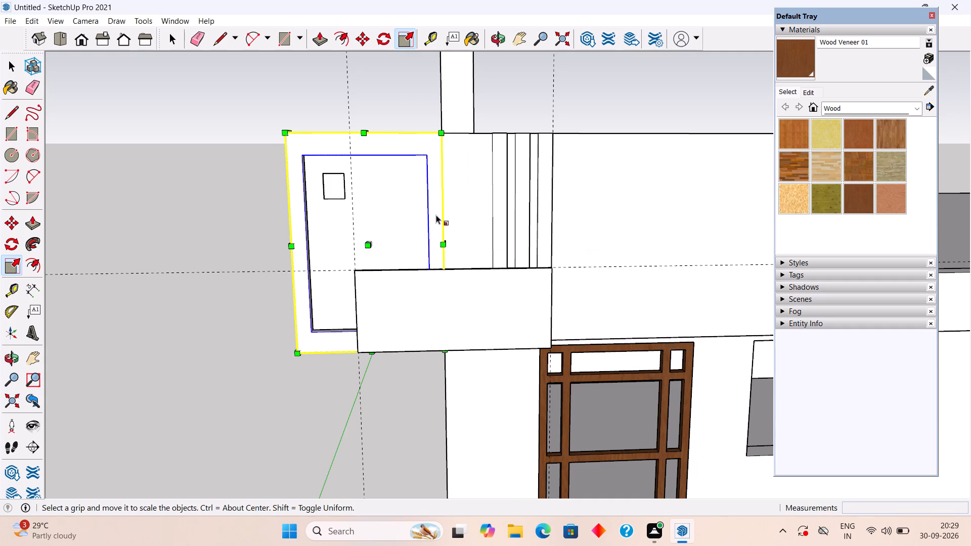
# Scale the frame by 1.20 along the red axis only, widening it toward the three vertical strips.
pyautogui.moveTo(436, 215); pyautogui.dragTo(619, 231, button='middle')
pyautogui.scroll(2, 540, 219)
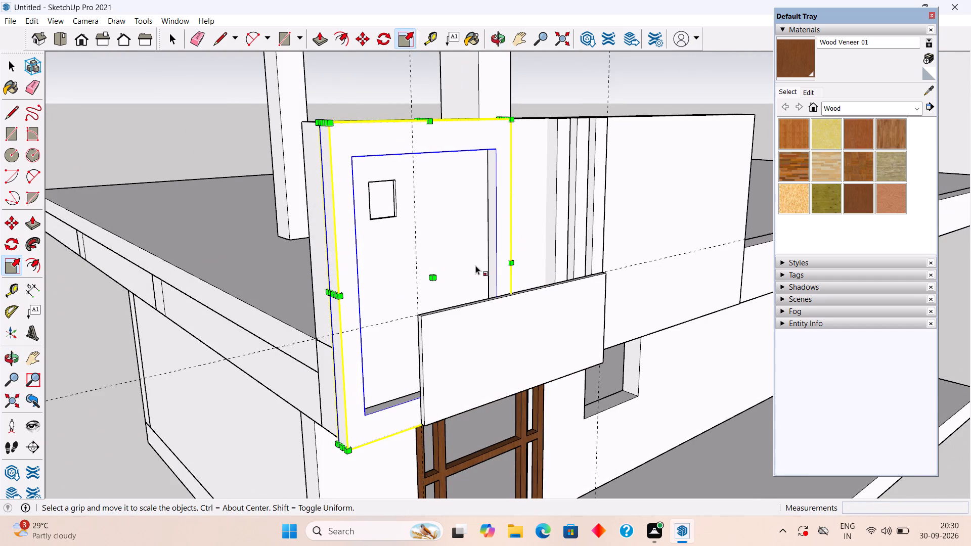
pyautogui.moveTo(497, 245); pyautogui.dragTo(453, 274, button='middle')
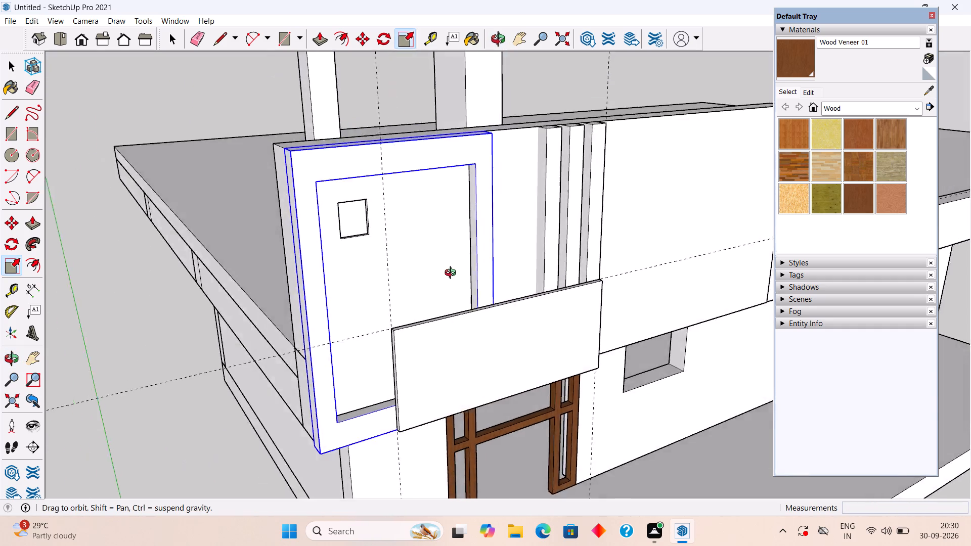
pyautogui.moveTo(453, 274); pyautogui.dragTo(193, 310, button='middle')
pyautogui.moveTo(385, 257); pyautogui.dragTo(347, 274, button='middle')
pyautogui.scroll(2, 415, 267)
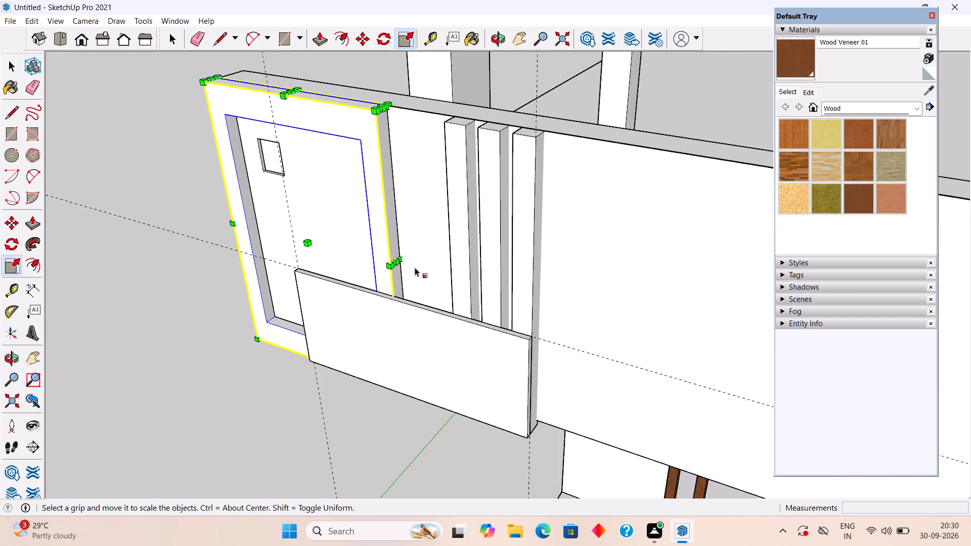
pyautogui.click(400, 264)
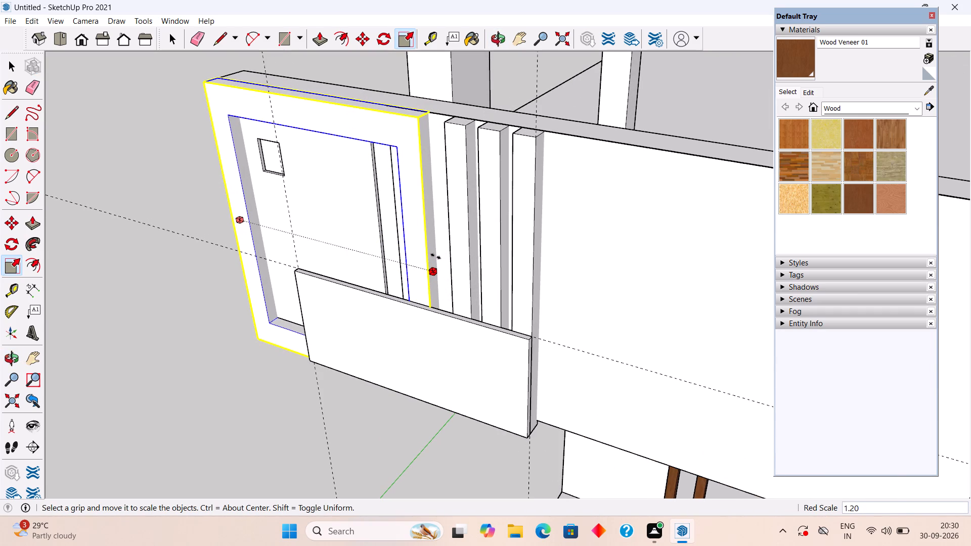
pyautogui.click(436, 256)
pyautogui.moveTo(408, 257); pyautogui.dragTo(567, 221, button='middle')
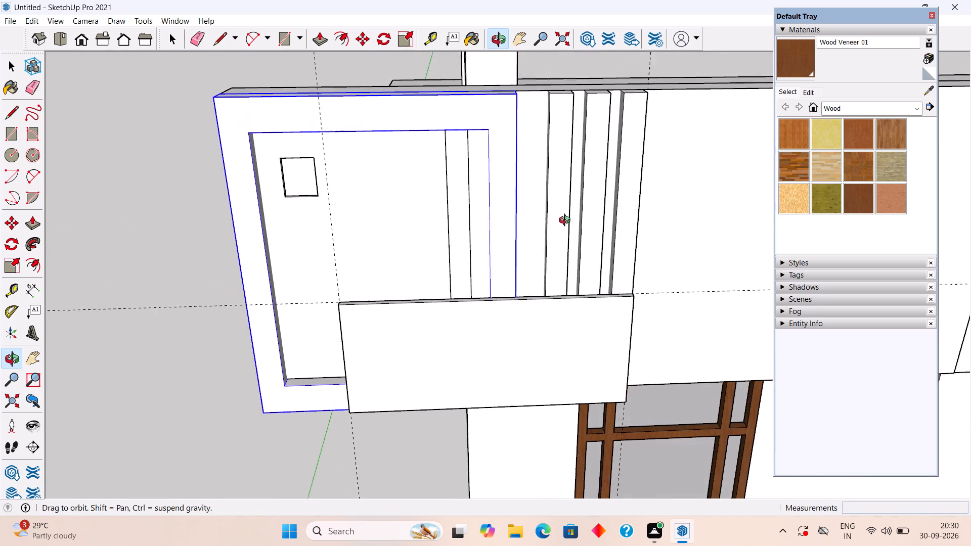
pyautogui.moveTo(567, 221); pyautogui.dragTo(571, 215, button='middle')
pyautogui.press('space')
pyautogui.click(153, 158)
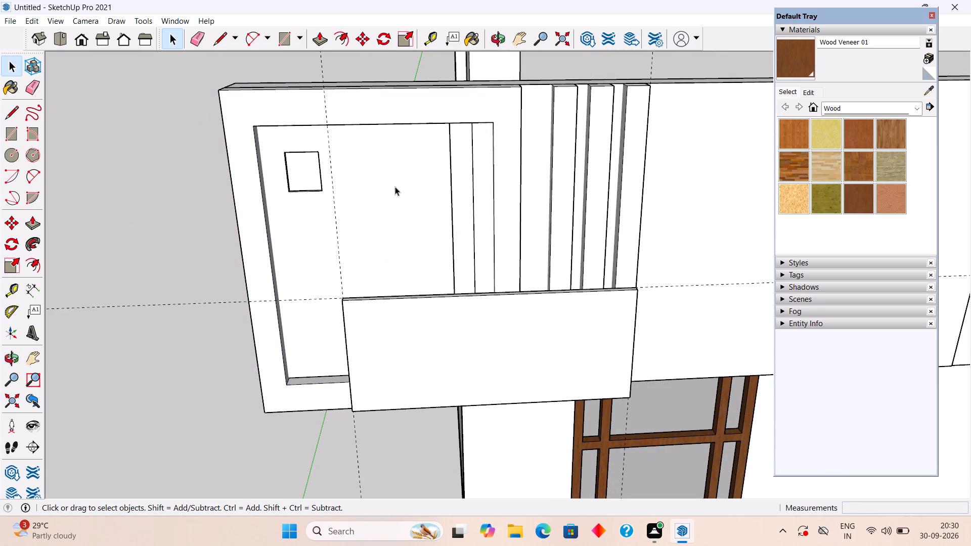
# Scale the inner panel with the small square opening by about 1.12 along the red axis, widening it toward the vertical strips.
pyautogui.click(424, 187)
pyautogui.press('s')
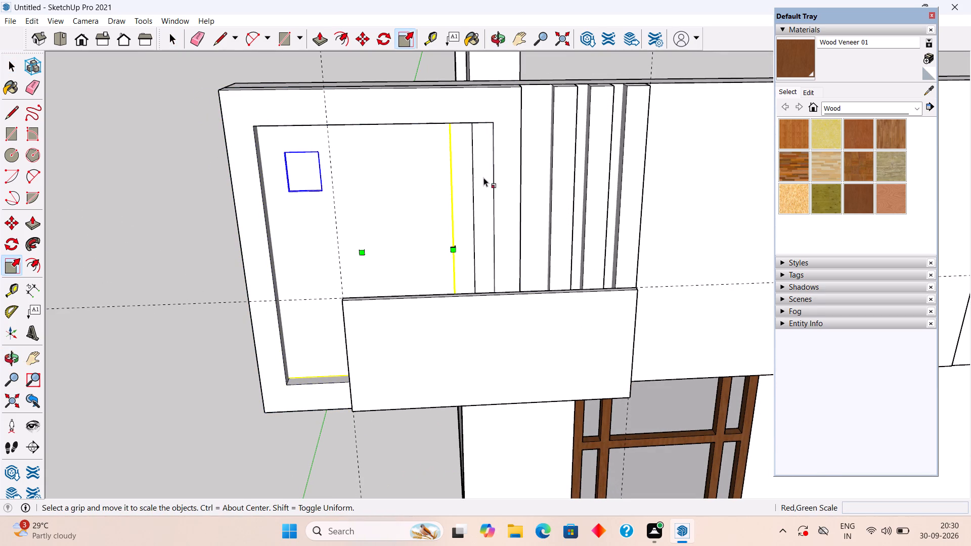
pyautogui.moveTo(483, 177); pyautogui.dragTo(334, 231, button='middle')
pyautogui.scroll(7, 376, 267)
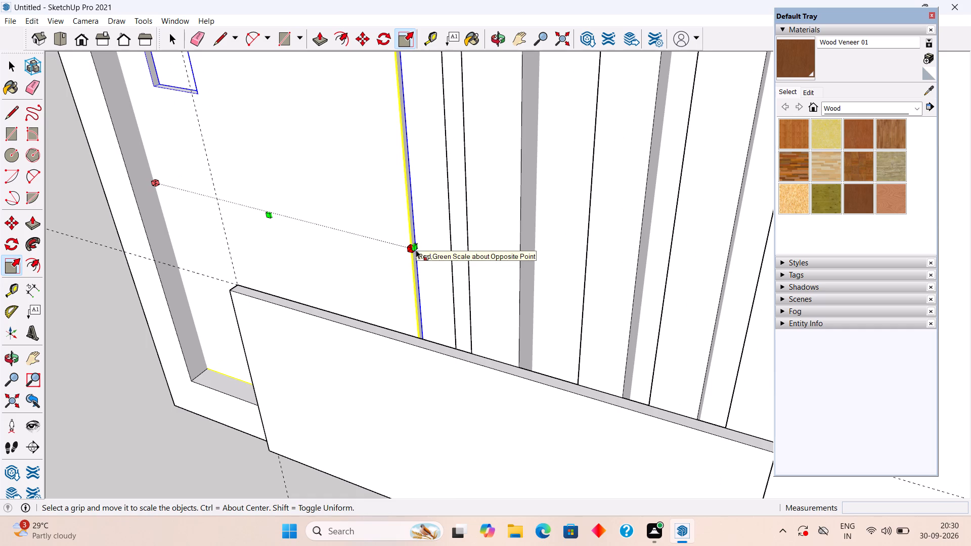
pyautogui.click(416, 250)
pyautogui.scroll(7, 428, 249)
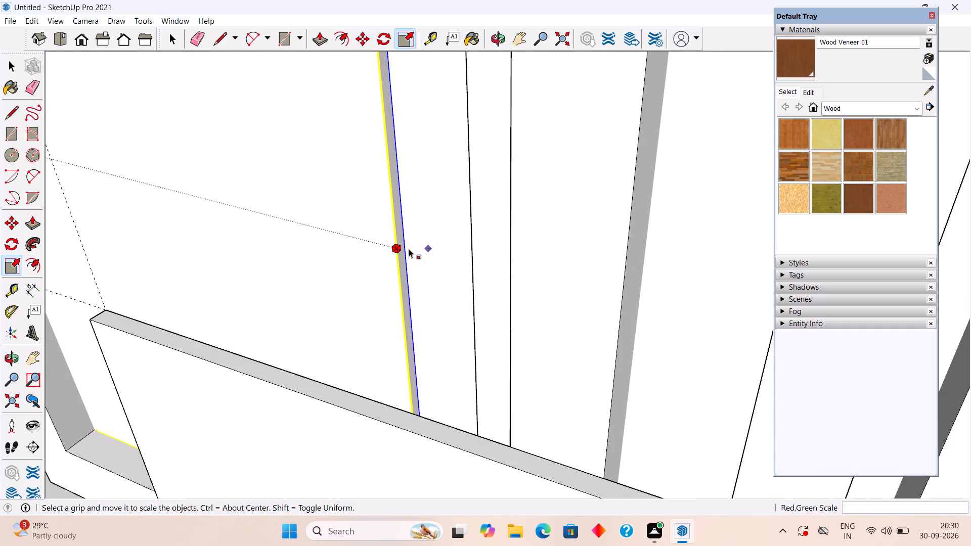
pyautogui.press('space')
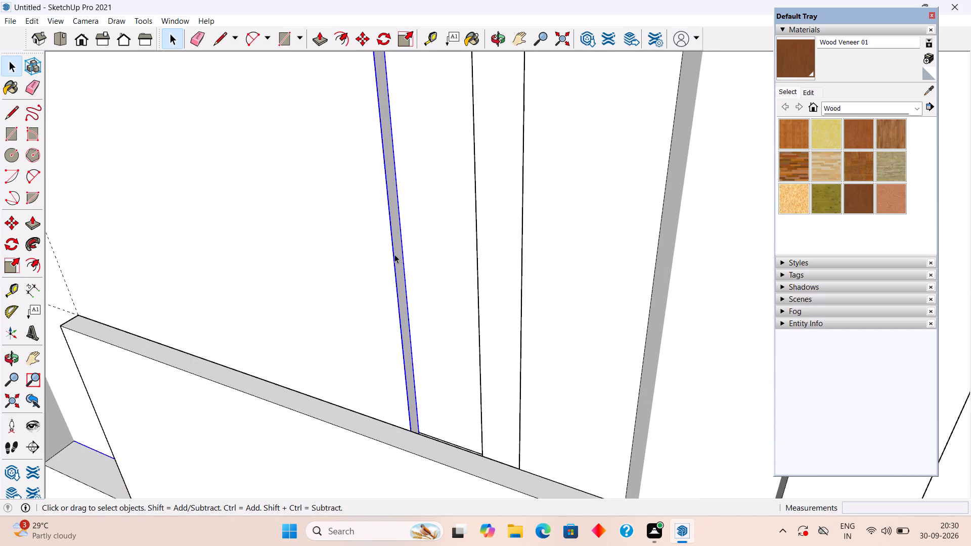
pyautogui.press('s')
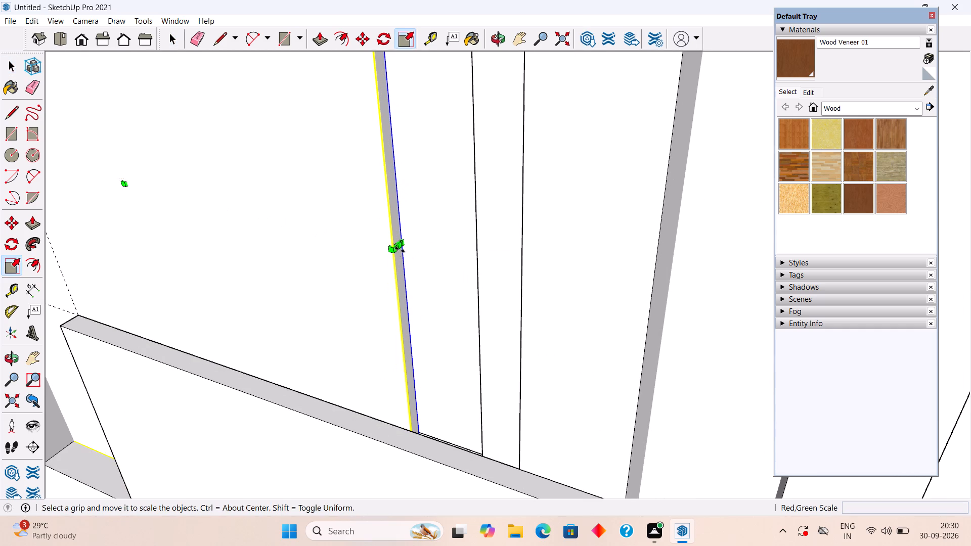
pyautogui.click(400, 248)
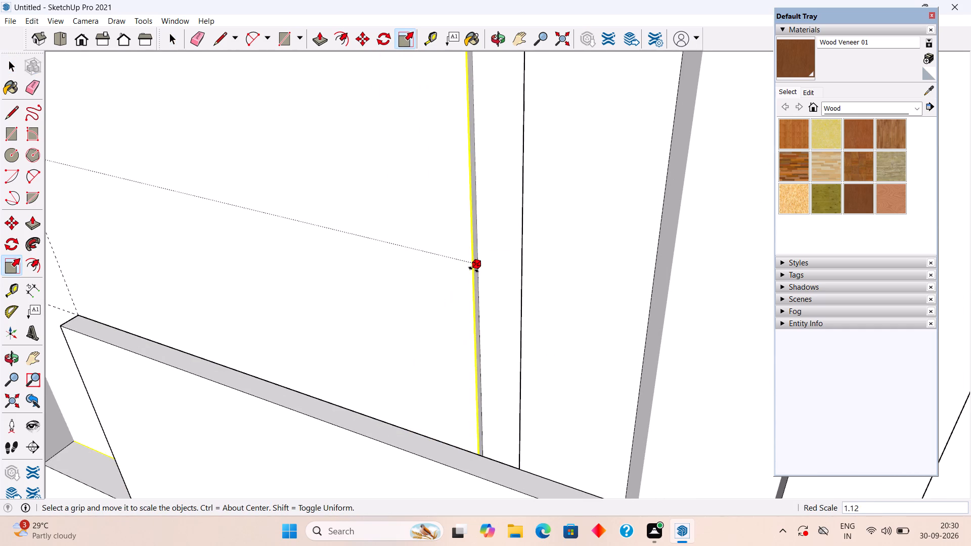
pyautogui.click(480, 268)
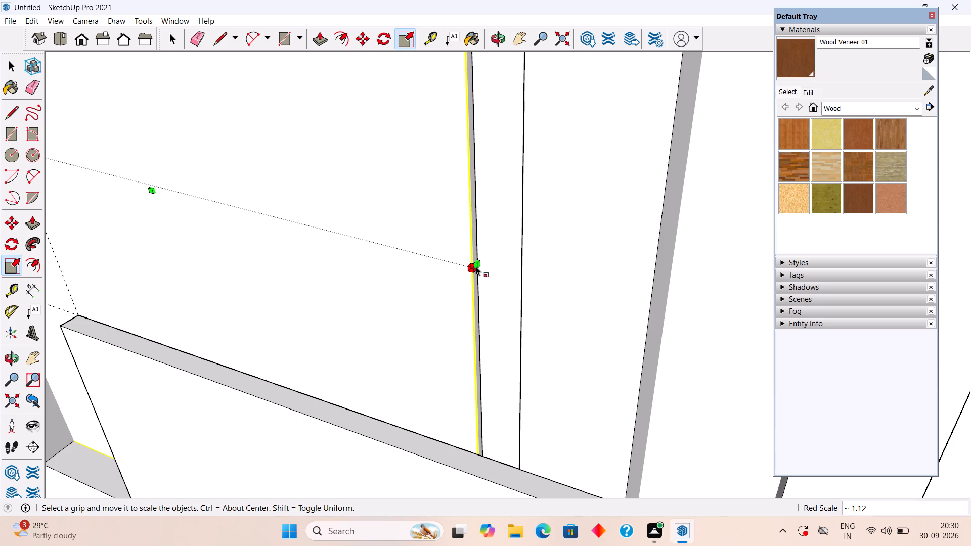
pyautogui.press('space')
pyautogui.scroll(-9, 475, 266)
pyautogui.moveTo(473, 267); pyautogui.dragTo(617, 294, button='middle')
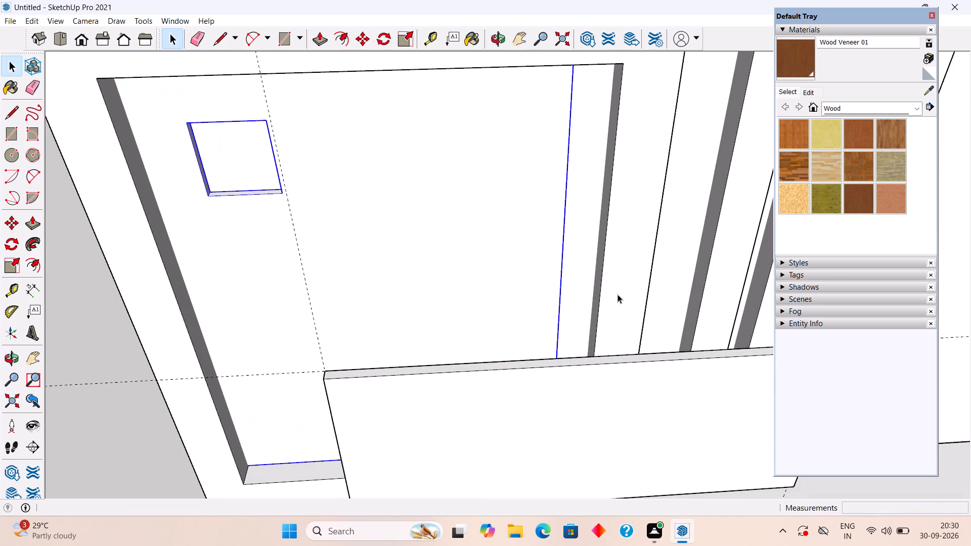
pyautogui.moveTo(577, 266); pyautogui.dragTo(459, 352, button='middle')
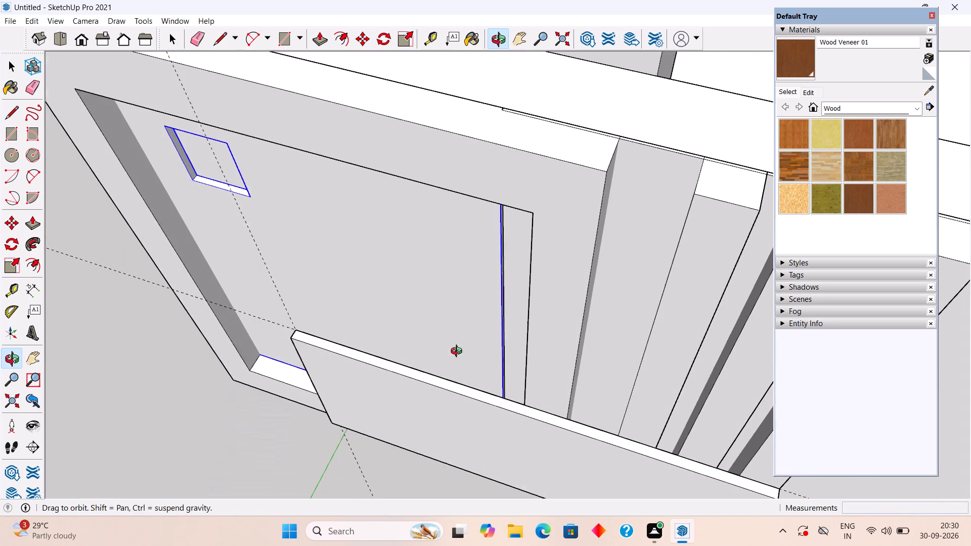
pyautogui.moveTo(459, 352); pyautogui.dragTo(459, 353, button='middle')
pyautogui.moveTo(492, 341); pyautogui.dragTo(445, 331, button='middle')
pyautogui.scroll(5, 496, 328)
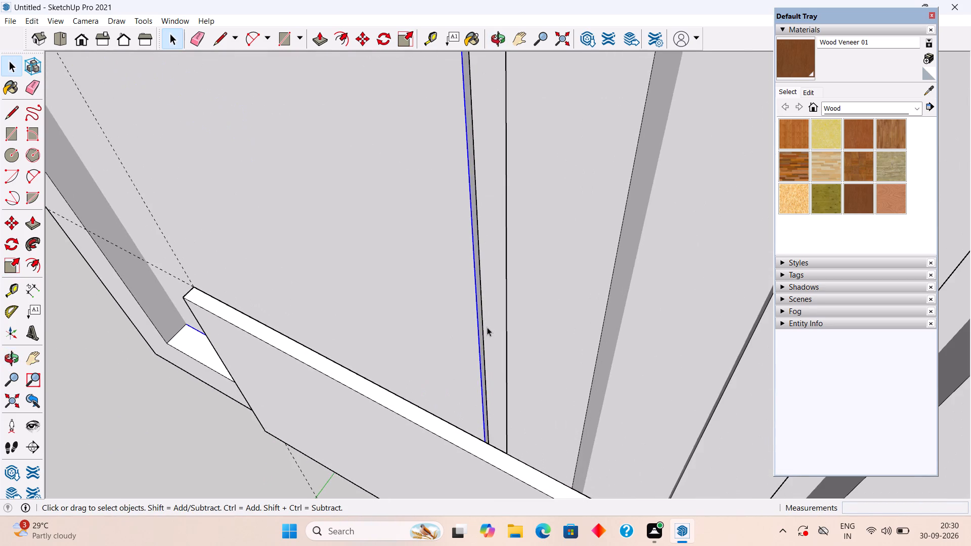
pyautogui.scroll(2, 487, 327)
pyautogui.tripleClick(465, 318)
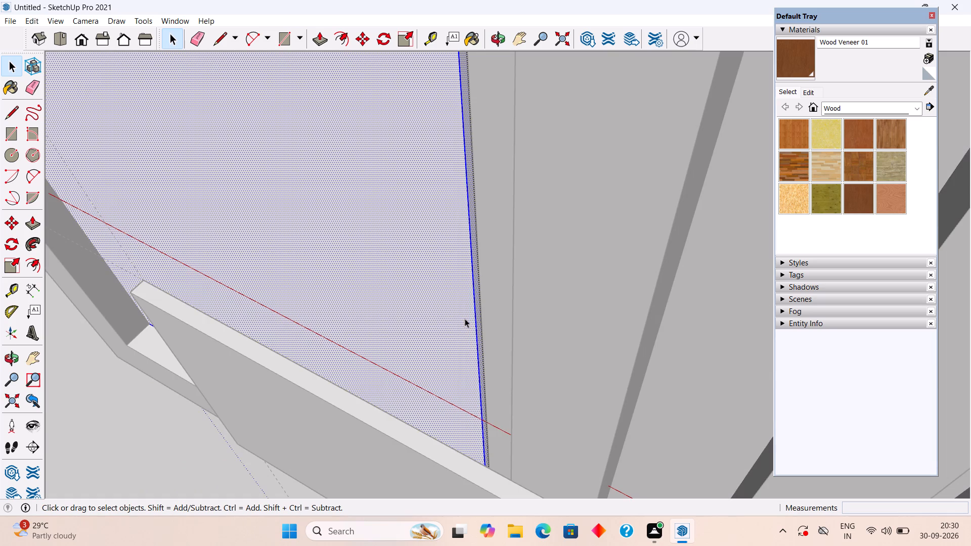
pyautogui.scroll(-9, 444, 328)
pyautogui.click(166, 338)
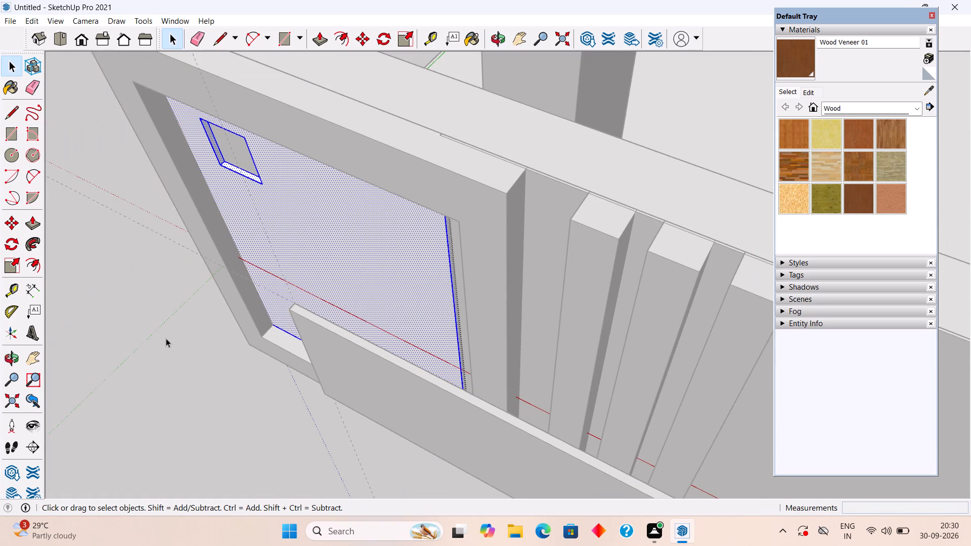
# Scale the inner panel again by about 1.09 along the red axis to meet the frame's inner edge beside the vertical strips.
pyautogui.click(343, 276)
pyautogui.scroll(4, 431, 273)
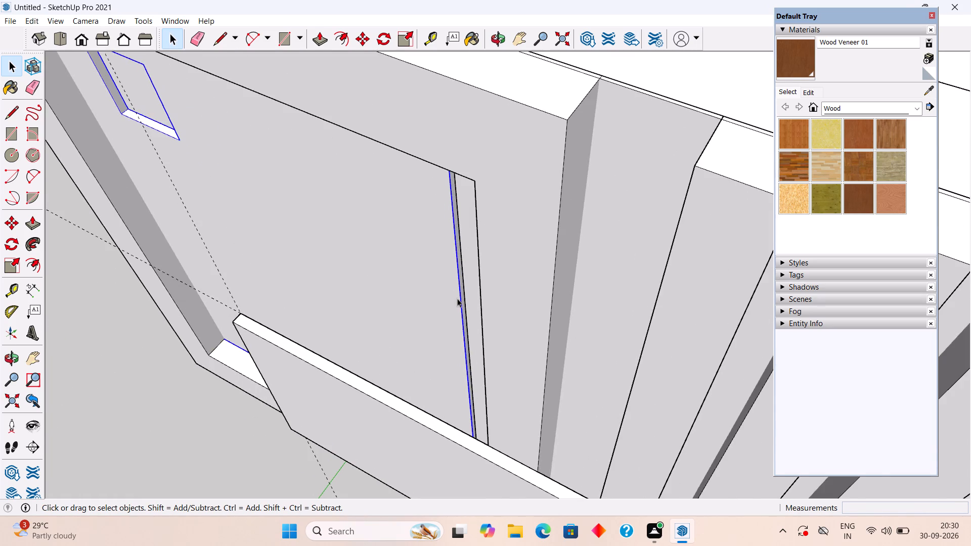
pyautogui.scroll(5, 467, 310)
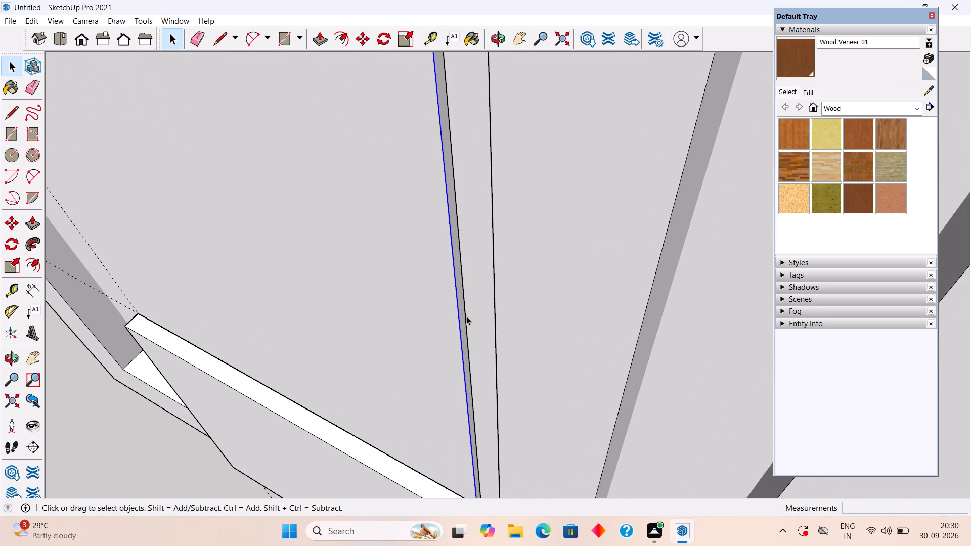
pyautogui.press('s')
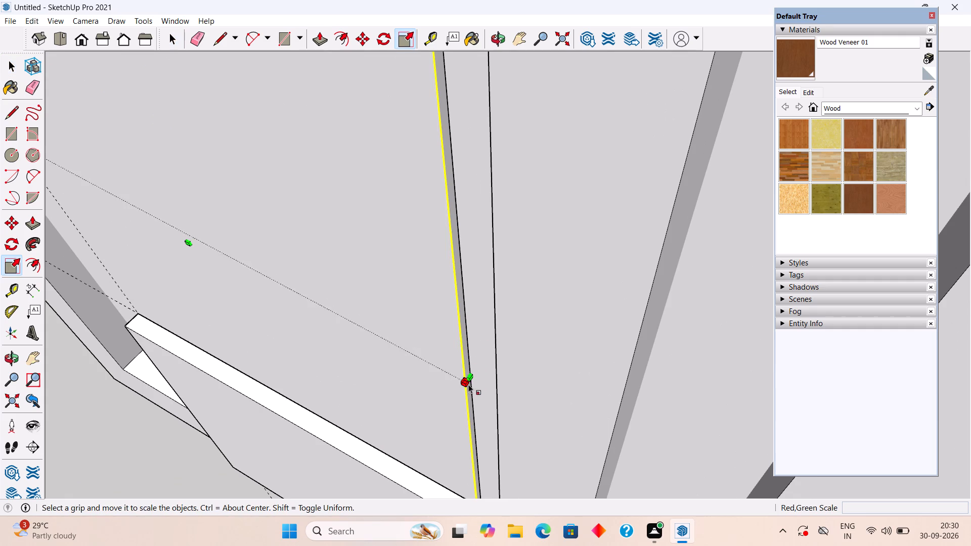
pyautogui.scroll(3, 473, 382)
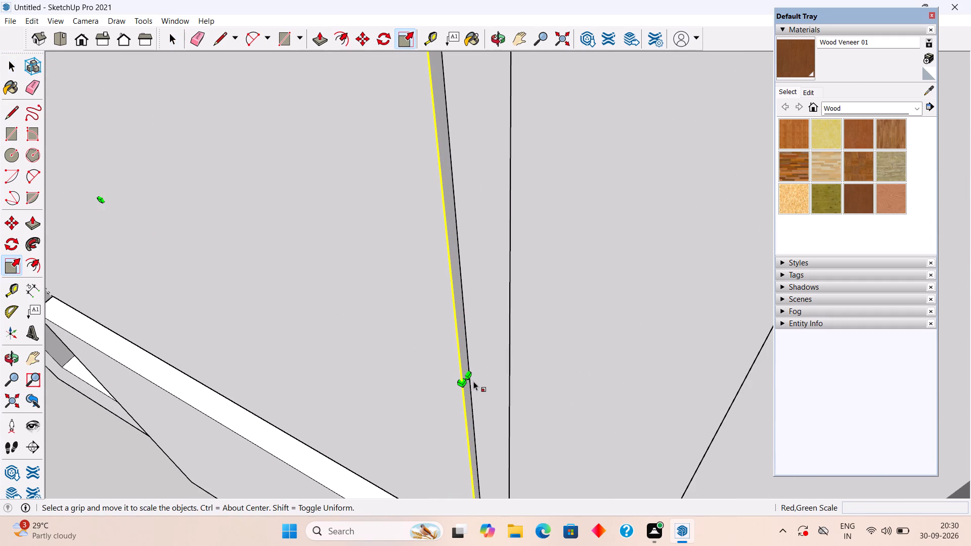
pyautogui.scroll(8, 468, 377)
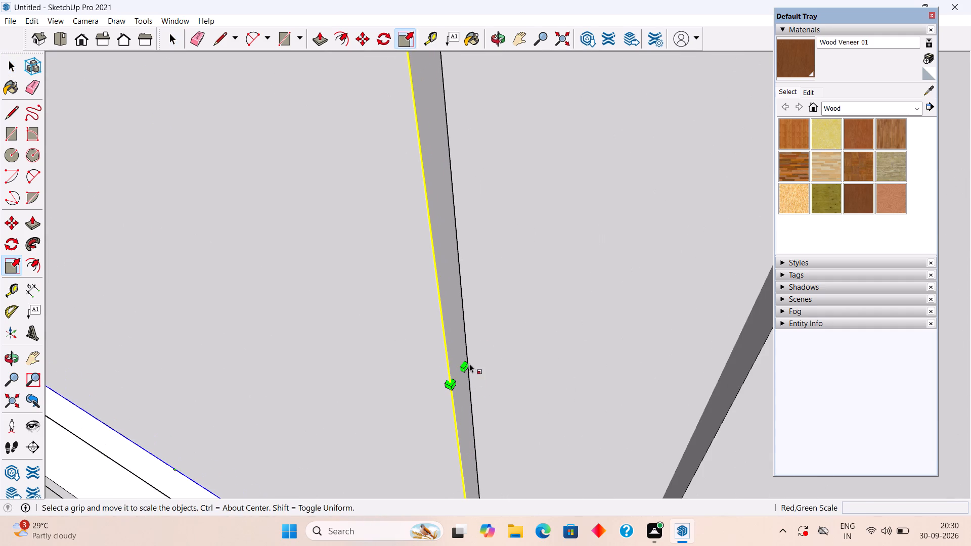
pyautogui.click(466, 369)
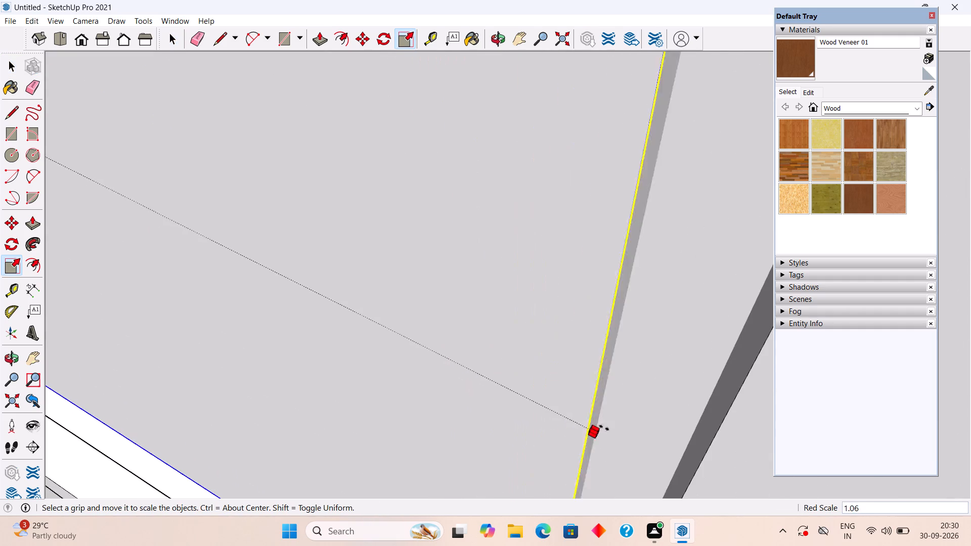
pyautogui.click(694, 468)
pyautogui.scroll(-5, 694, 468)
pyautogui.press('space')
# Examine the widened inner panel together with the frame, vertical strips and lower panel from the front and from above.
pyautogui.scroll(-12, 694, 468)
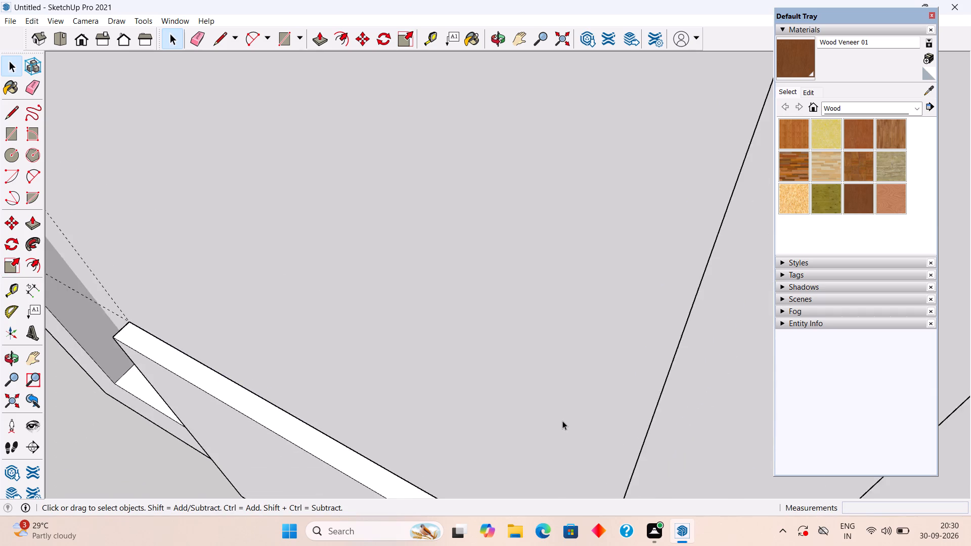
pyautogui.scroll(-8, 562, 421)
pyautogui.moveTo(556, 422); pyautogui.dragTo(713, 313, button='middle')
pyautogui.scroll(4, 701, 303)
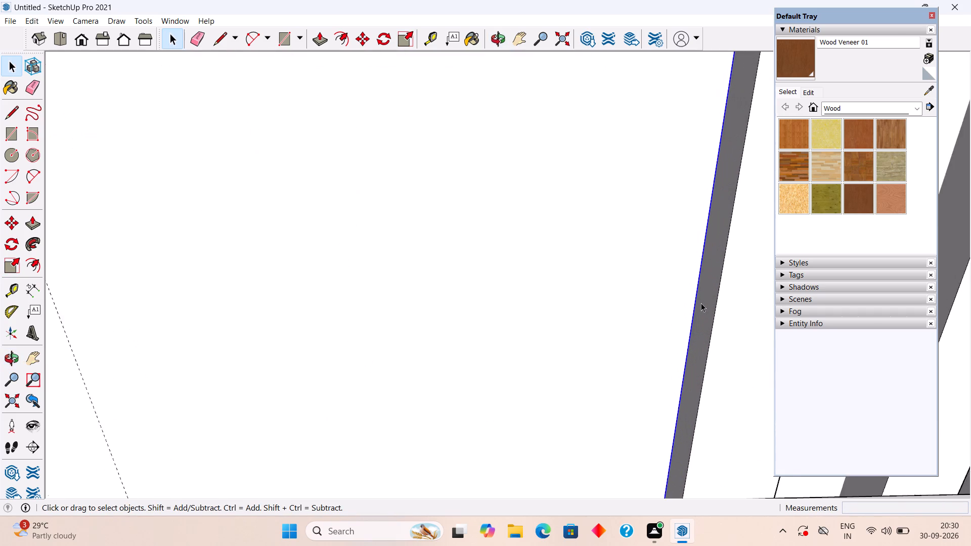
pyautogui.scroll(7, 701, 303)
pyautogui.moveTo(697, 300); pyautogui.dragTo(435, 345)
pyautogui.moveTo(477, 329); pyautogui.dragTo(394, 354, button='middle')
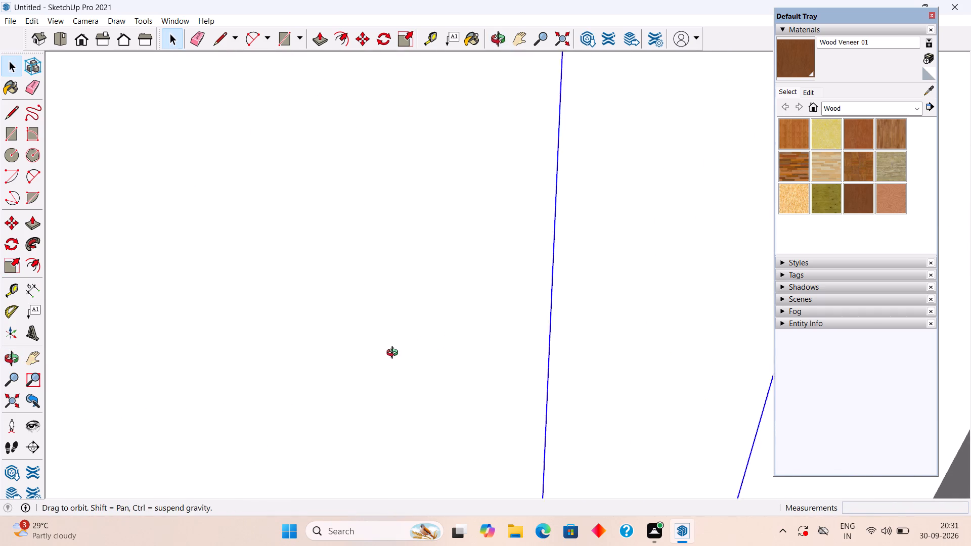
pyautogui.moveTo(394, 354); pyautogui.dragTo(381, 355, button='middle')
pyautogui.scroll(-20, 381, 355)
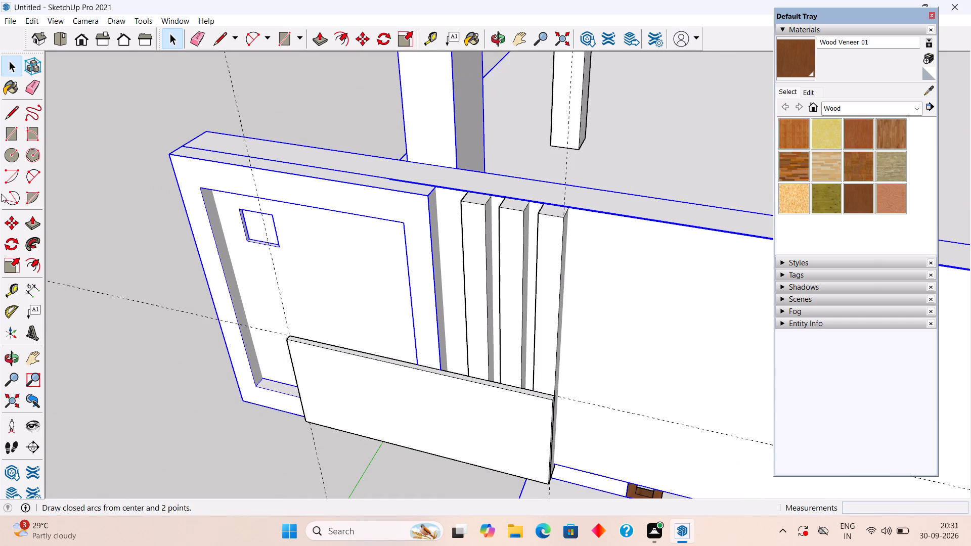
pyautogui.click(87, 202)
pyautogui.moveTo(214, 249); pyautogui.dragTo(242, 134, button='middle')
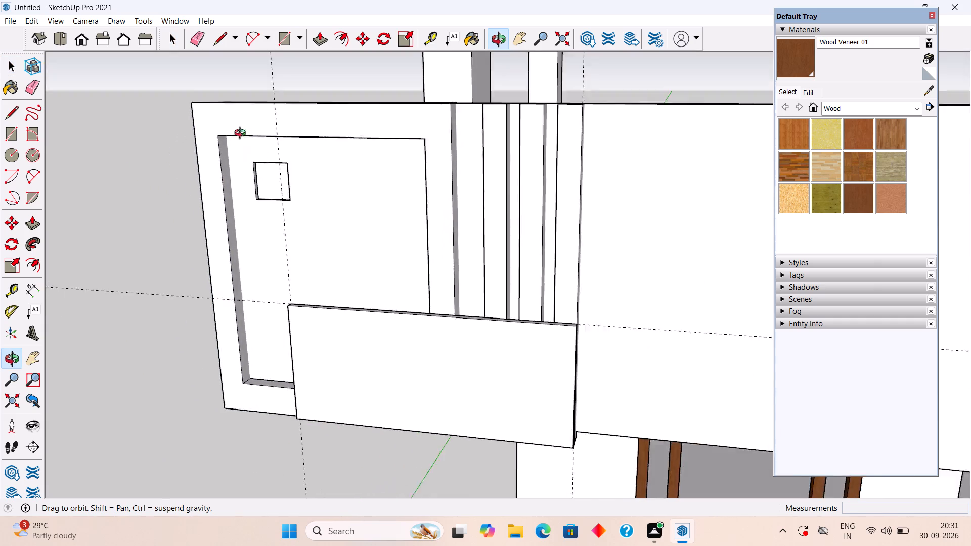
pyautogui.moveTo(242, 134); pyautogui.dragTo(259, 46, button='middle')
pyautogui.moveTo(331, 171); pyautogui.dragTo(349, 364, button='middle')
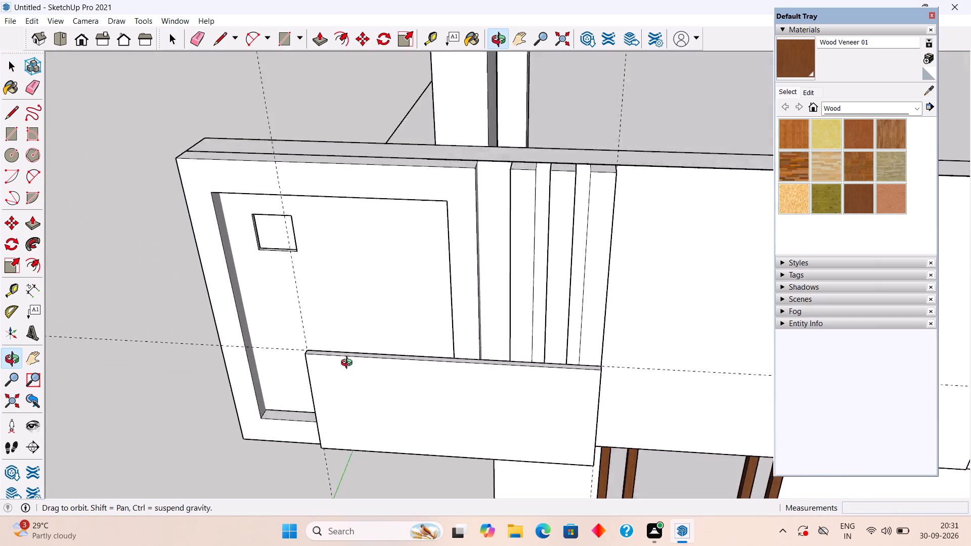
pyautogui.moveTo(349, 364); pyautogui.dragTo(380, 392, button='middle')
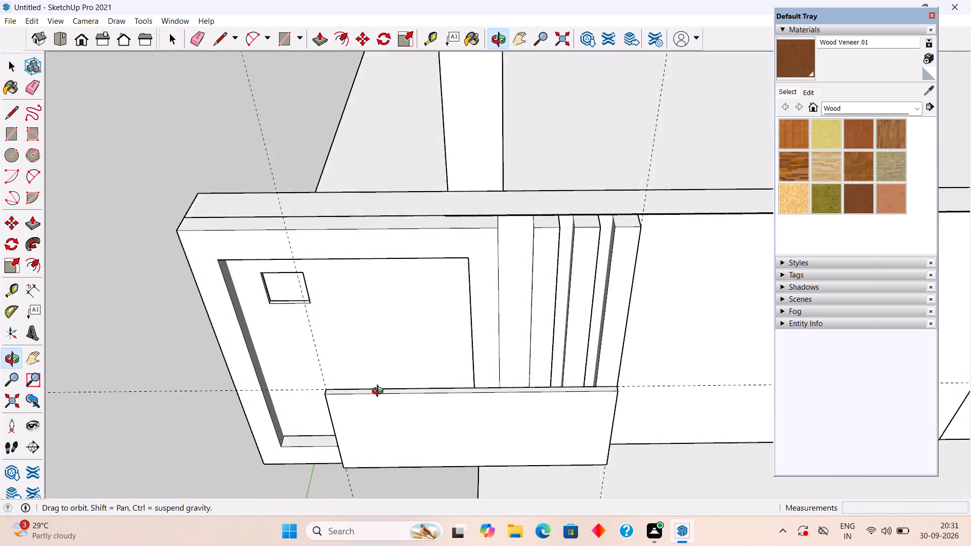
pyautogui.moveTo(380, 392); pyautogui.dragTo(365, 325, button='middle')
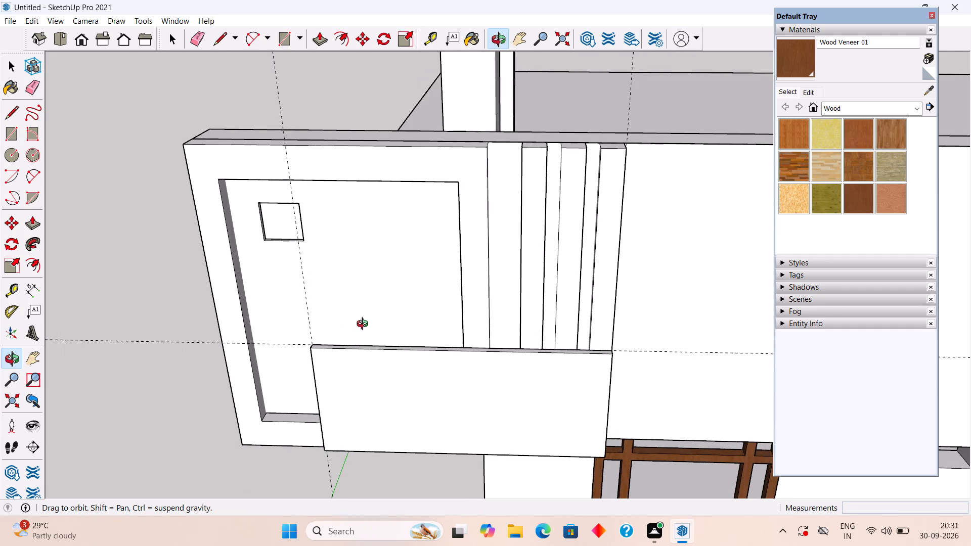
pyautogui.moveTo(365, 325); pyautogui.dragTo(333, 407, button='middle')
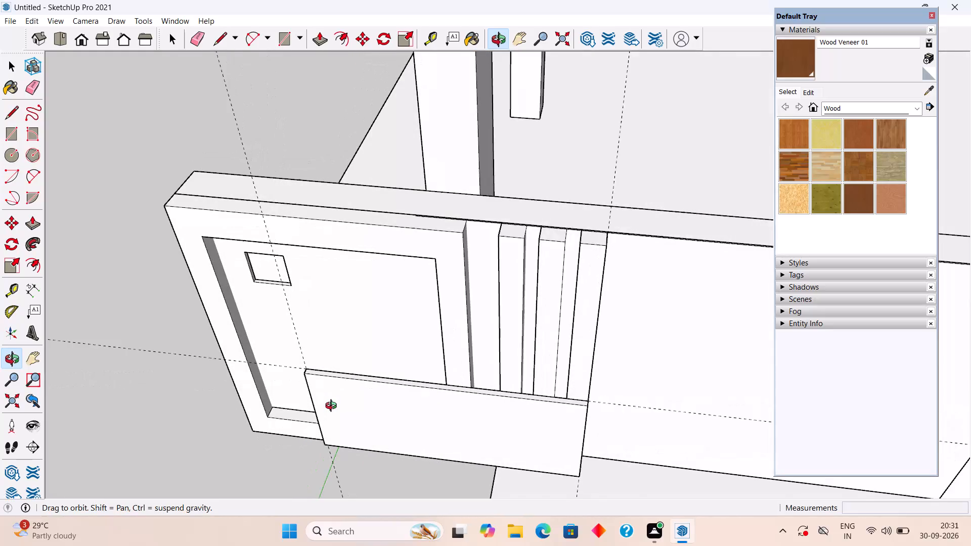
pyautogui.moveTo(333, 407); pyautogui.dragTo(334, 404, button='middle')
# Move the vertical strip farthest from the frame about 3 3/8" along the parapet's top edge, away from the other strips.
pyautogui.scroll(4, 509, 257)
pyautogui.click(638, 224)
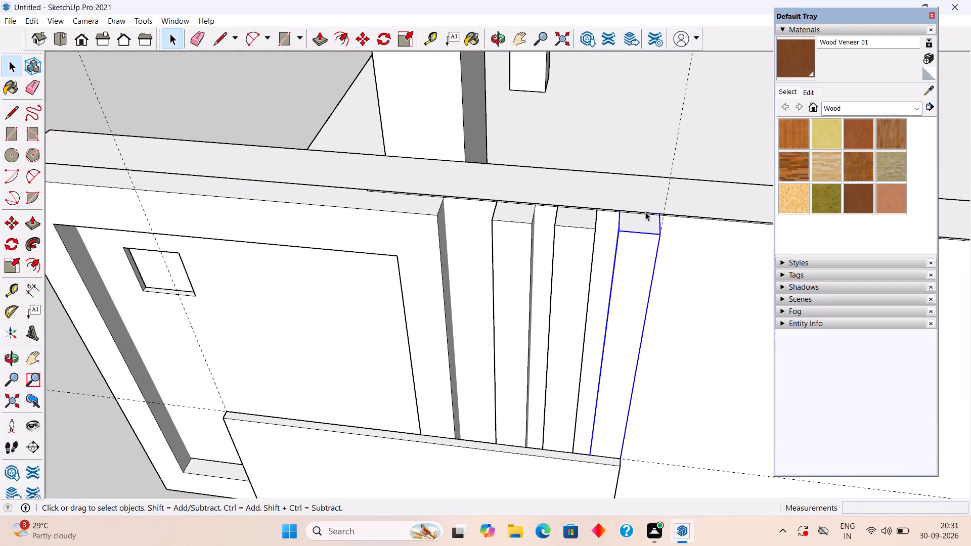
pyautogui.press('m')
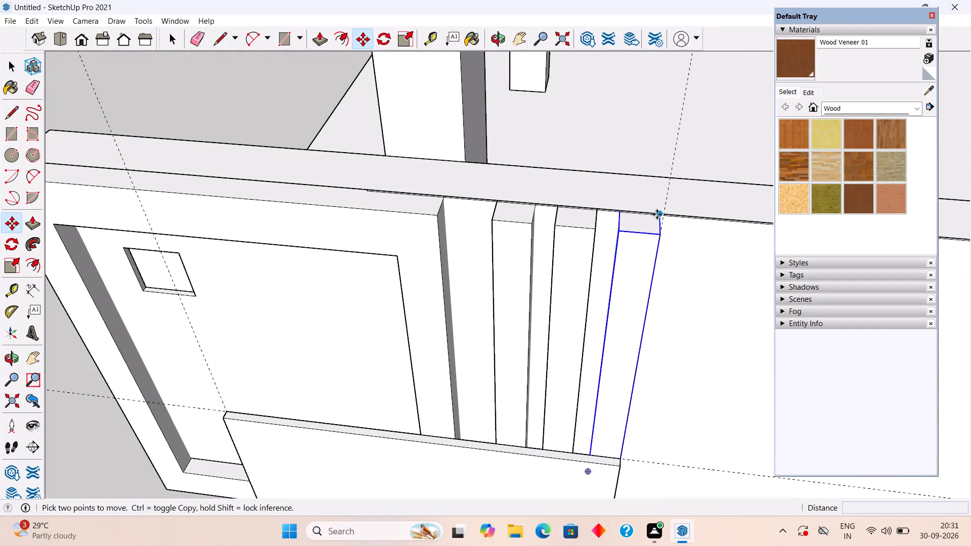
pyautogui.click(658, 214)
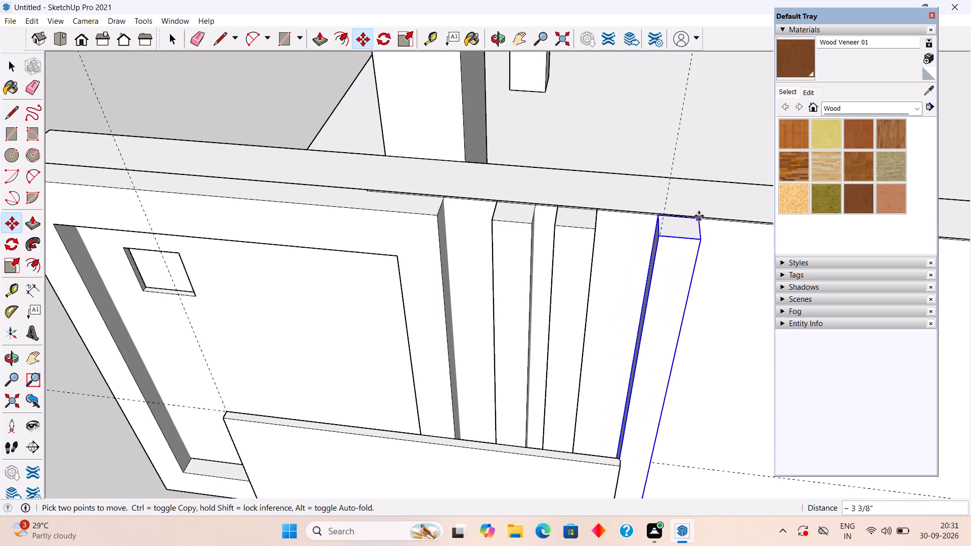
pyautogui.click(699, 216)
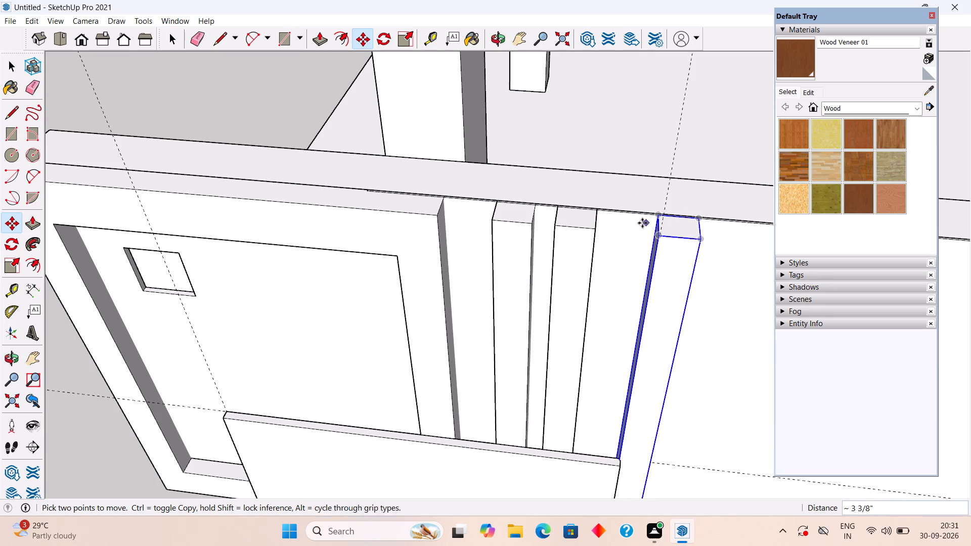
pyautogui.press('space')
# Move the middle vertical strip about 2" along the parapet's top edge, away from the frame.
pyautogui.click(590, 225)
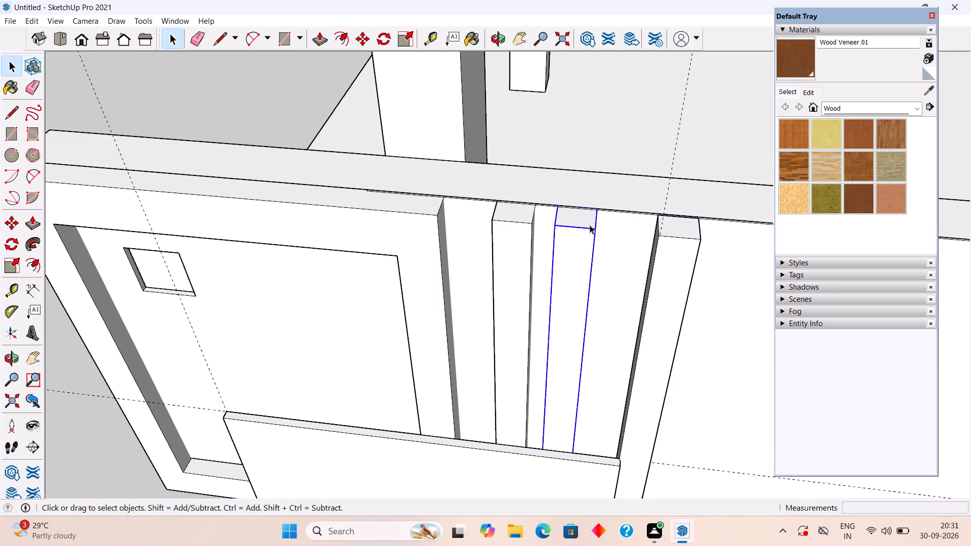
pyautogui.press('m')
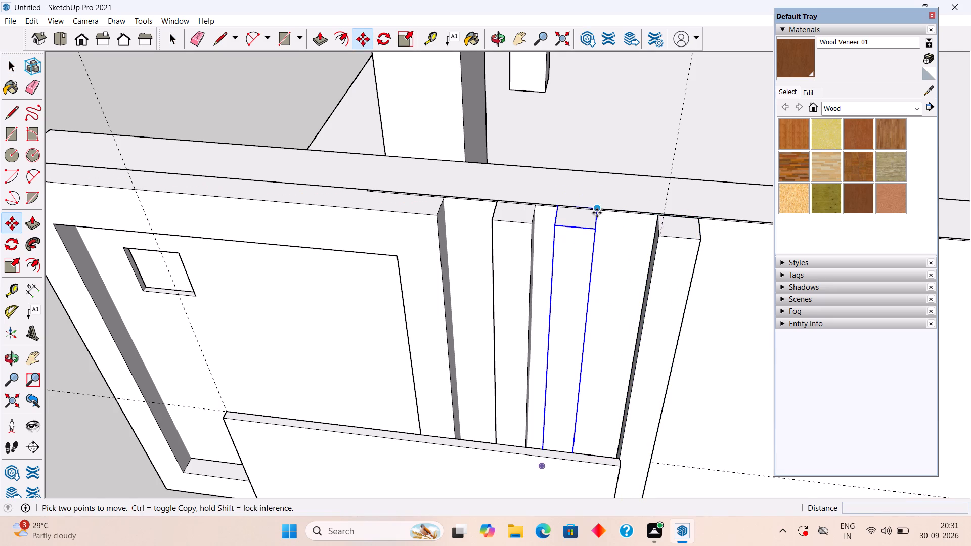
pyautogui.click(597, 213)
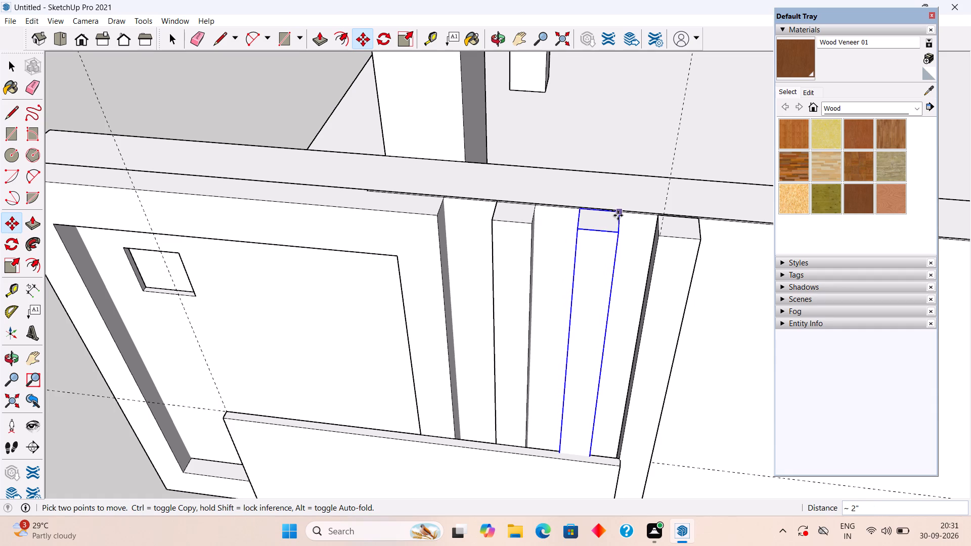
pyautogui.click(618, 215)
pyautogui.press('space')
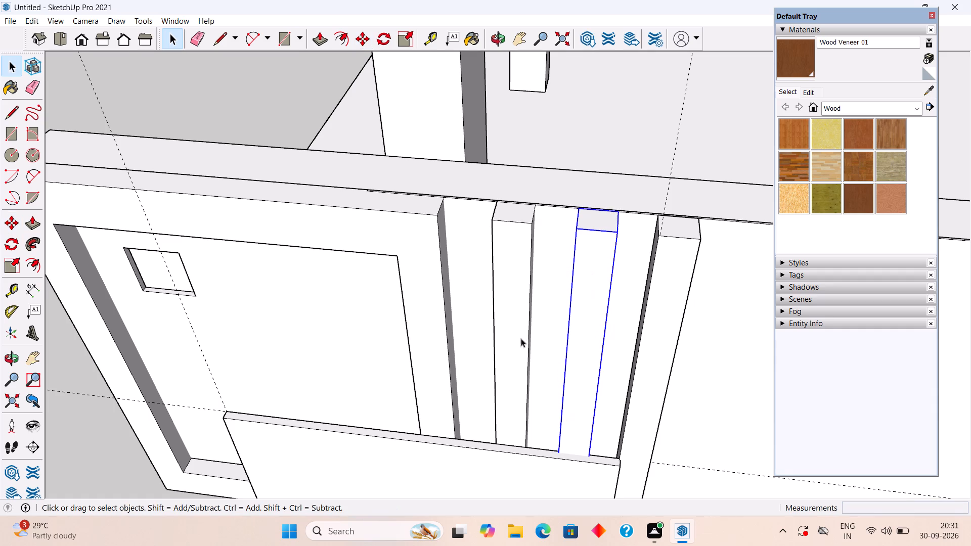
# Extend the lower panel's end face about 10 9/16" with Push/Pull, past the vertical strip farthest from the frame.
pyautogui.scroll(-5, 496, 346)
pyautogui.click(303, 176)
pyautogui.moveTo(445, 450); pyautogui.dragTo(387, 357, button='middle')
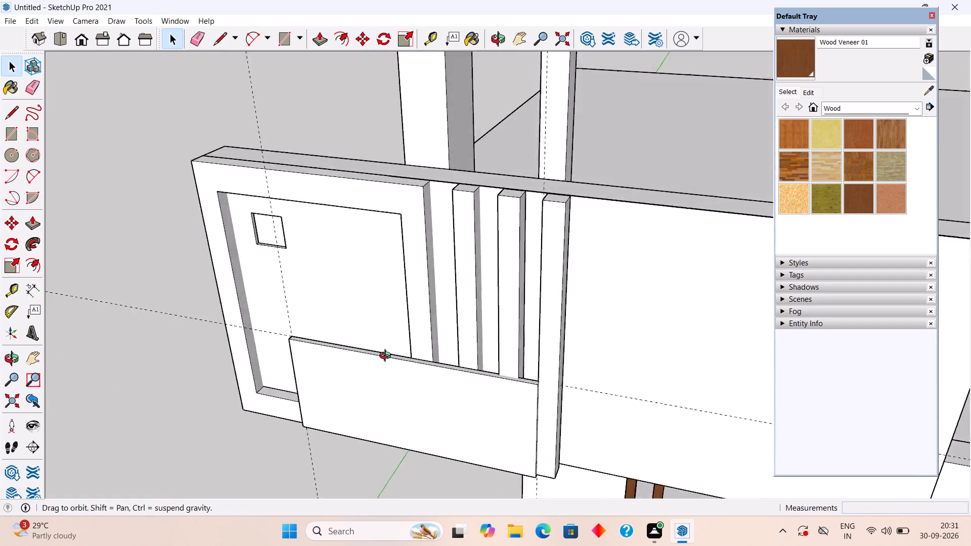
pyautogui.moveTo(387, 357); pyautogui.dragTo(378, 249, button='middle')
pyautogui.scroll(-1, 378, 249)
pyautogui.scroll(4, 476, 291)
pyautogui.click(475, 304)
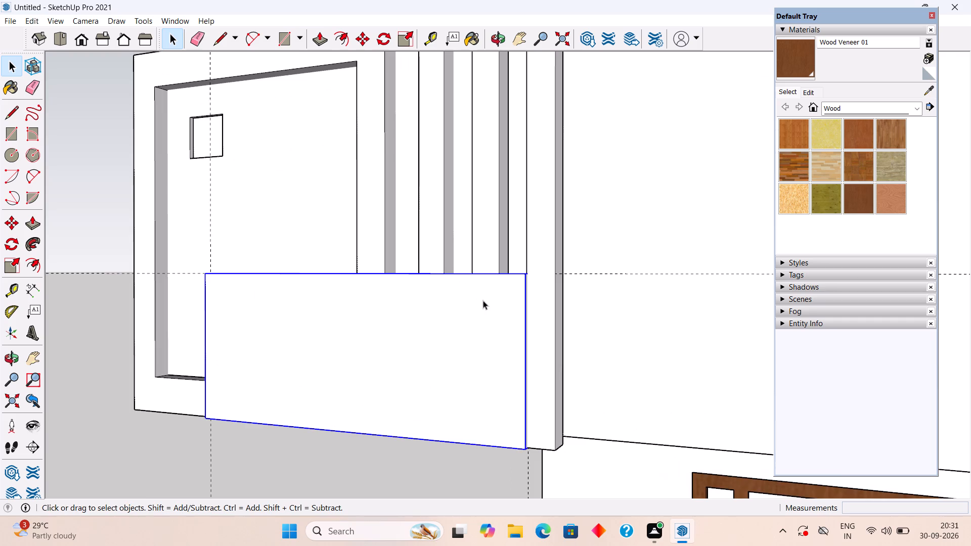
pyautogui.moveTo(483, 300); pyautogui.dragTo(266, 337, button='middle')
pyautogui.scroll(4, 465, 363)
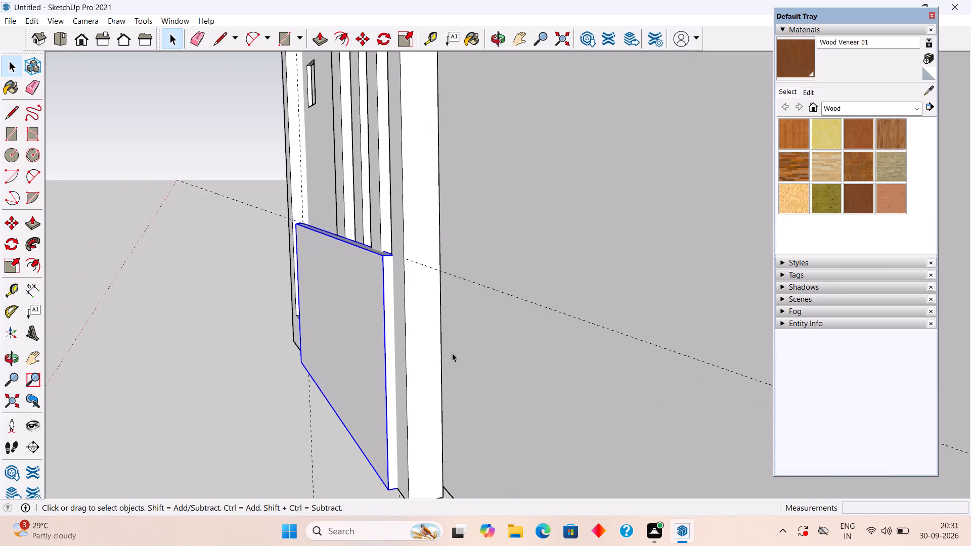
pyautogui.press('p')
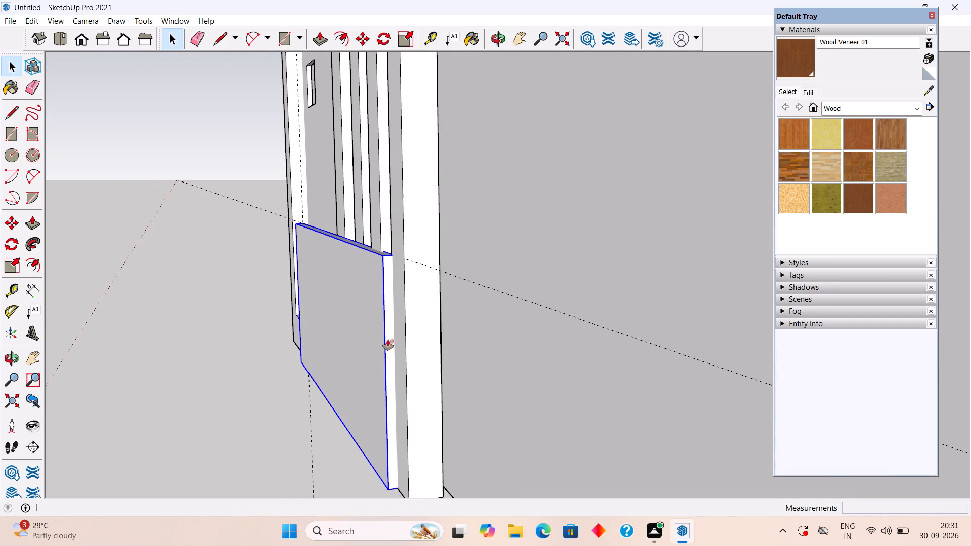
pyautogui.press('space')
pyautogui.doubleClick(365, 338)
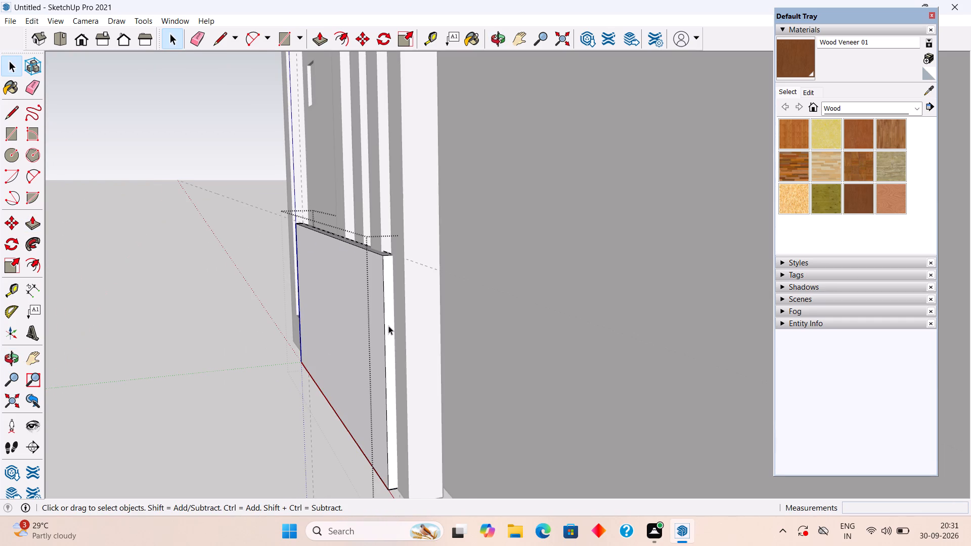
pyautogui.scroll(4, 388, 326)
pyautogui.click(389, 326)
pyautogui.press('p')
pyautogui.click(389, 326)
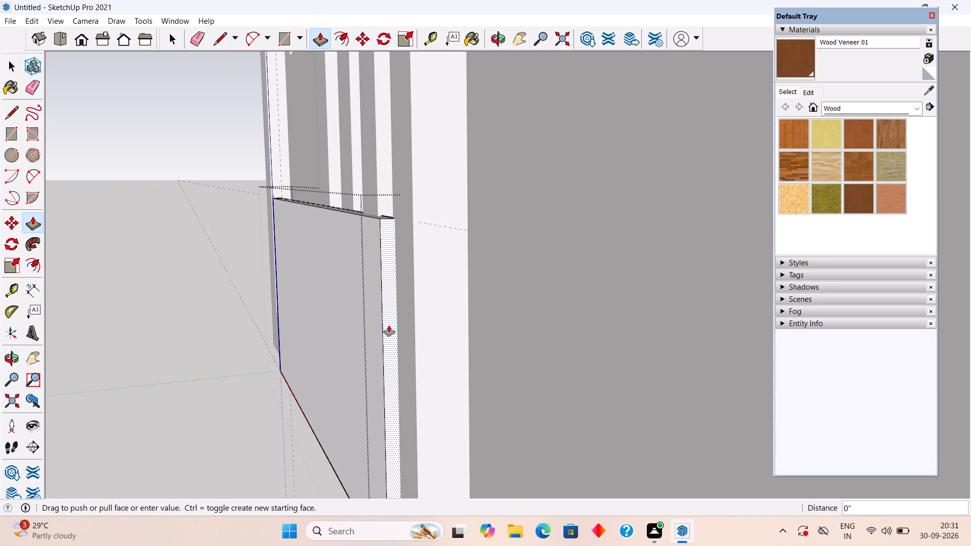
pyautogui.click(458, 369)
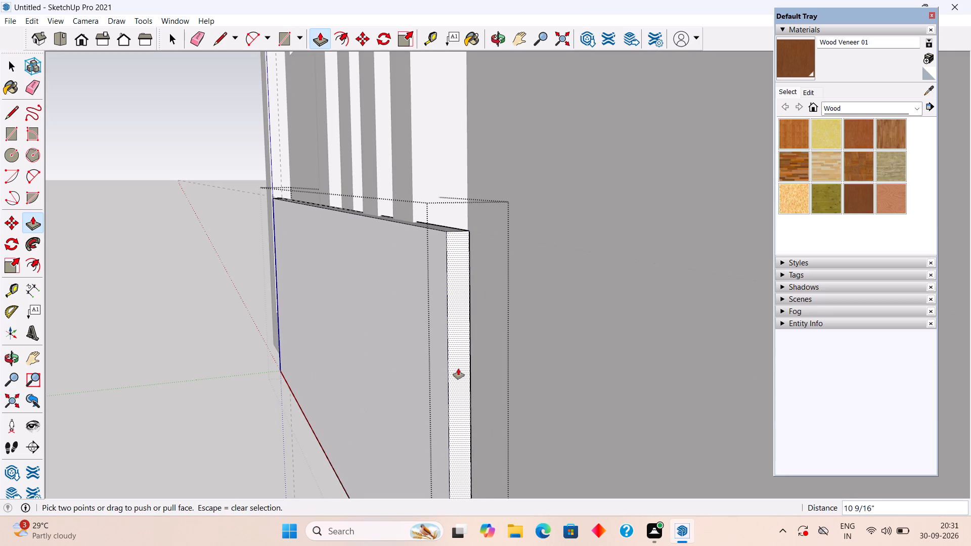
pyautogui.scroll(-10, 458, 369)
pyautogui.moveTo(442, 390); pyautogui.dragTo(600, 477, button='middle')
pyautogui.scroll(-3, 600, 477)
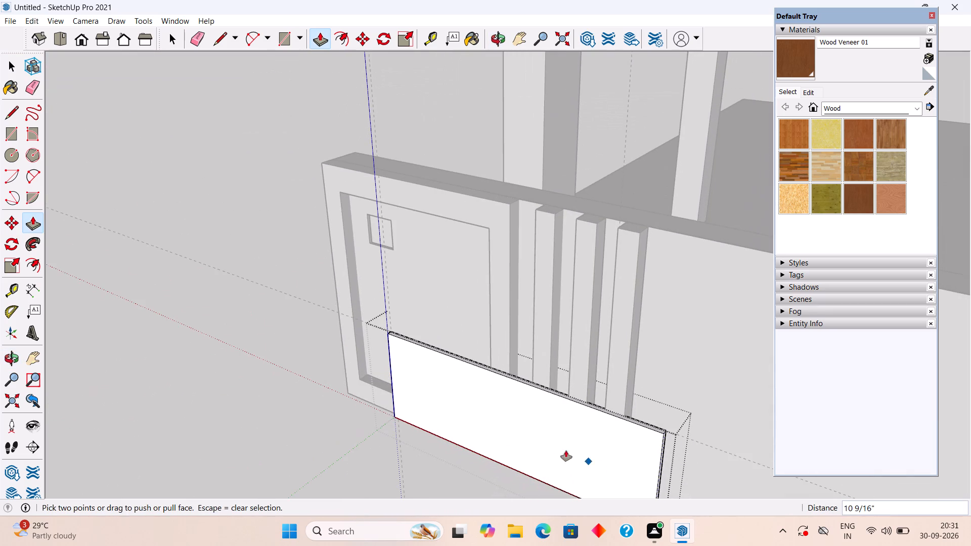
pyautogui.click(257, 310)
pyautogui.press('space')
pyautogui.click(257, 310)
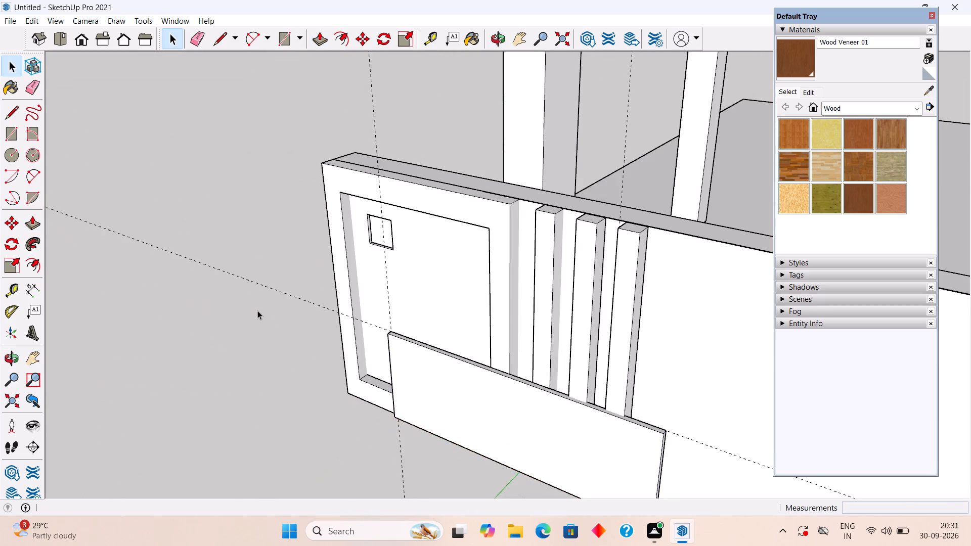
# Examine the extended lower panel against the frame, vertical strips and parapet wall from the front, the side and above.
pyautogui.scroll(-6, 257, 310)
pyautogui.moveTo(295, 335); pyautogui.dragTo(463, 264, button='middle')
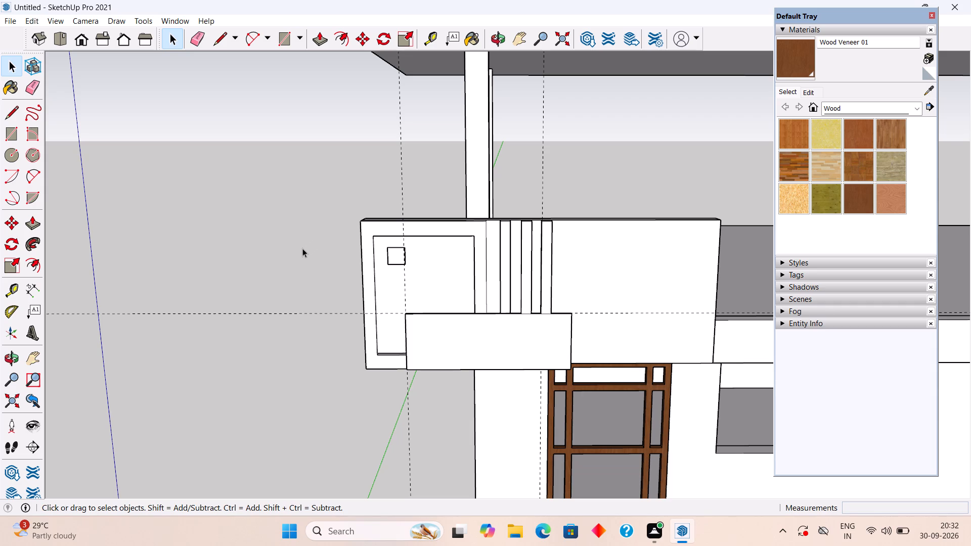
pyautogui.moveTo(556, 218); pyautogui.dragTo(329, 228, button='middle')
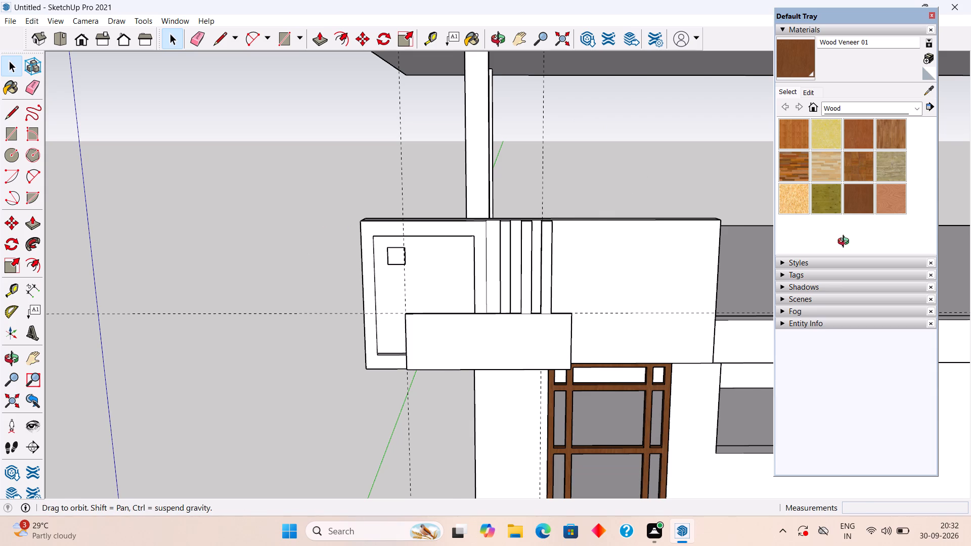
pyautogui.moveTo(631, 270); pyautogui.dragTo(495, 211, button='middle')
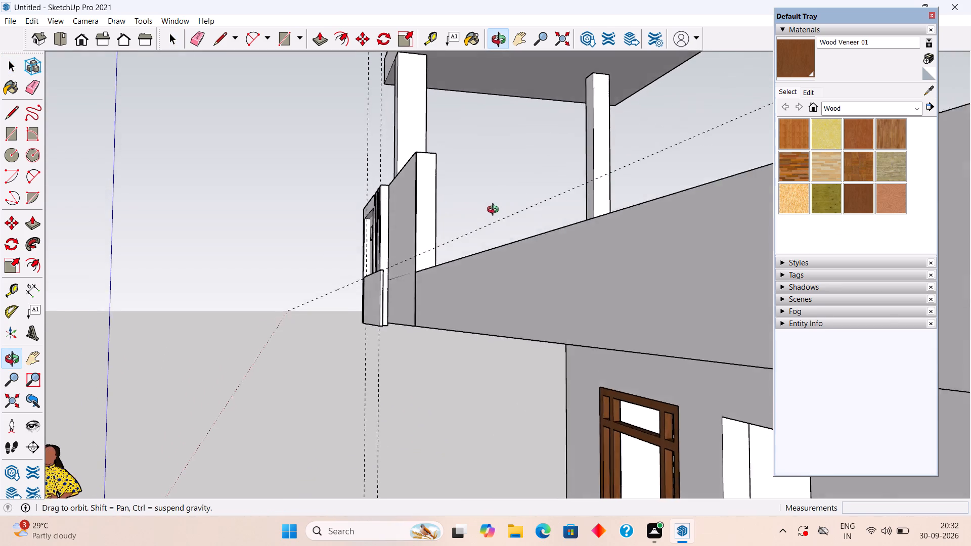
pyautogui.moveTo(495, 211); pyautogui.dragTo(473, 262, button='middle')
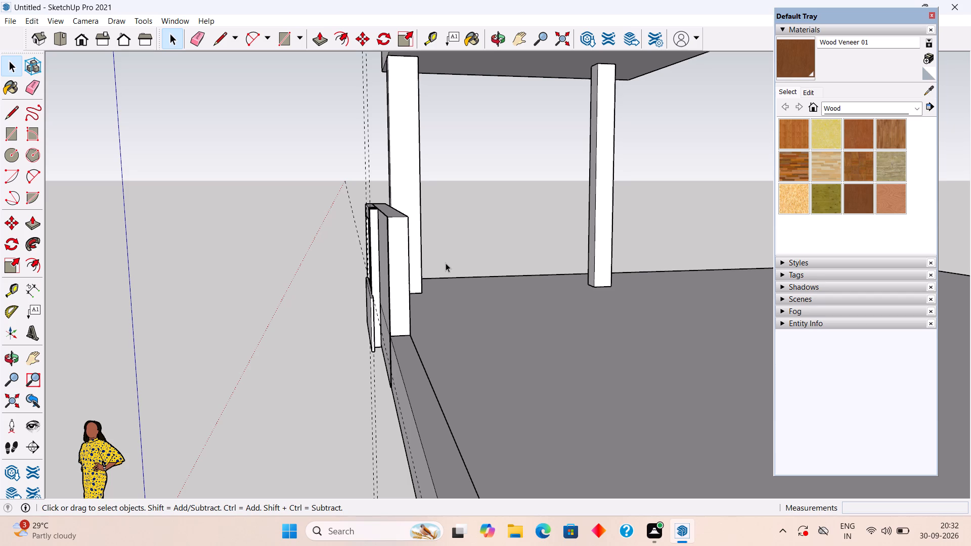
pyautogui.scroll(-2, 445, 263)
pyautogui.moveTo(435, 271); pyautogui.dragTo(629, 223, button='middle')
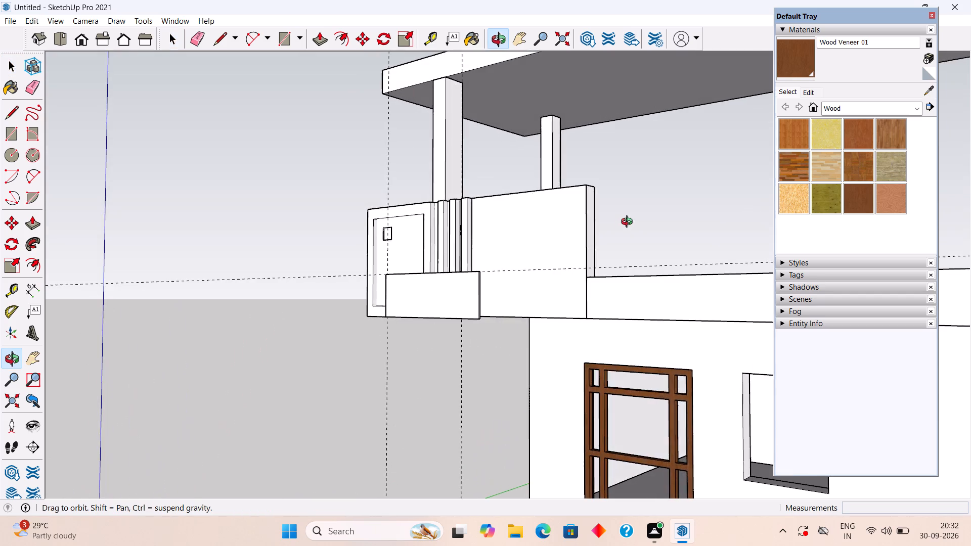
pyautogui.moveTo(629, 223); pyautogui.dragTo(632, 239, button='middle')
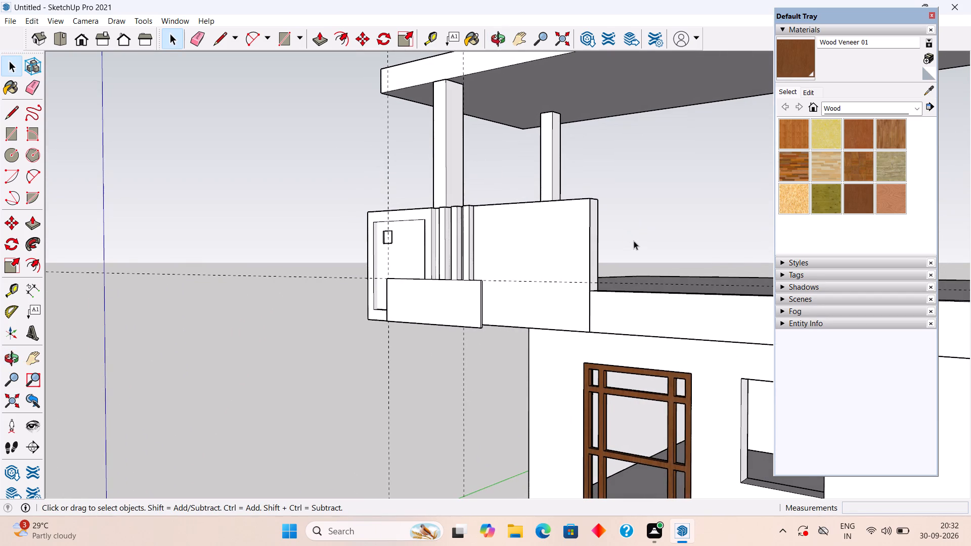
pyautogui.moveTo(523, 305); pyautogui.dragTo(601, 312, button='middle')
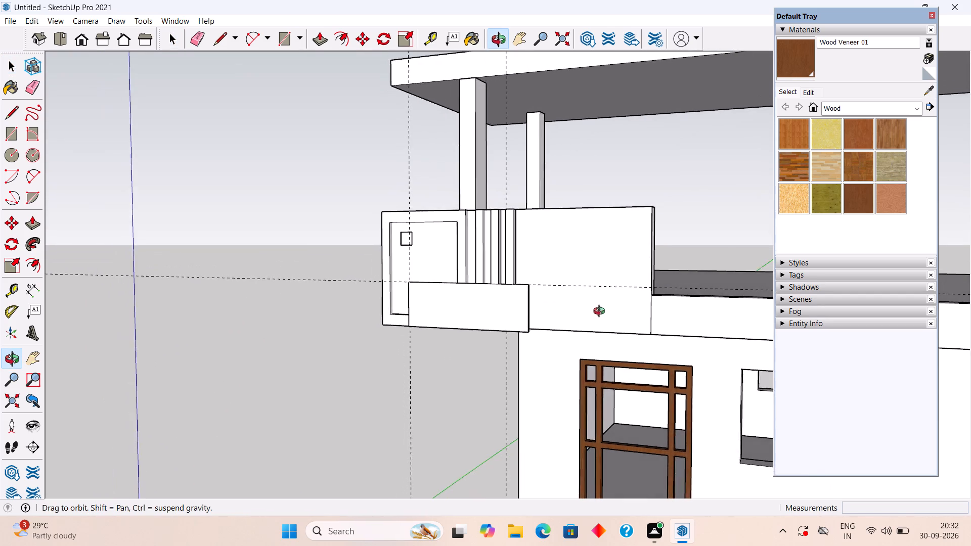
pyautogui.moveTo(601, 312); pyautogui.dragTo(445, 359, button='middle')
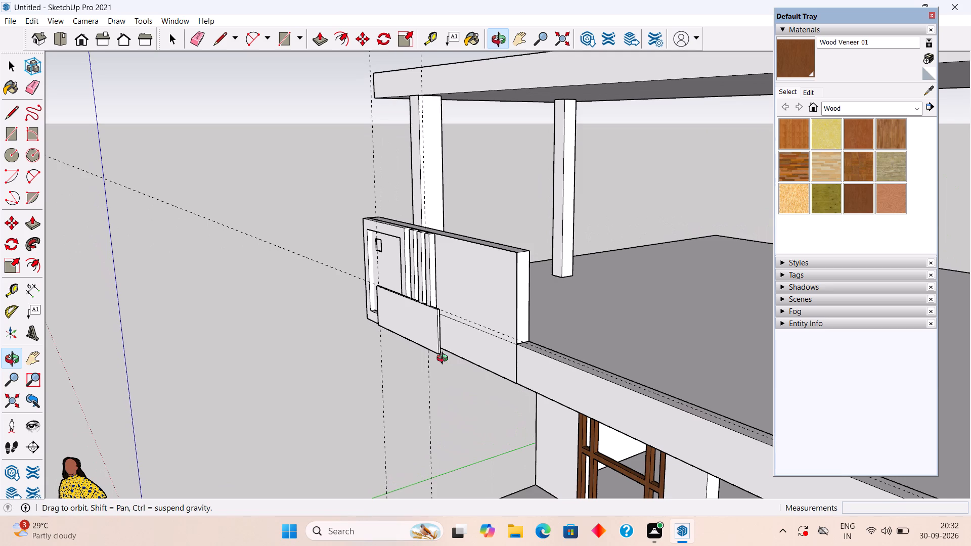
pyautogui.moveTo(445, 359); pyautogui.dragTo(444, 358, button='middle')
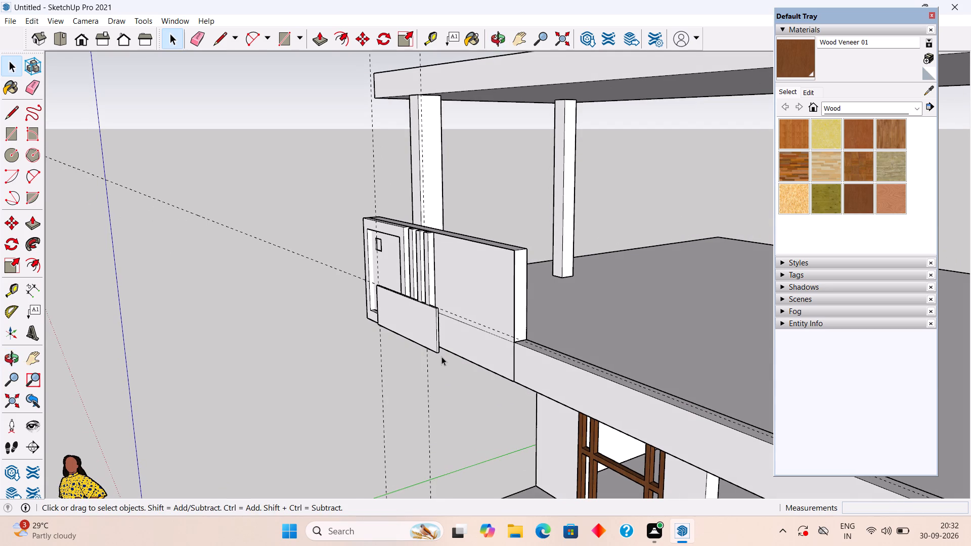
pyautogui.scroll(-1, 441, 356)
pyautogui.moveTo(459, 338); pyautogui.dragTo(552, 321, button='middle')
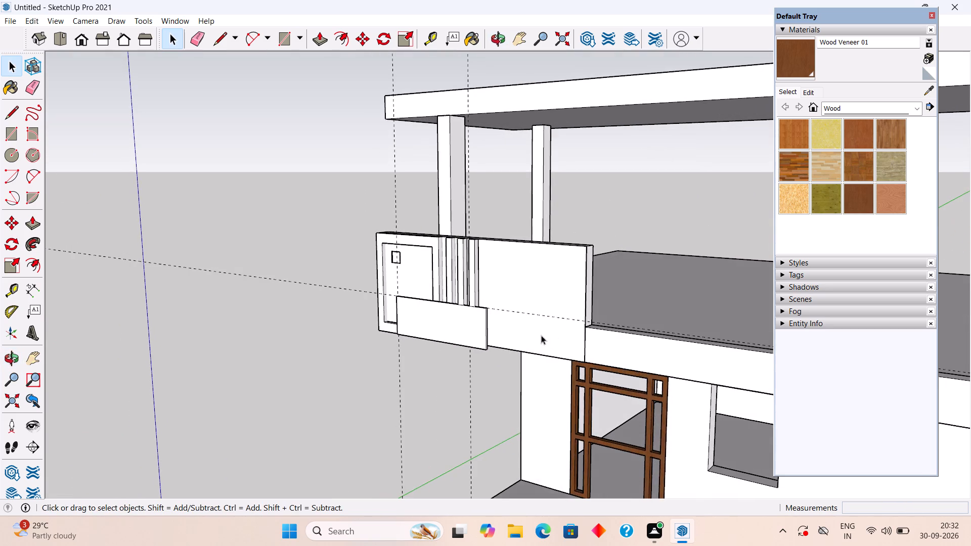
# Shorten the lower panel by pushing its end face back about 1 15/16" toward the vertical strips.
pyautogui.scroll(3, 541, 335)
pyautogui.moveTo(481, 316); pyautogui.dragTo(560, 315, button='middle')
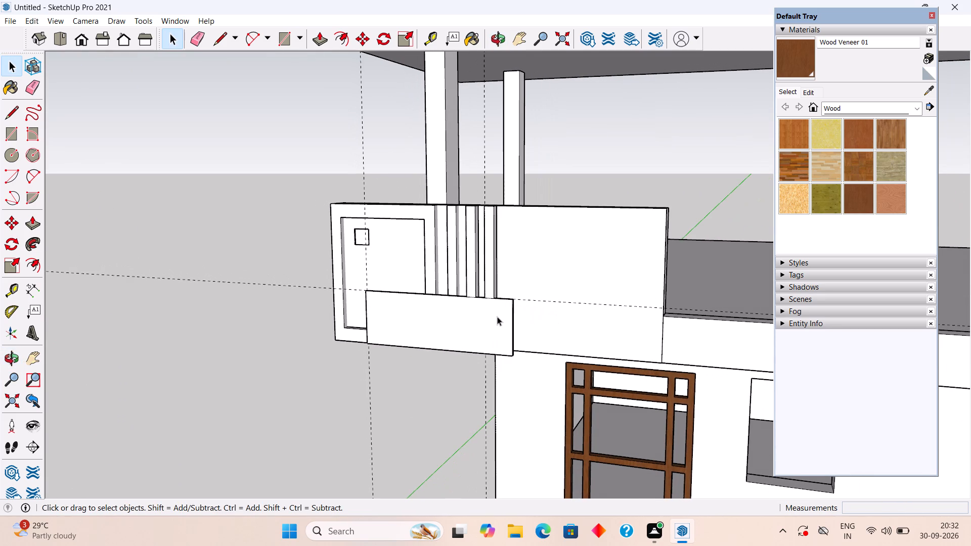
pyautogui.scroll(6, 497, 316)
pyautogui.moveTo(521, 316); pyautogui.dragTo(478, 343, button='middle')
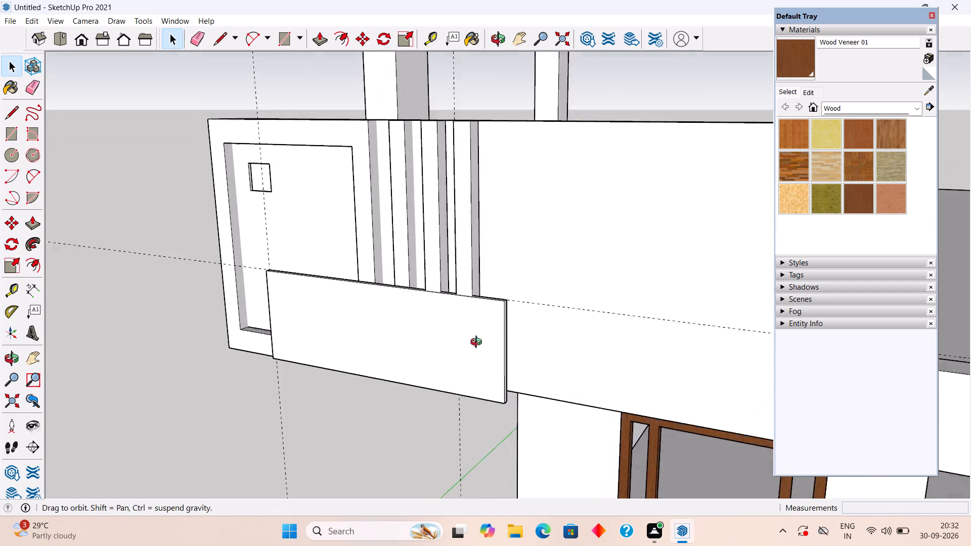
pyautogui.moveTo(478, 343); pyautogui.dragTo(369, 354, button='middle')
pyautogui.scroll(5, 429, 345)
pyautogui.doubleClick(429, 341)
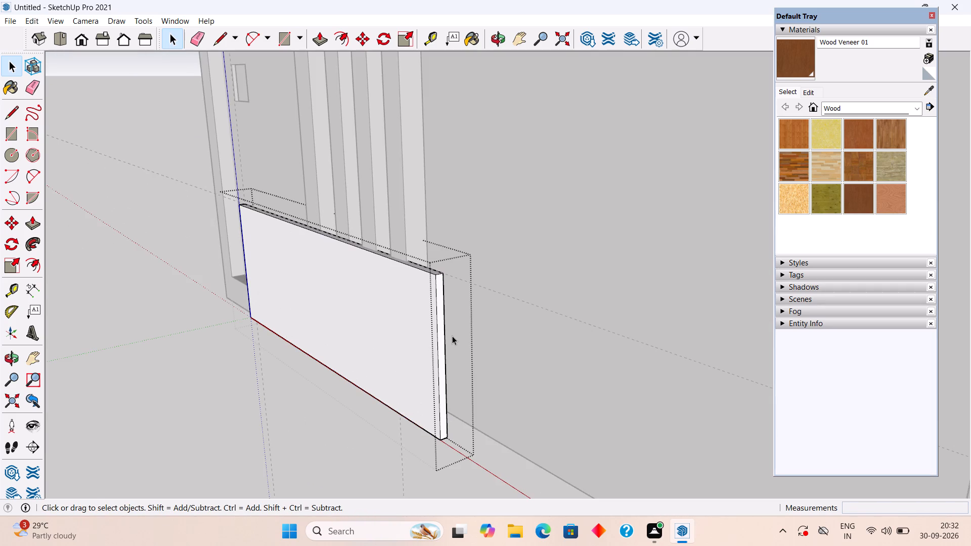
pyautogui.press('p')
pyautogui.click(443, 343)
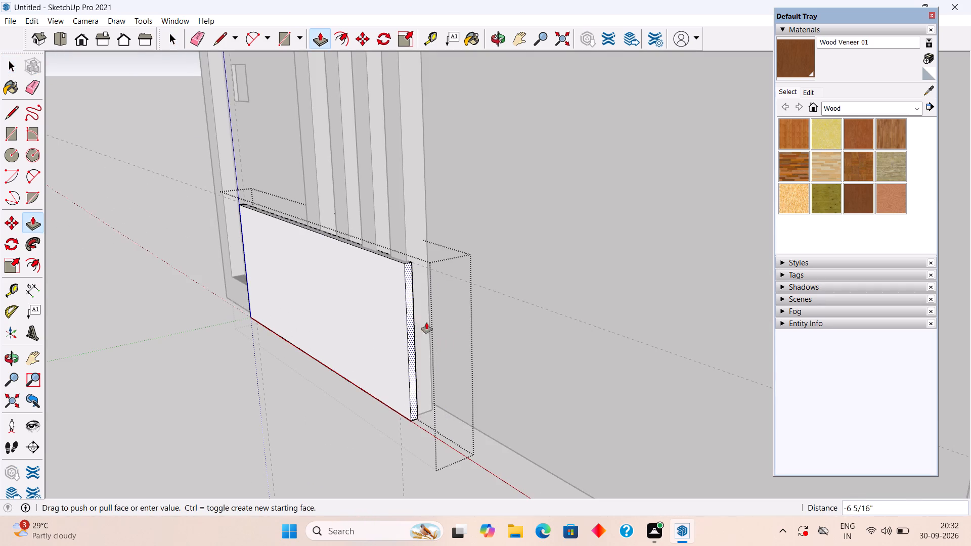
pyautogui.click(437, 330)
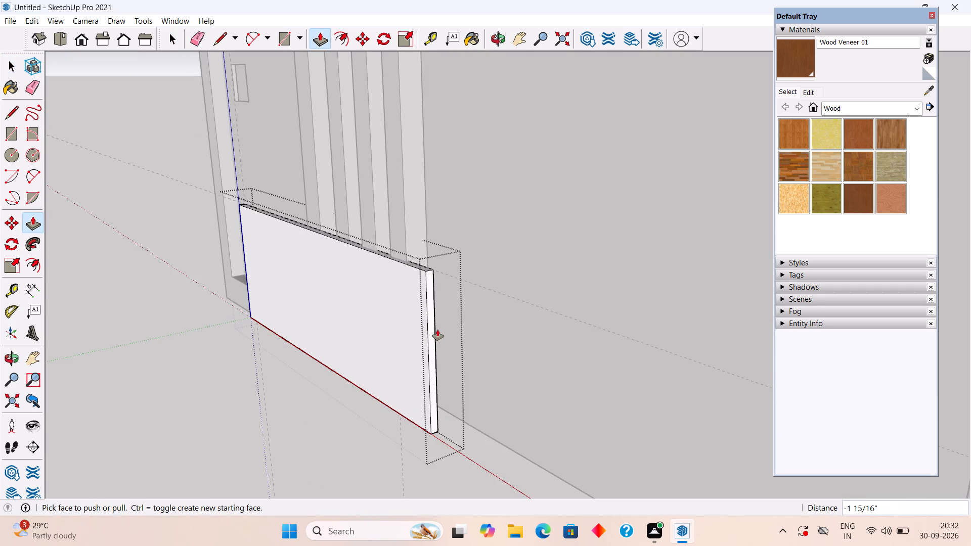
pyautogui.press('space')
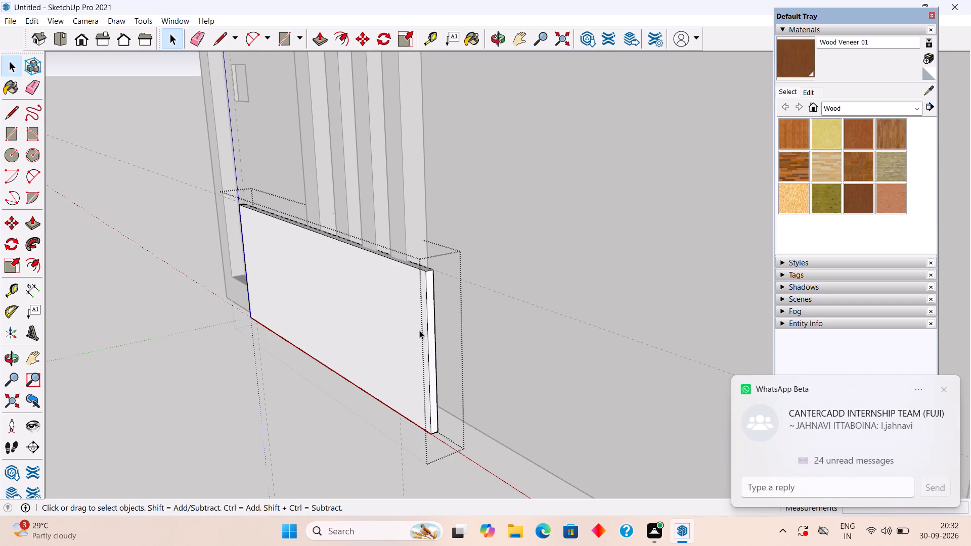
pyautogui.moveTo(419, 330); pyautogui.dragTo(449, 323)
pyautogui.moveTo(434, 326); pyautogui.dragTo(548, 336, button='middle')
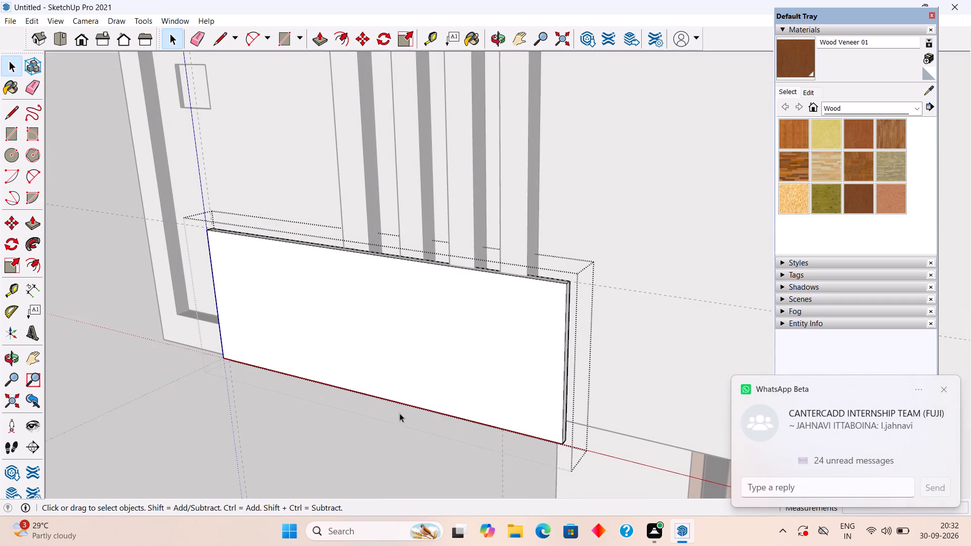
pyautogui.click(390, 420)
pyautogui.scroll(-4, 393, 394)
pyautogui.click(182, 318)
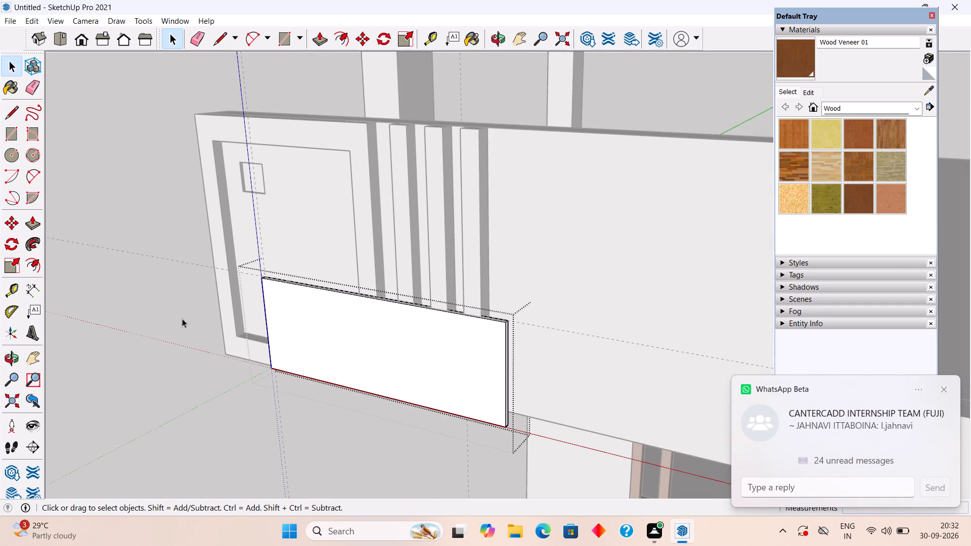
# Move the middle vertical strip and the one farthest from the frame together about 3/16" in toward the parapet wall.
pyautogui.moveTo(367, 295); pyautogui.dragTo(223, 395, button='middle')
pyautogui.scroll(-1, 365, 295)
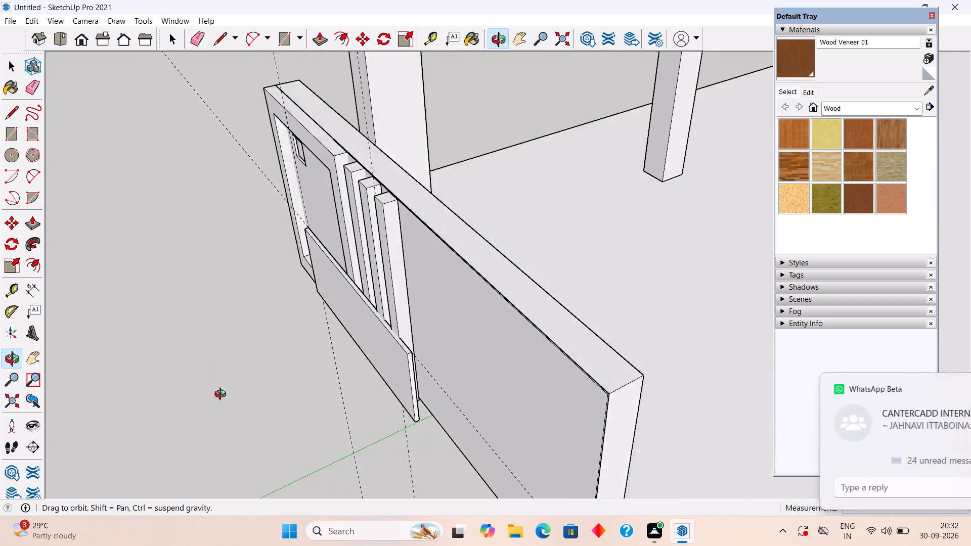
pyautogui.moveTo(223, 395); pyautogui.dragTo(251, 428, button='middle')
pyautogui.scroll(4, 434, 295)
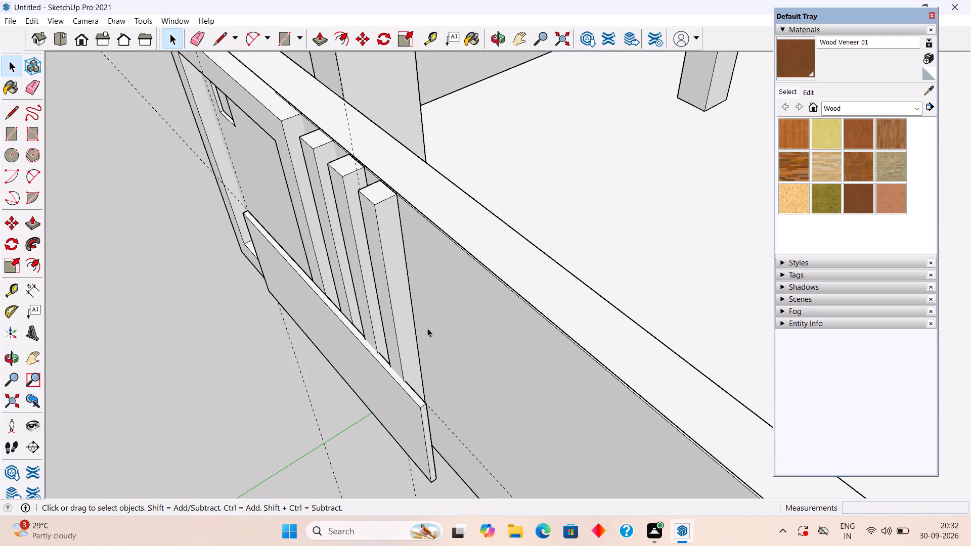
pyautogui.scroll(2, 393, 331)
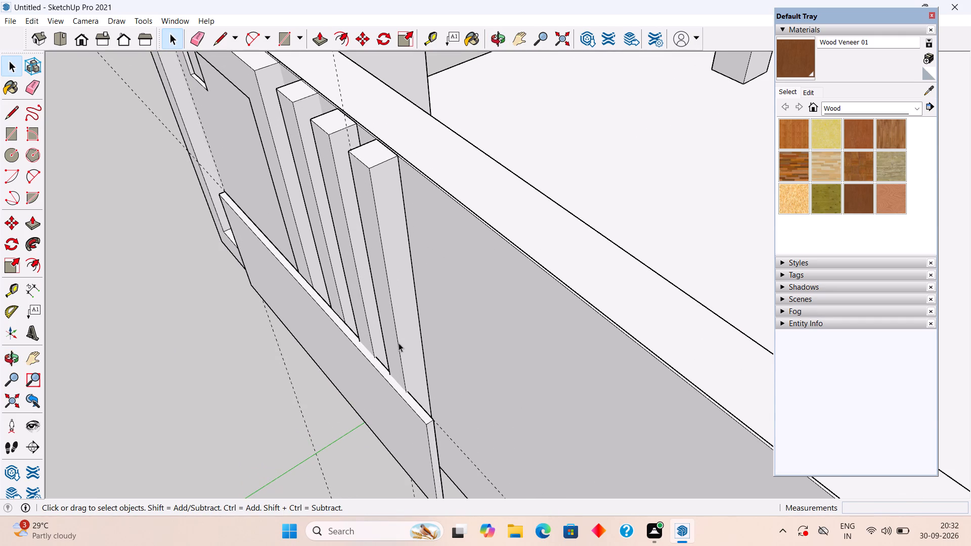
pyautogui.moveTo(378, 342); pyautogui.dragTo(538, 392, button='middle')
pyautogui.moveTo(493, 407); pyautogui.dragTo(554, 289, button='middle')
pyautogui.click(525, 322)
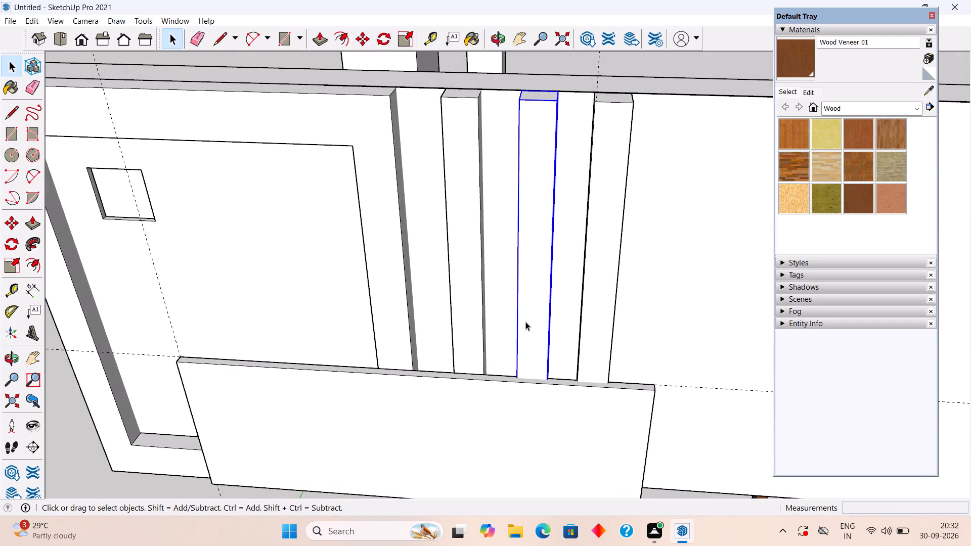
pyautogui.moveTo(538, 181); pyautogui.dragTo(317, 370, button='middle')
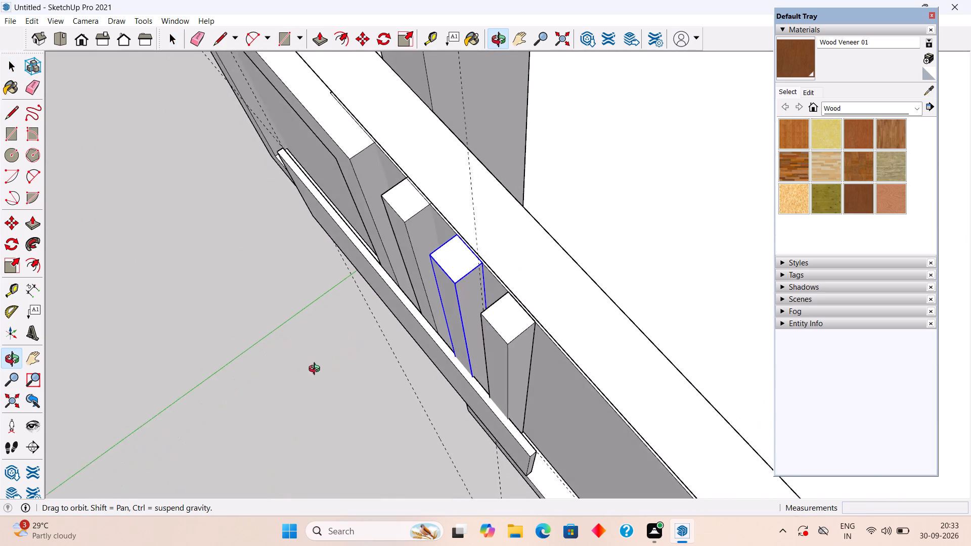
pyautogui.moveTo(317, 370); pyautogui.dragTo(301, 374, button='middle')
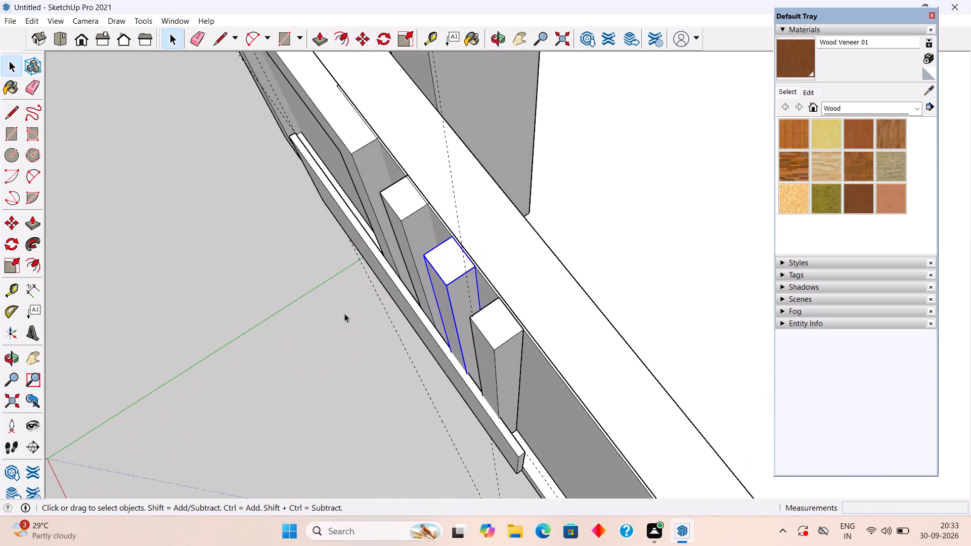
pyautogui.scroll(7, 478, 284)
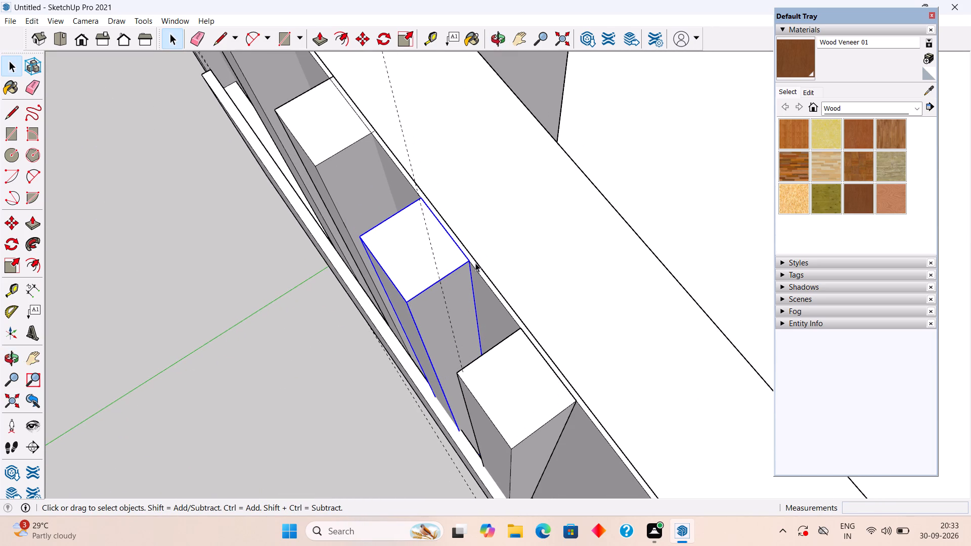
pyautogui.press('m')
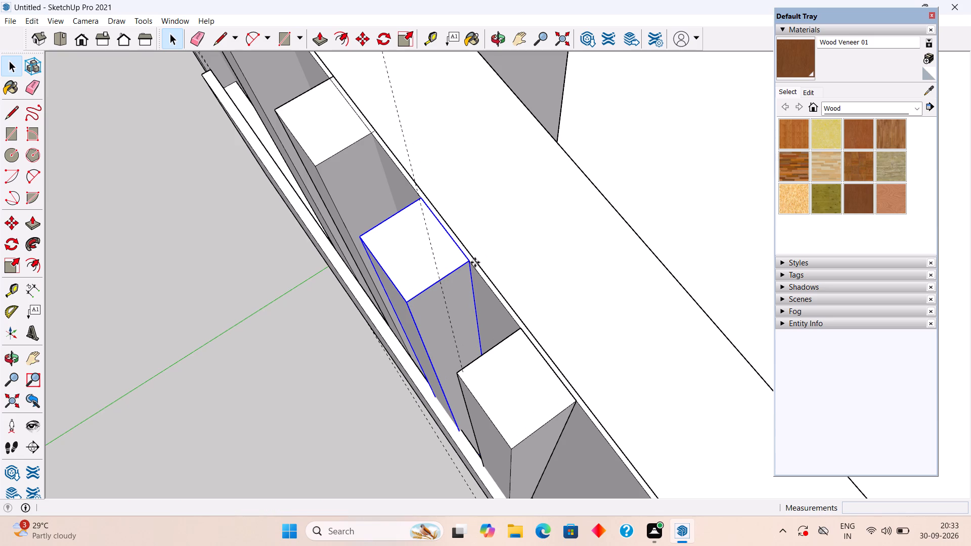
pyautogui.press('space')
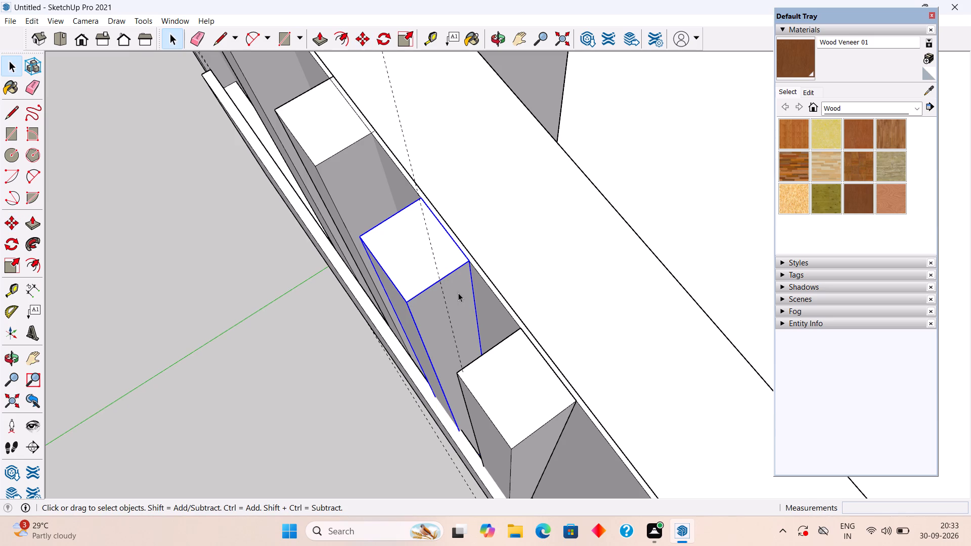
pyautogui.keyDown('shift'); pyautogui.click(518, 367); pyautogui.keyUp('shift')
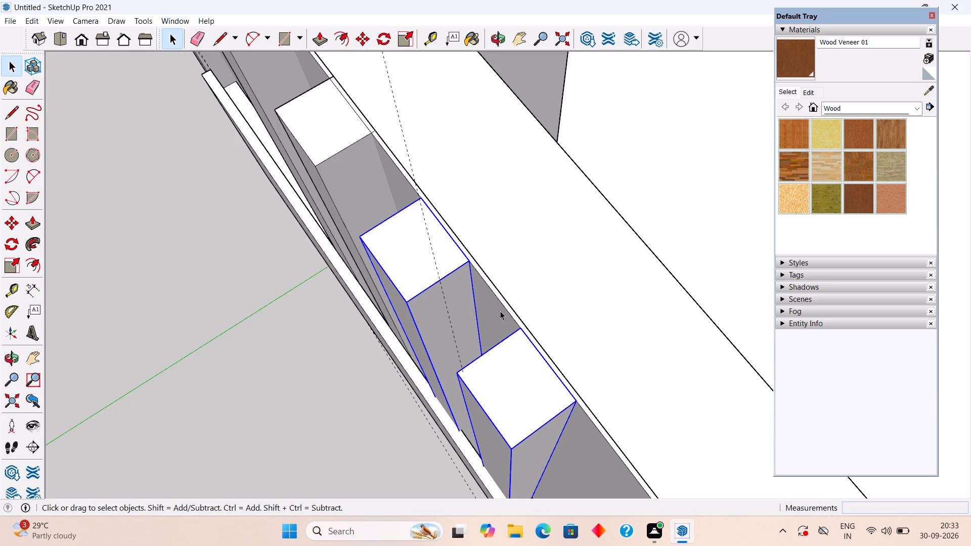
pyautogui.press('m')
pyautogui.click(471, 259)
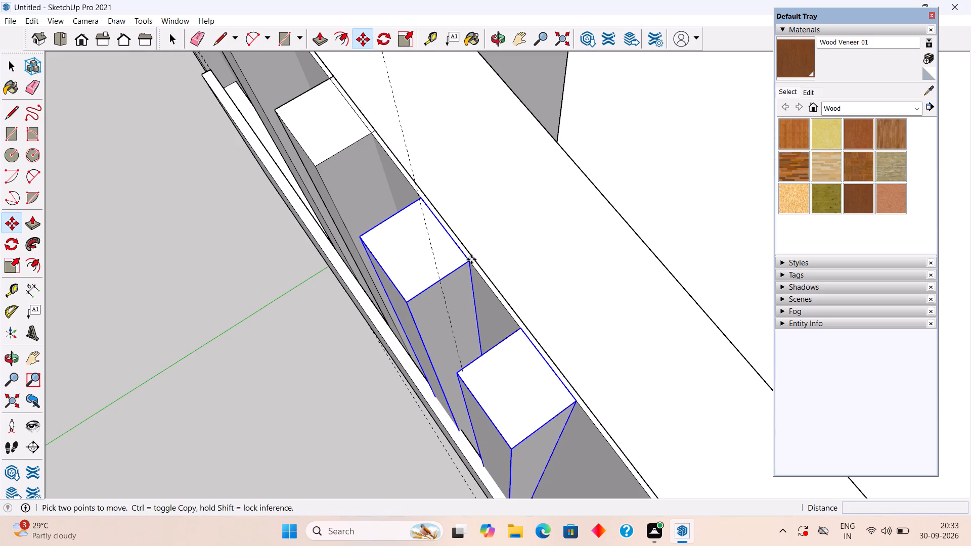
pyautogui.click(474, 256)
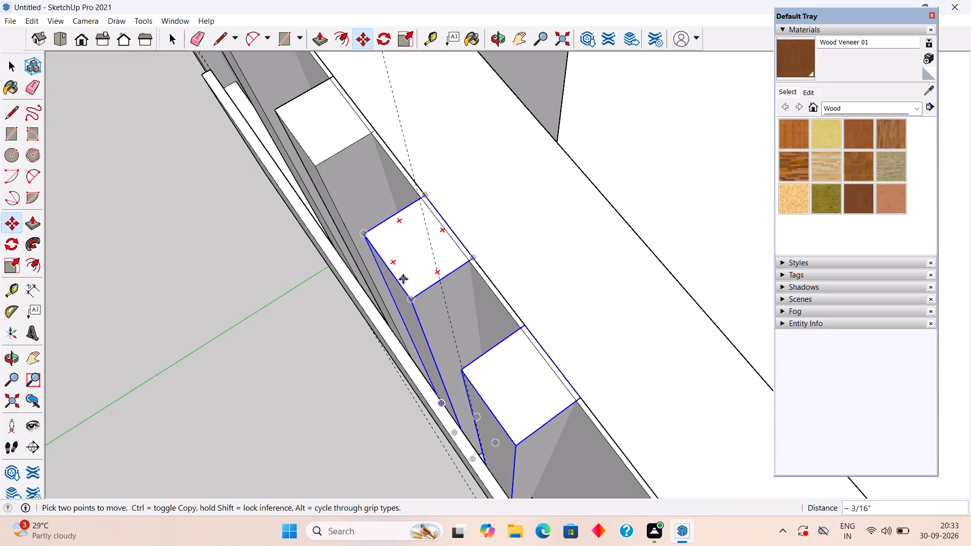
pyautogui.press('space')
pyautogui.click(282, 355)
# Place a horizontal guide across the parapet face, level with the small square opening's top edge.
pyautogui.scroll(-4, 282, 355)
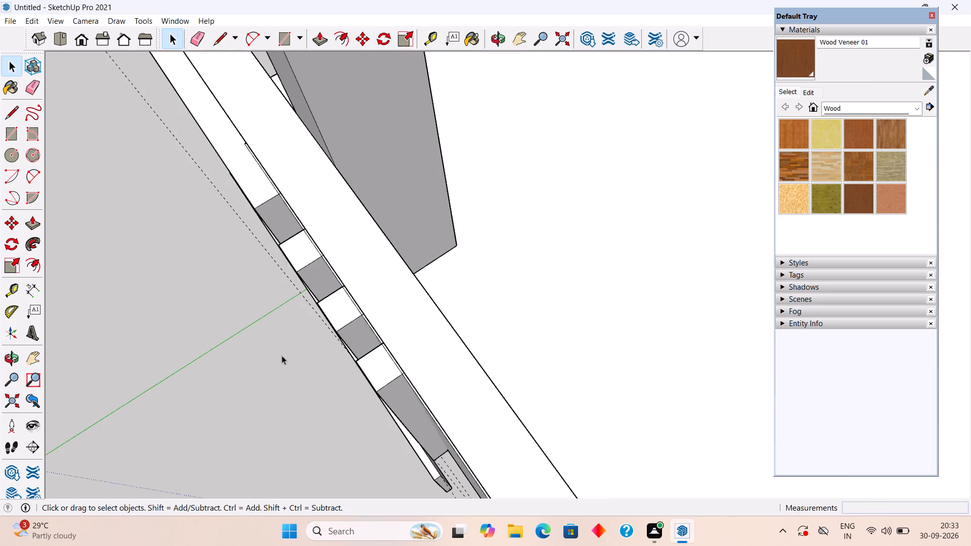
pyautogui.scroll(-4, 282, 355)
pyautogui.moveTo(286, 379); pyautogui.dragTo(362, 262, button='middle')
pyautogui.scroll(-9, 362, 262)
pyautogui.moveTo(334, 423); pyautogui.dragTo(440, 233, button='middle')
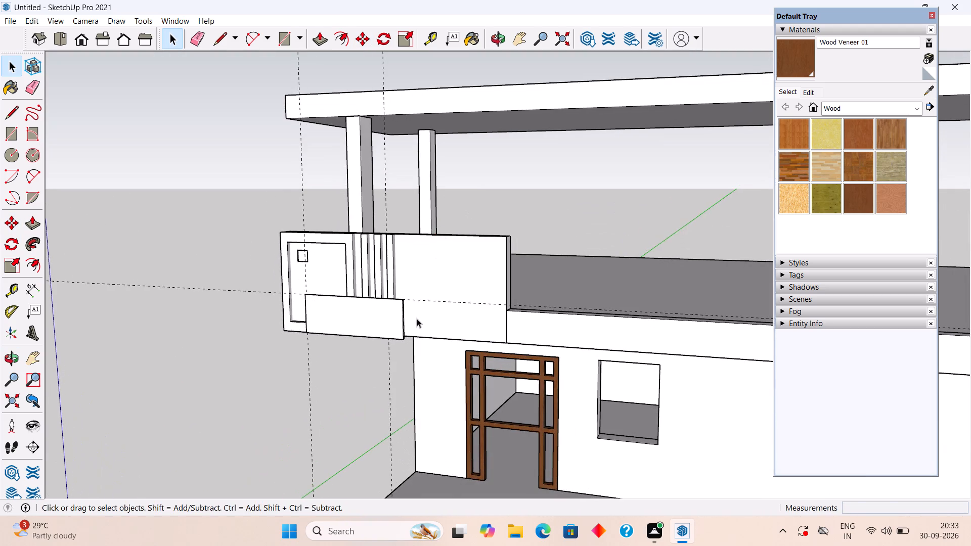
pyautogui.scroll(2, 409, 334)
pyautogui.moveTo(410, 333); pyautogui.dragTo(535, 376, button='middle')
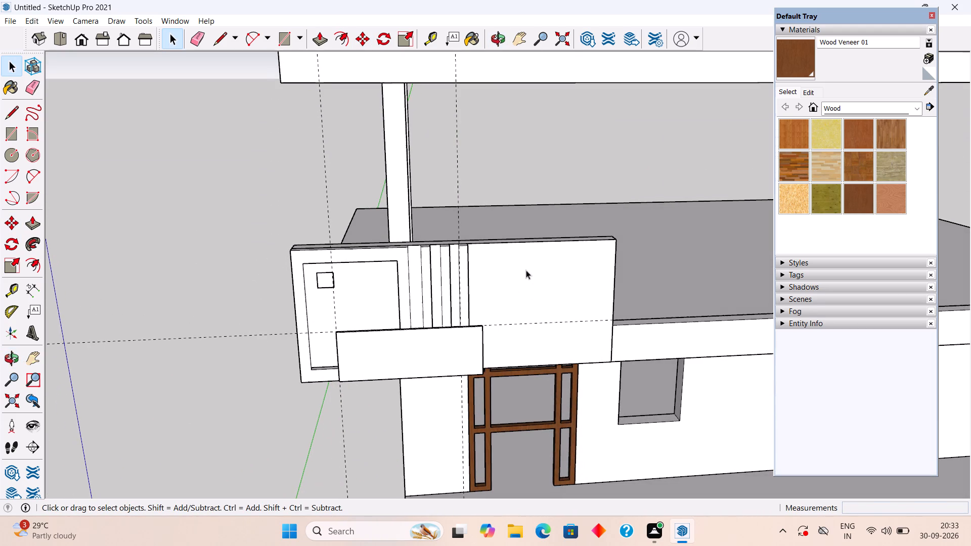
pyautogui.press('r')
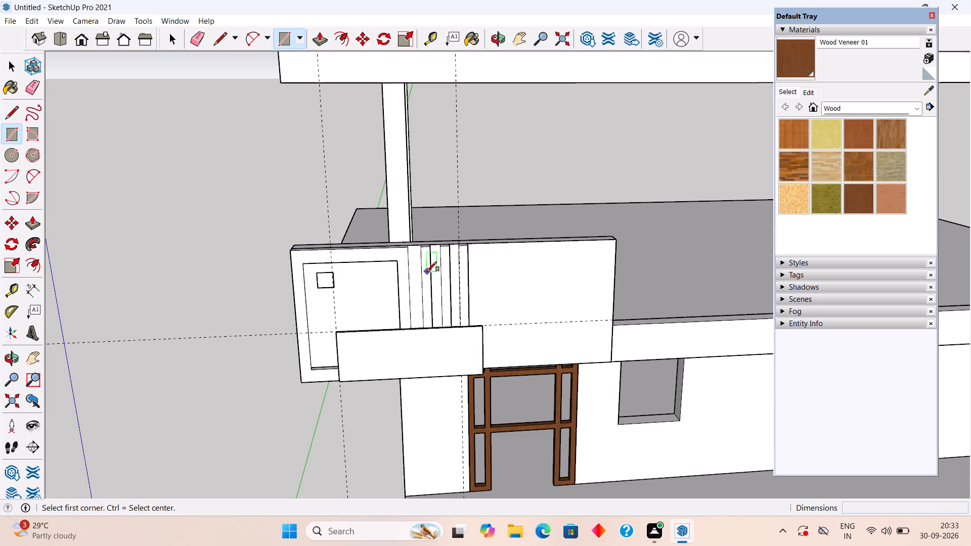
pyautogui.press('space')
pyautogui.press('t')
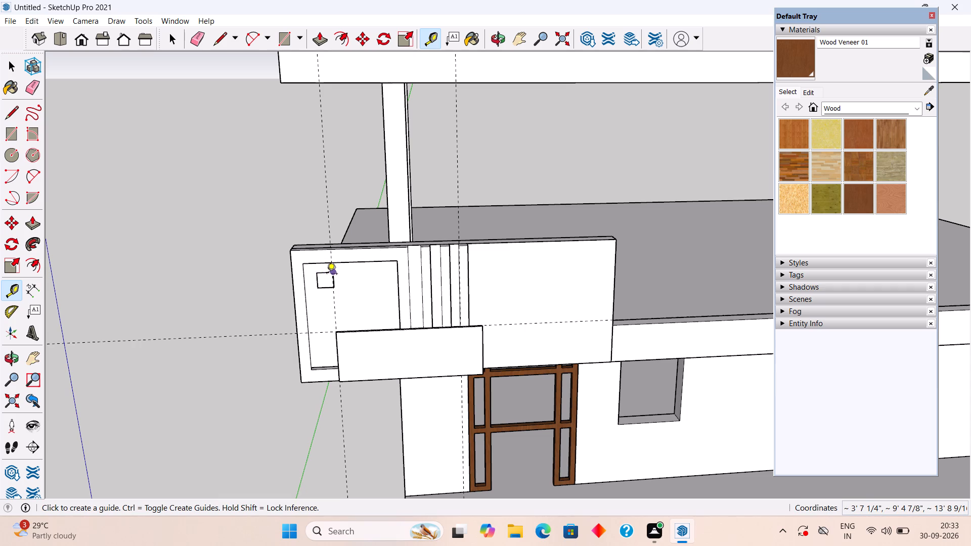
pyautogui.click(327, 275)
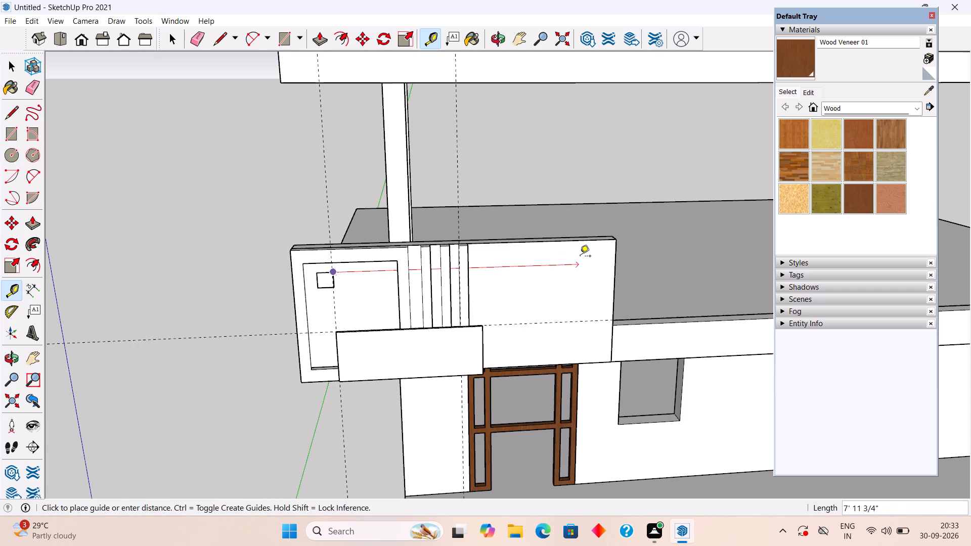
pyautogui.click(619, 258)
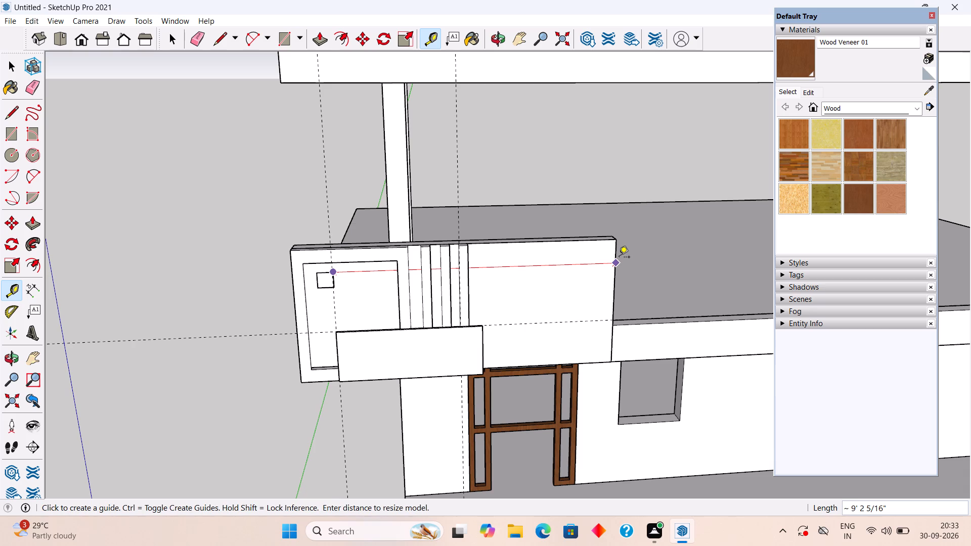
pyautogui.press('space')
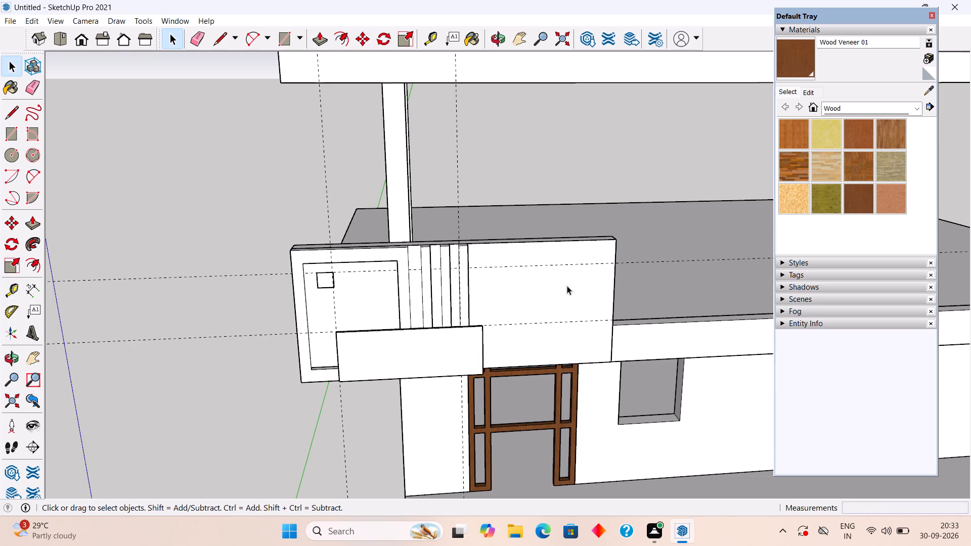
# Place a parallel guide about 6 1/8" below the upper horizontal guide, level with the small square opening's bottom edge.
pyautogui.press('t')
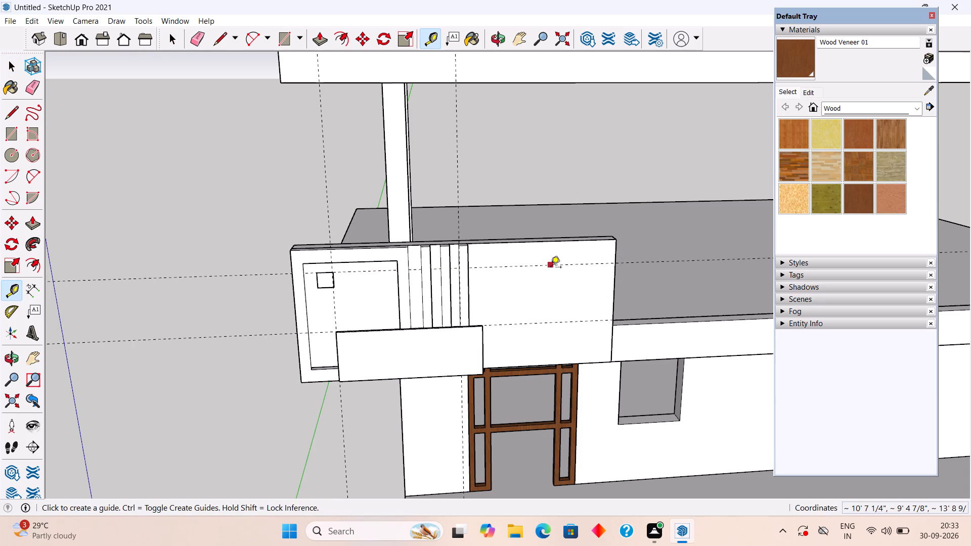
pyautogui.click(551, 267)
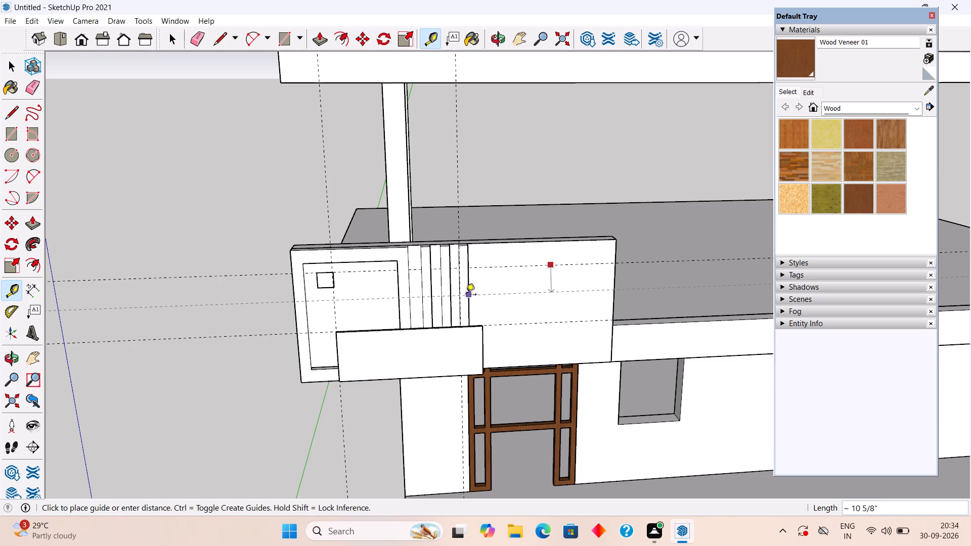
pyautogui.click(329, 287)
pyautogui.press('space')
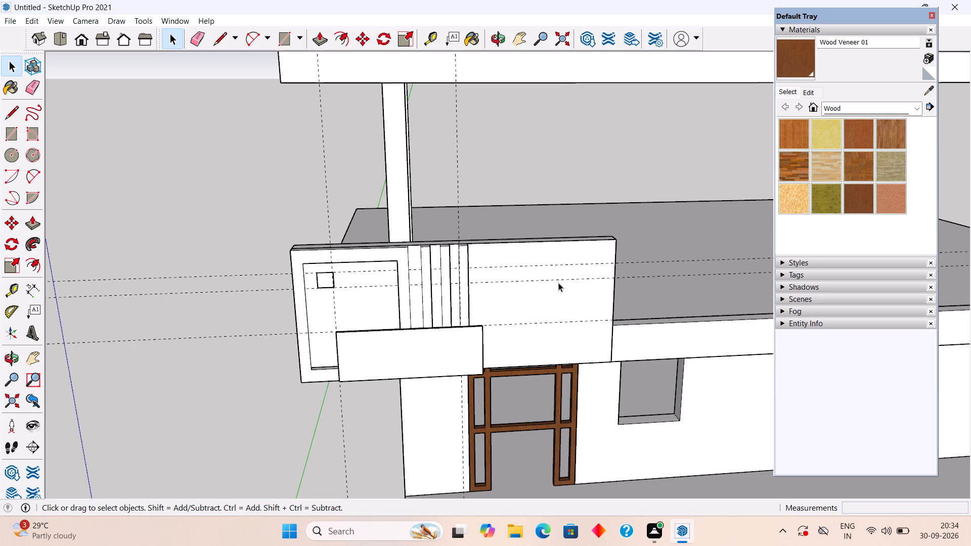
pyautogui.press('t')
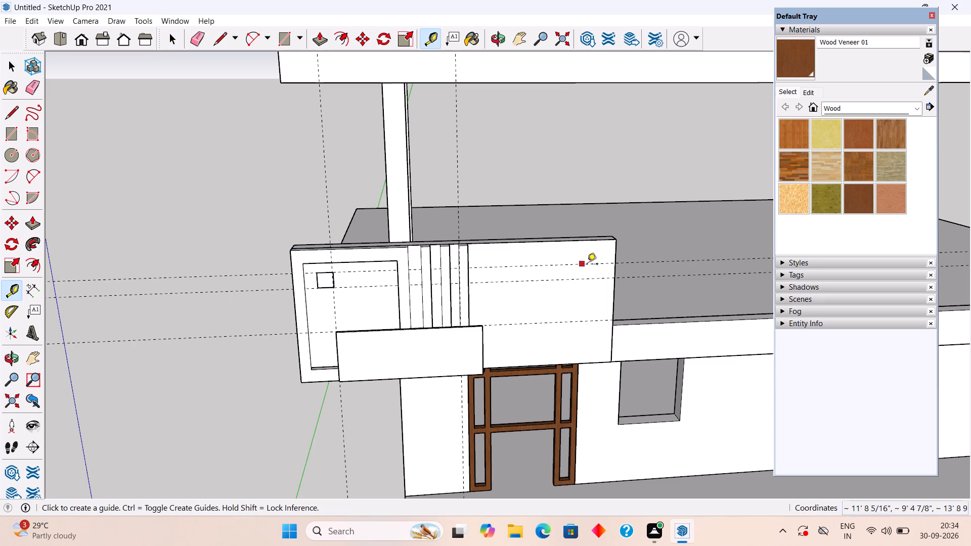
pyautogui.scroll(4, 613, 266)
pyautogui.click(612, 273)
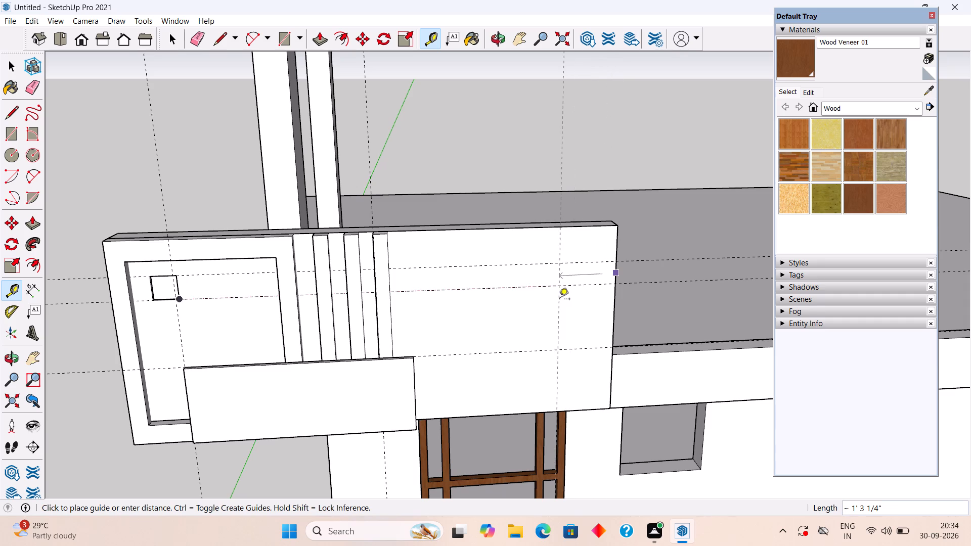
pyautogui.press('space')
# Place a vertical guide on the parapet face 8" in from the parapet's free end edge.
pyautogui.moveTo(619, 291); pyautogui.dragTo(485, 328, button='middle')
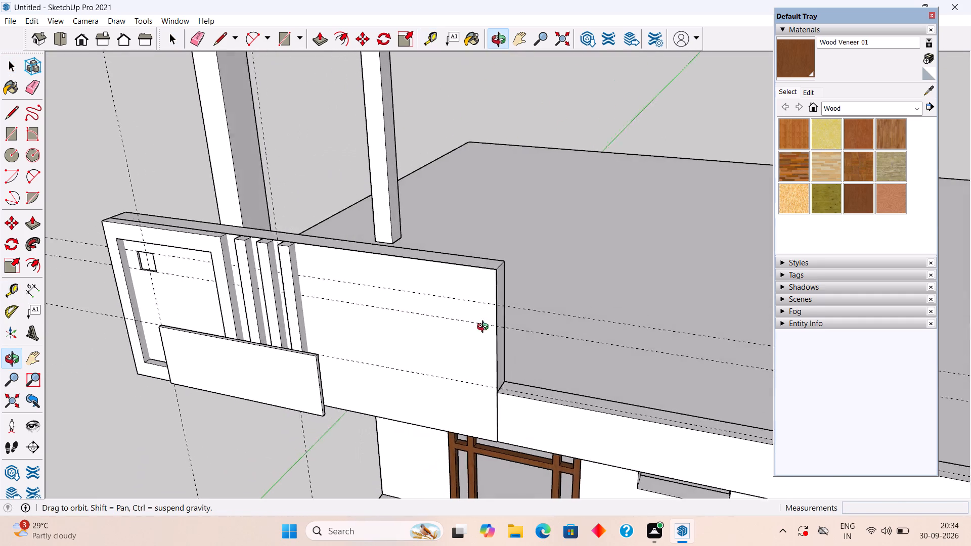
pyautogui.moveTo(485, 328); pyautogui.dragTo(444, 324, button='middle')
pyautogui.scroll(4, 467, 317)
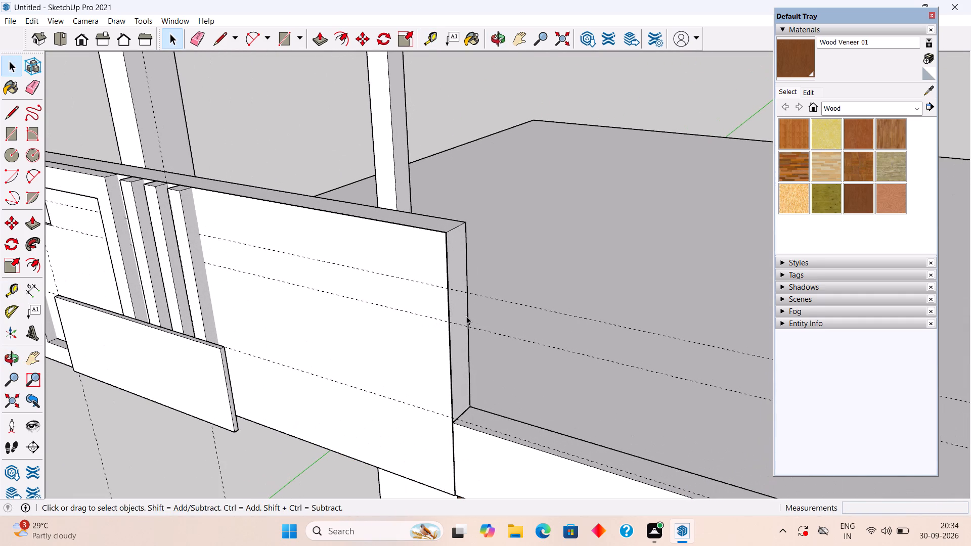
pyautogui.press('t')
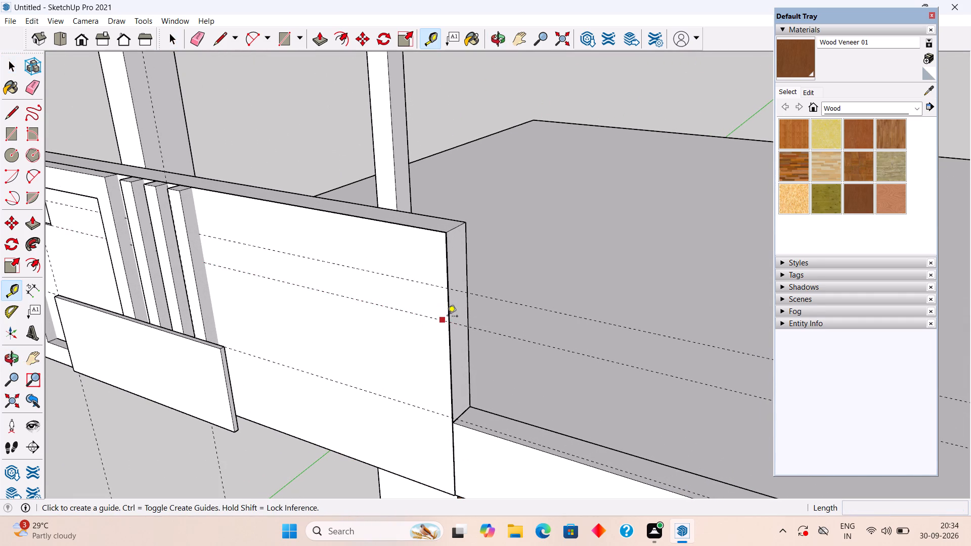
pyautogui.scroll(10, 448, 316)
pyautogui.click(446, 310)
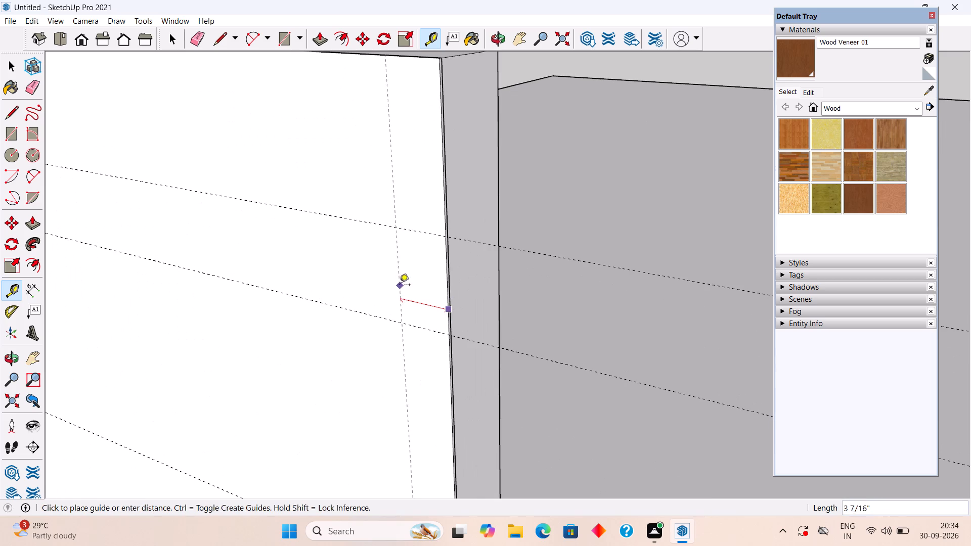
pyautogui.scroll(-9, 365, 259)
pyautogui.moveTo(365, 259); pyautogui.dragTo(367, 257, button='middle')
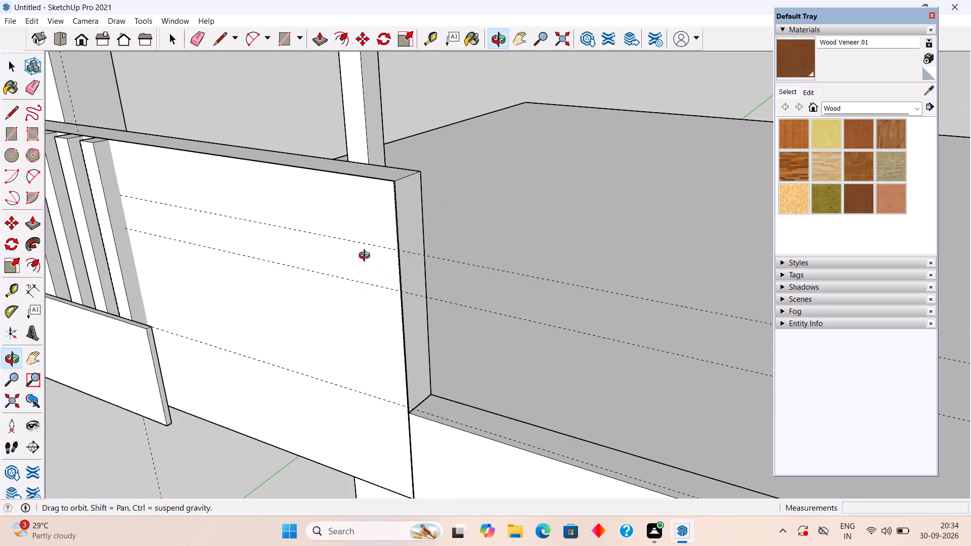
pyautogui.moveTo(367, 257); pyautogui.dragTo(500, 244, button='middle')
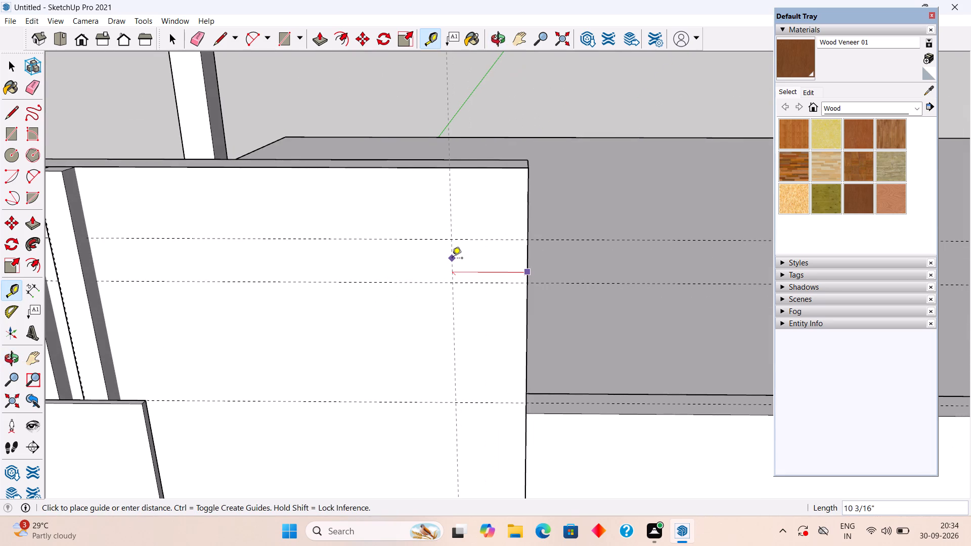
pyautogui.write('8"')
pyautogui.press('Return')
# Place a vertical guide on the parapet face 8" out from the edge of the vertical strip farthest from the frame.
pyautogui.scroll(4, 111, 275)
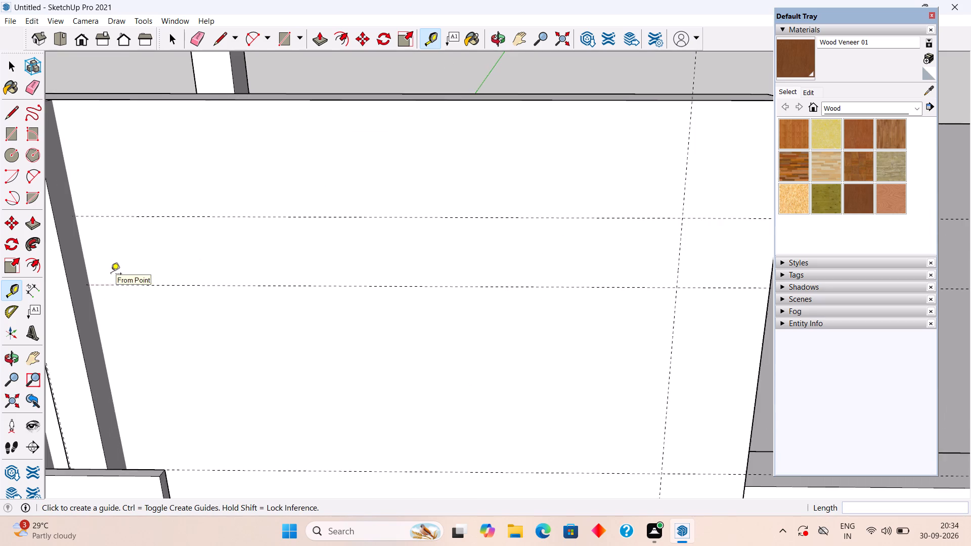
pyautogui.scroll(2, 111, 275)
pyautogui.click(87, 275)
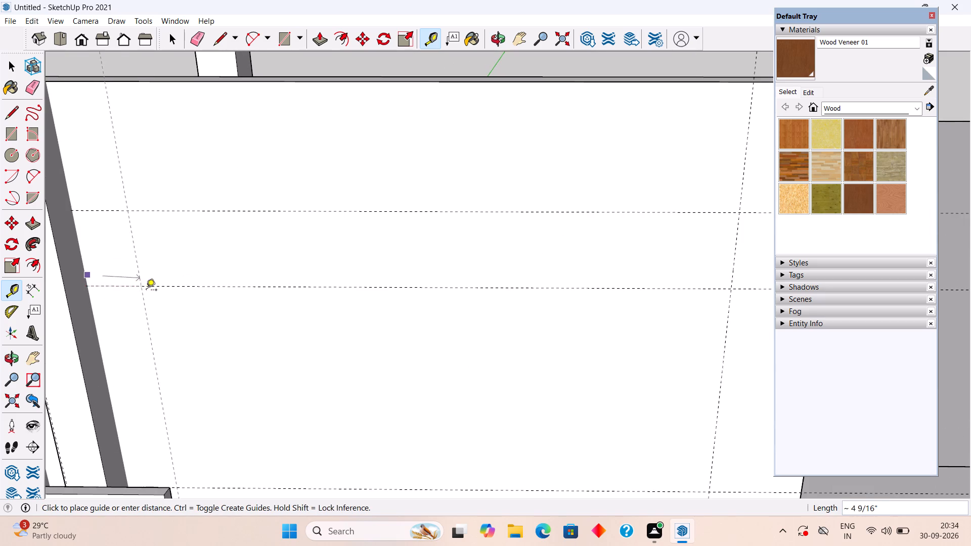
pyautogui.press('space')
pyautogui.press('t')
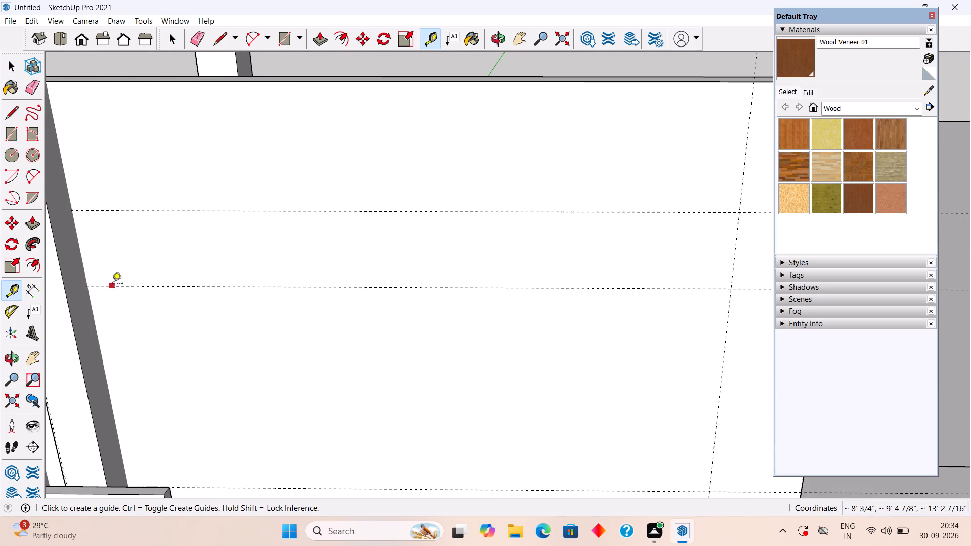
pyautogui.click(82, 264)
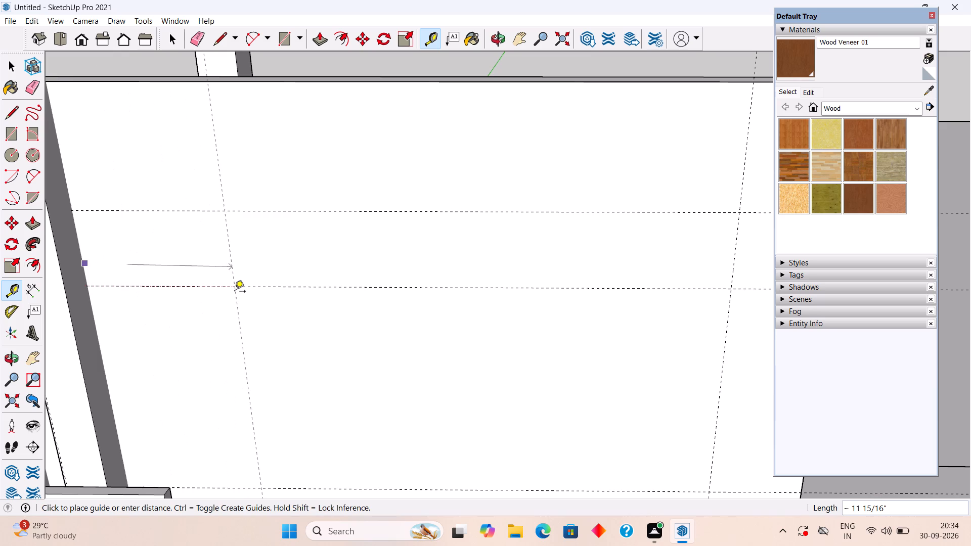
pyautogui.write('8"')
pyautogui.press('Return')
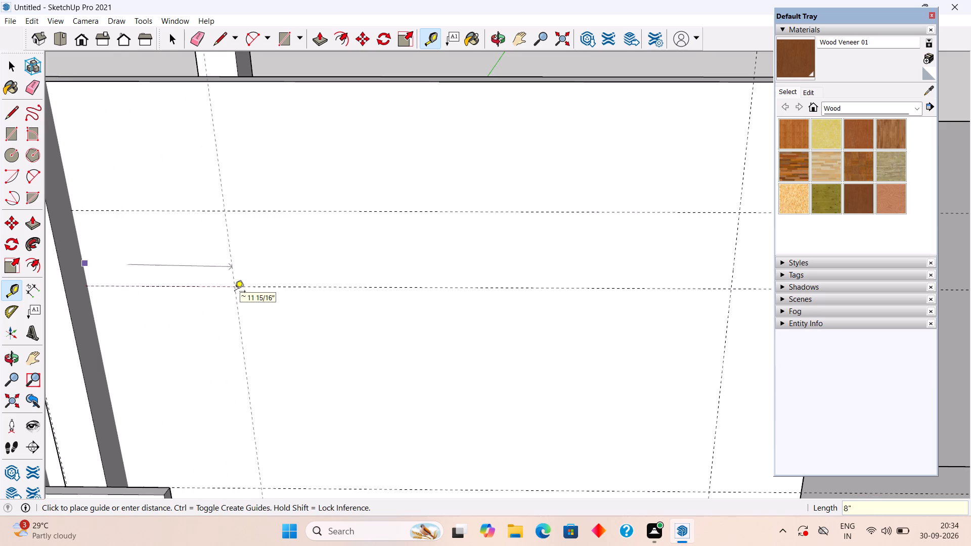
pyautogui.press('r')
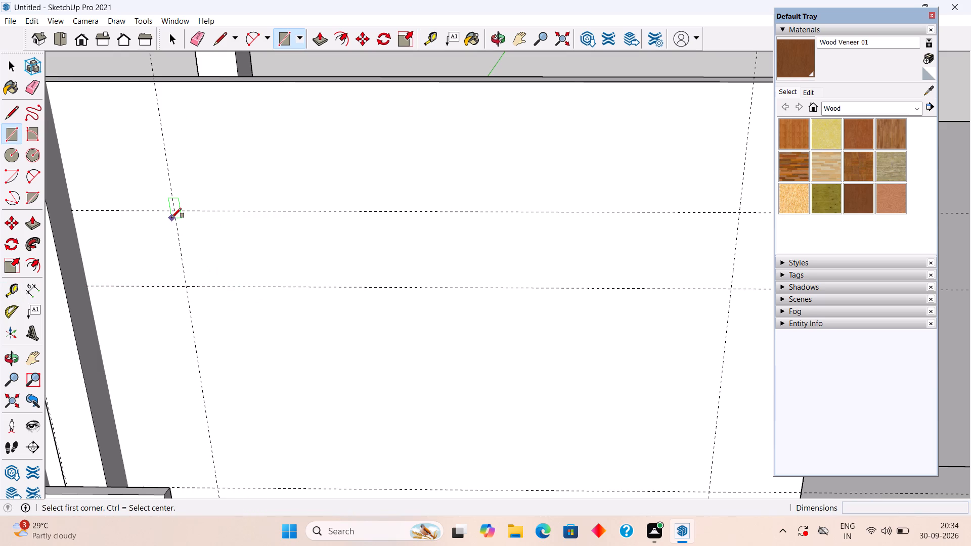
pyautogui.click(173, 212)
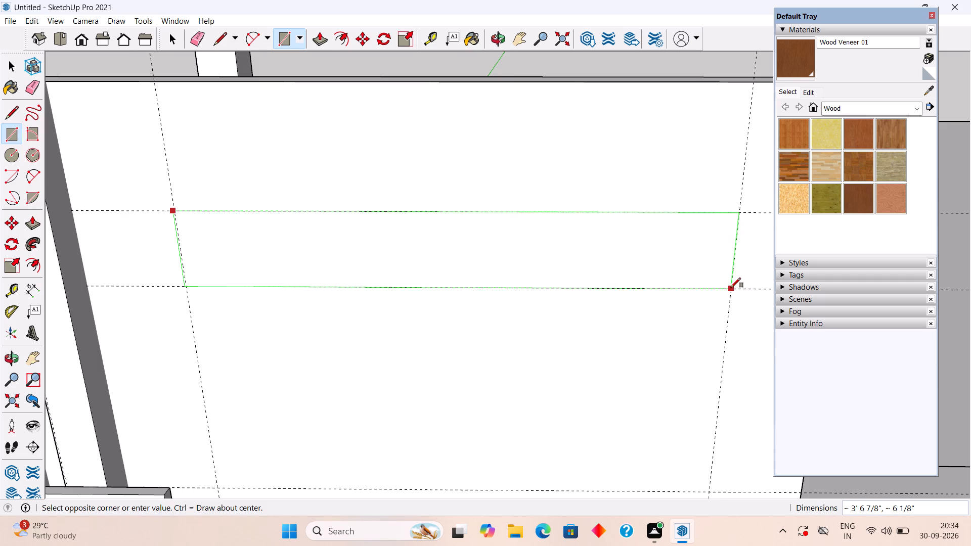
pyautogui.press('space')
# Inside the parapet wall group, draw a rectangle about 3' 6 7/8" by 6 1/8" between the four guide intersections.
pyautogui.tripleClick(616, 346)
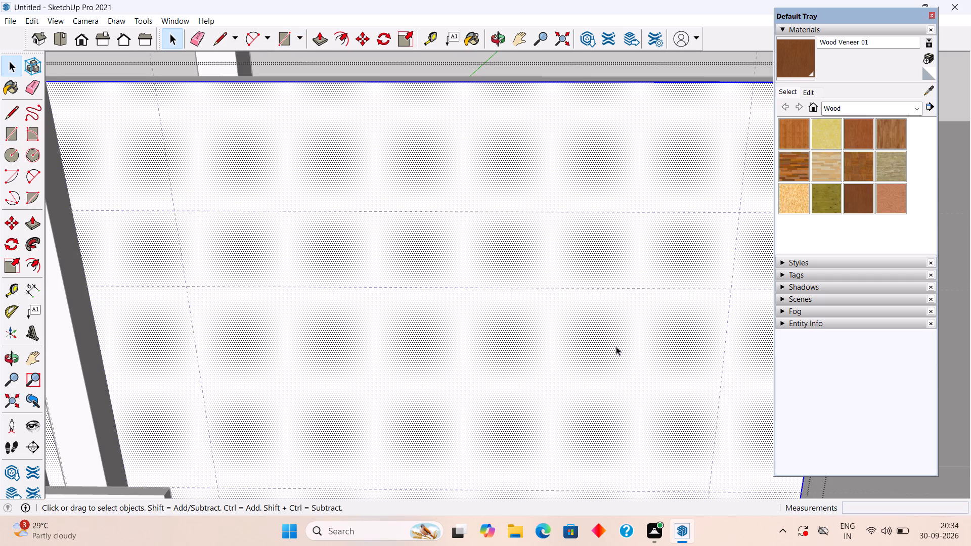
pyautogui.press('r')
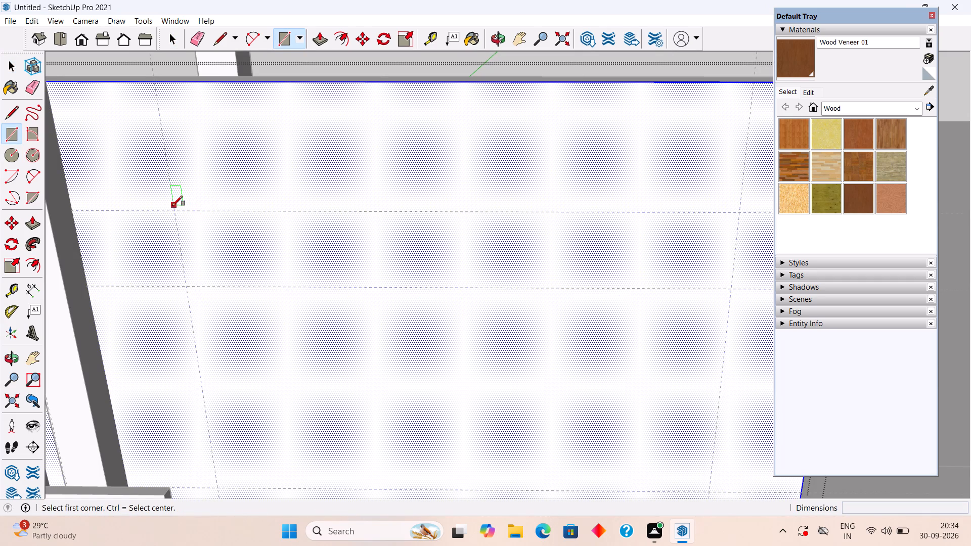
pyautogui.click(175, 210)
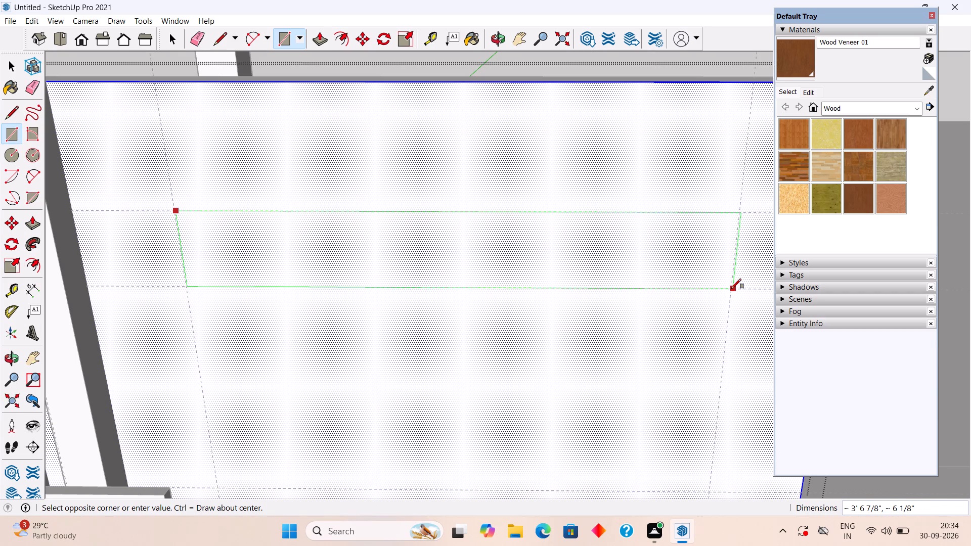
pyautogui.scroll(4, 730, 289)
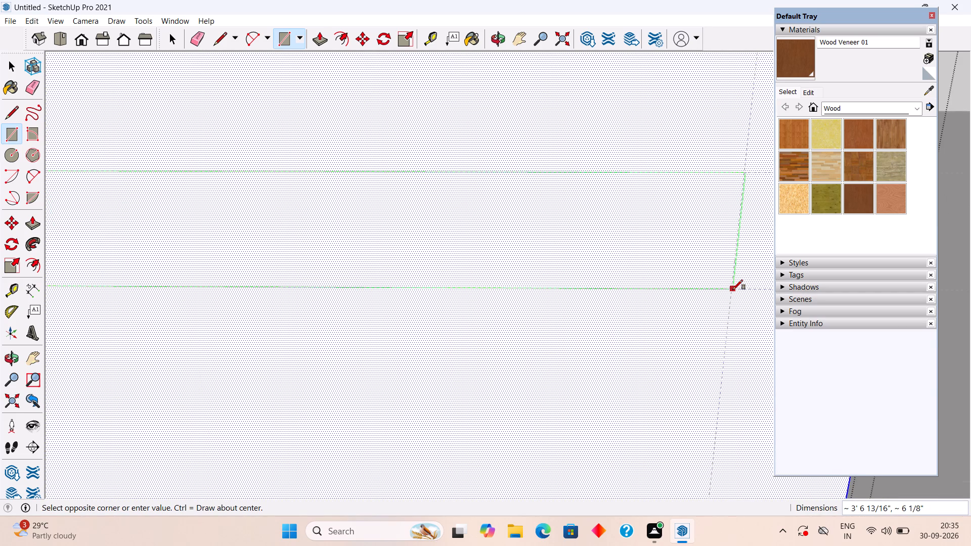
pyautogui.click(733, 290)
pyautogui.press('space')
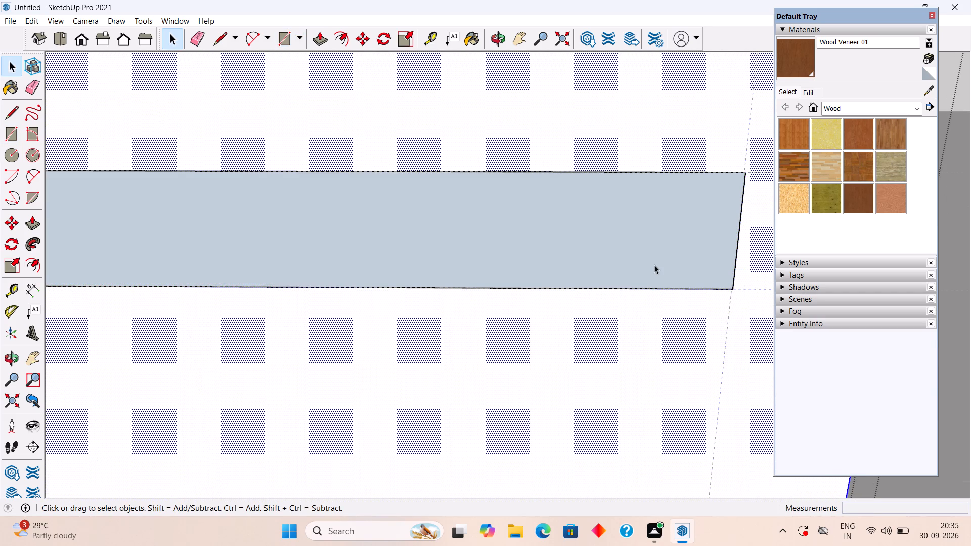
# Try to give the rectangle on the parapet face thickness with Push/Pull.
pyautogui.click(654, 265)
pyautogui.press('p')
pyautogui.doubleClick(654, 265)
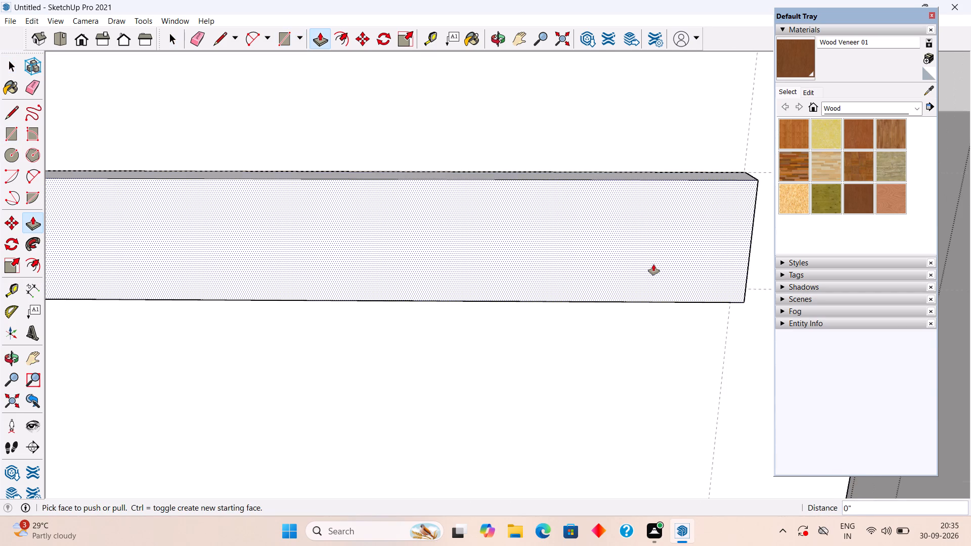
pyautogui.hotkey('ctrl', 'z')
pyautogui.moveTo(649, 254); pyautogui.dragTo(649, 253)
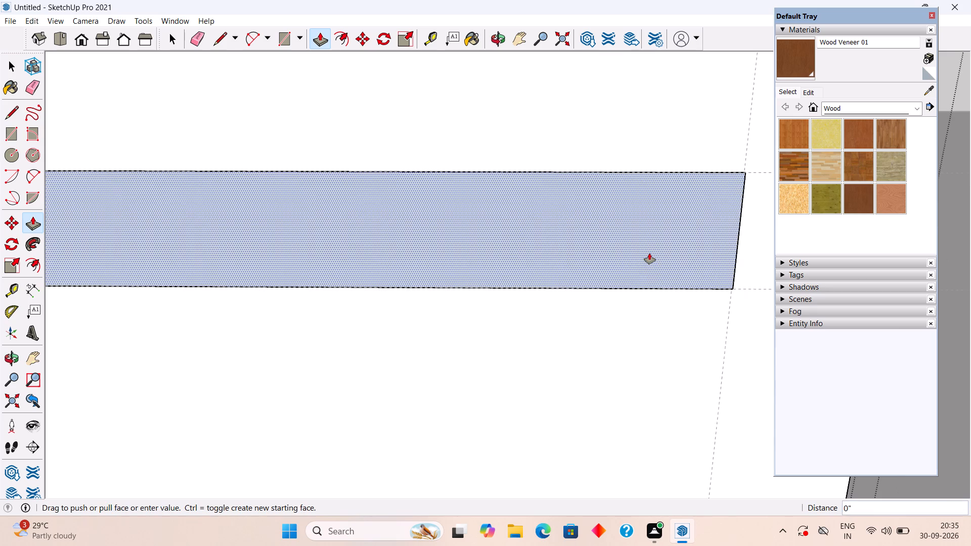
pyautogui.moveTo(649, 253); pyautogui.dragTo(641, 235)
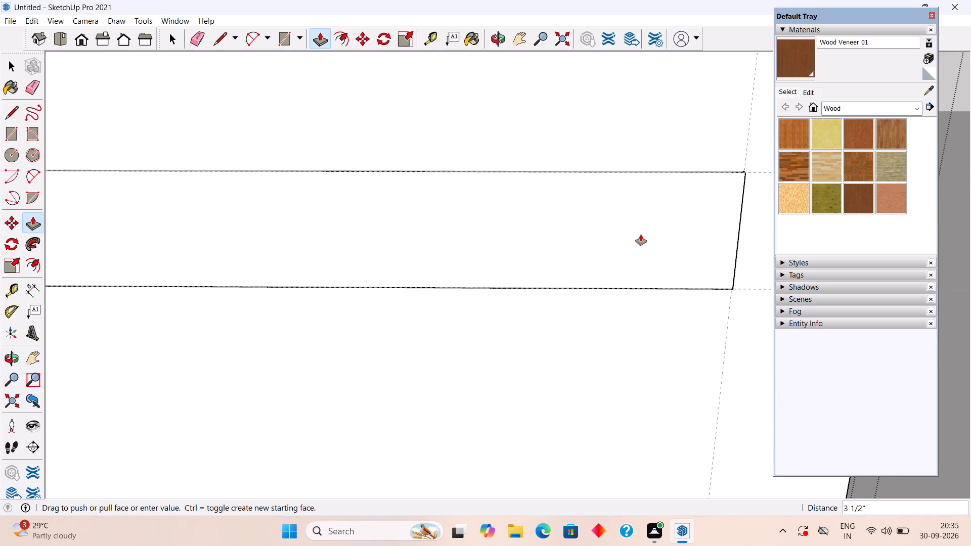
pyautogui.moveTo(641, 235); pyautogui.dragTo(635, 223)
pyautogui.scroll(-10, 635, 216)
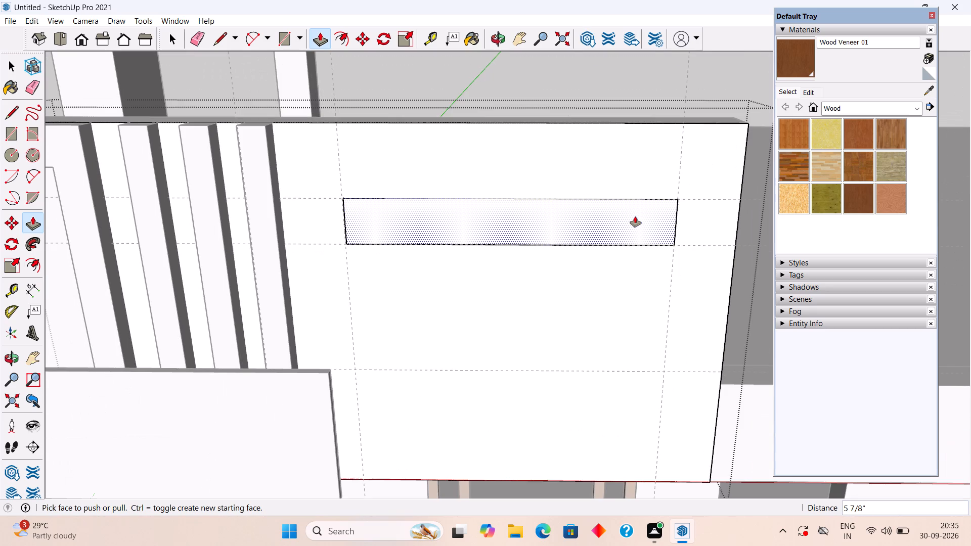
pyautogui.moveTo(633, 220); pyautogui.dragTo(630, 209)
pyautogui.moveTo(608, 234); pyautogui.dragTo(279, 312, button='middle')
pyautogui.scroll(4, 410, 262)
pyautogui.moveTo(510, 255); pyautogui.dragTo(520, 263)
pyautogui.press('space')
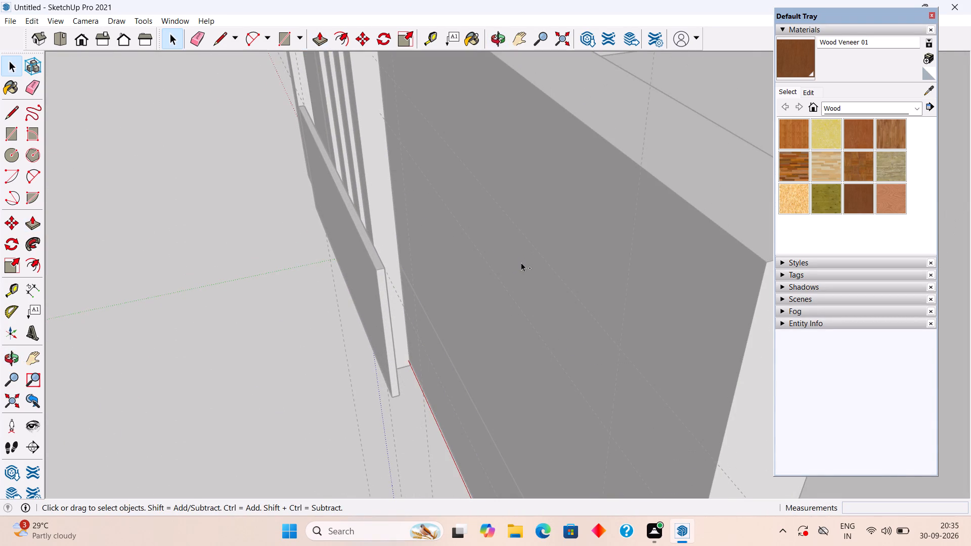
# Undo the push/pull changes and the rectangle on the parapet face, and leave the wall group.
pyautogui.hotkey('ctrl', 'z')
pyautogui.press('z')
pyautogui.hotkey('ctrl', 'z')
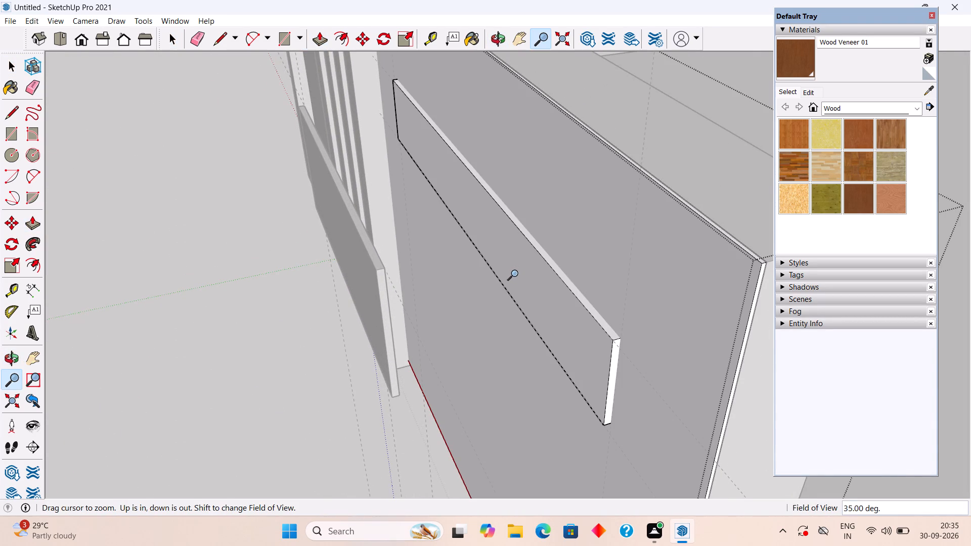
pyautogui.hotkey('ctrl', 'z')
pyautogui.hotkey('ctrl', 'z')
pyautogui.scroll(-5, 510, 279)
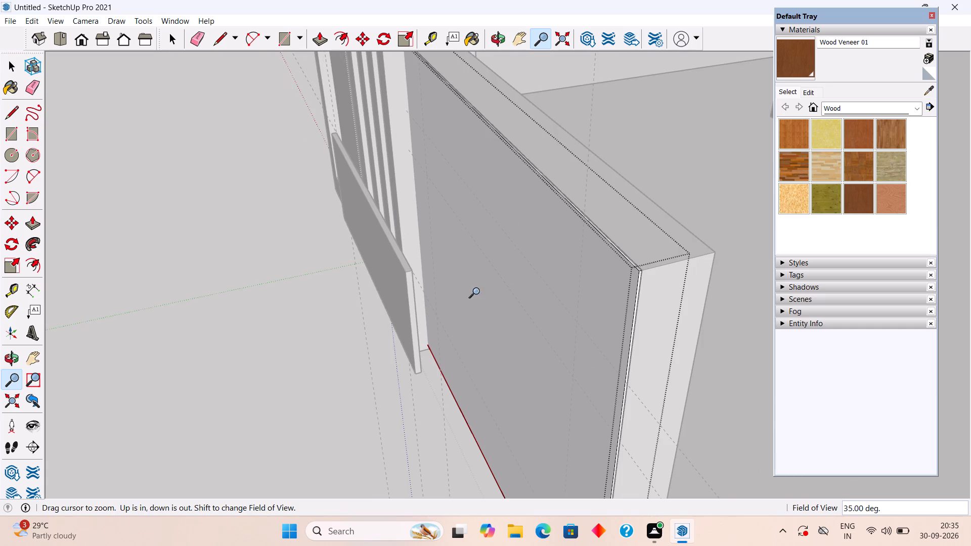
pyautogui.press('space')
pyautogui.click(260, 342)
# Examine the parapet's plain face, vertical strips and end edge from several angles.
pyautogui.moveTo(465, 344); pyautogui.dragTo(542, 349, button='middle')
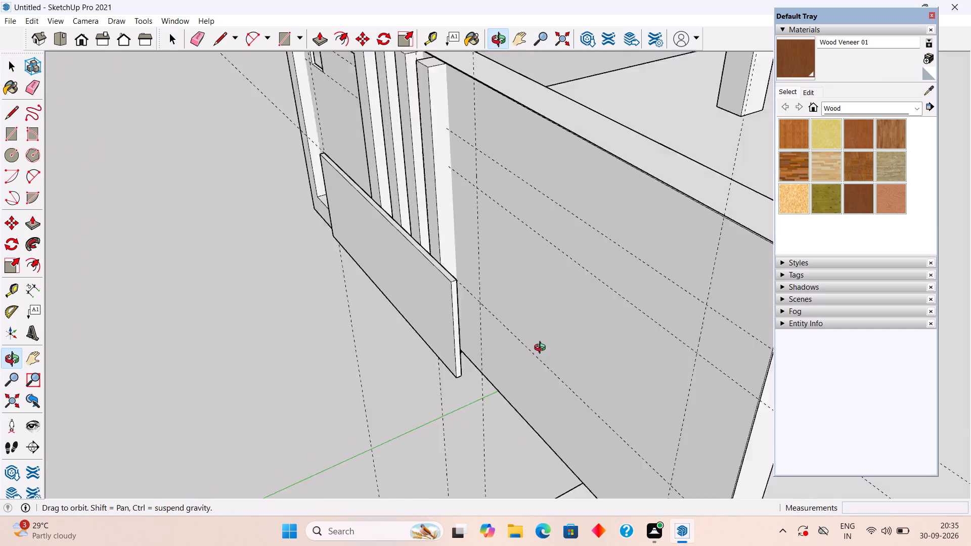
pyautogui.moveTo(542, 349); pyautogui.dragTo(714, 419, button='middle')
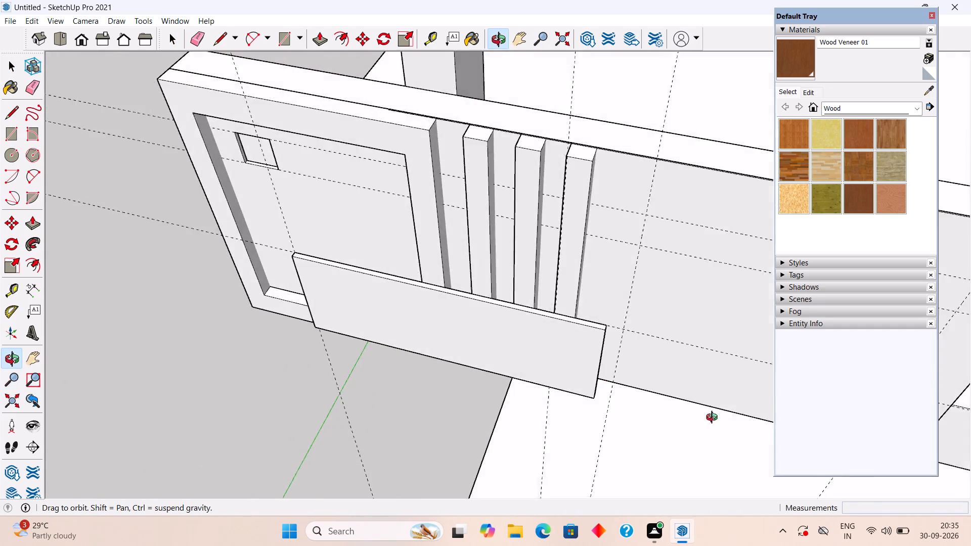
pyautogui.moveTo(714, 419); pyautogui.dragTo(639, 444, button='middle')
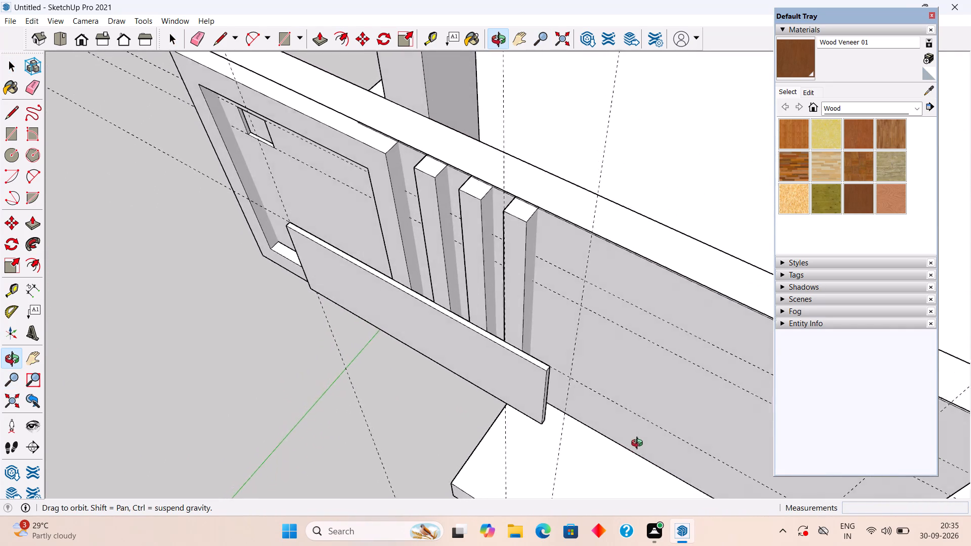
pyautogui.moveTo(639, 444); pyautogui.dragTo(553, 388, button='middle')
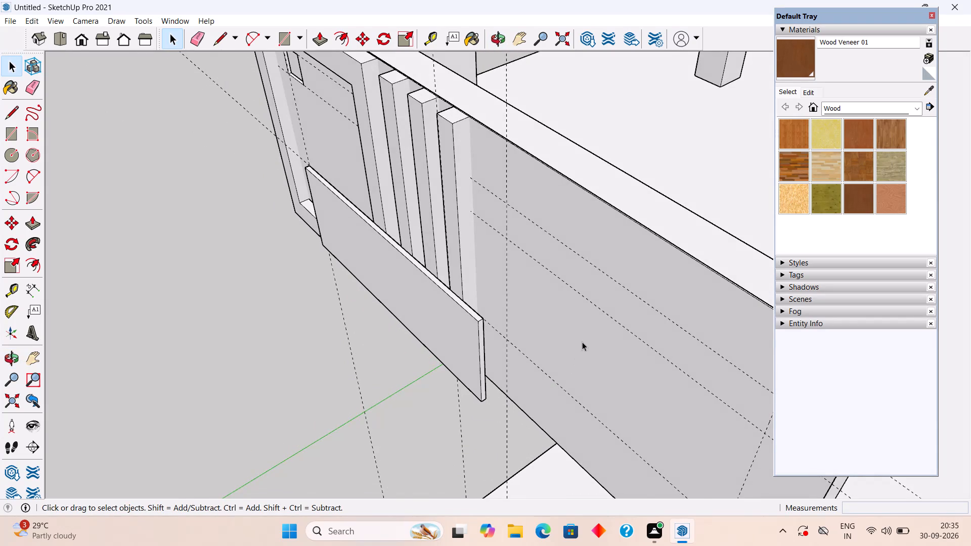
pyautogui.scroll(-4, 582, 342)
pyautogui.moveTo(641, 382); pyautogui.dragTo(473, 303, button='middle')
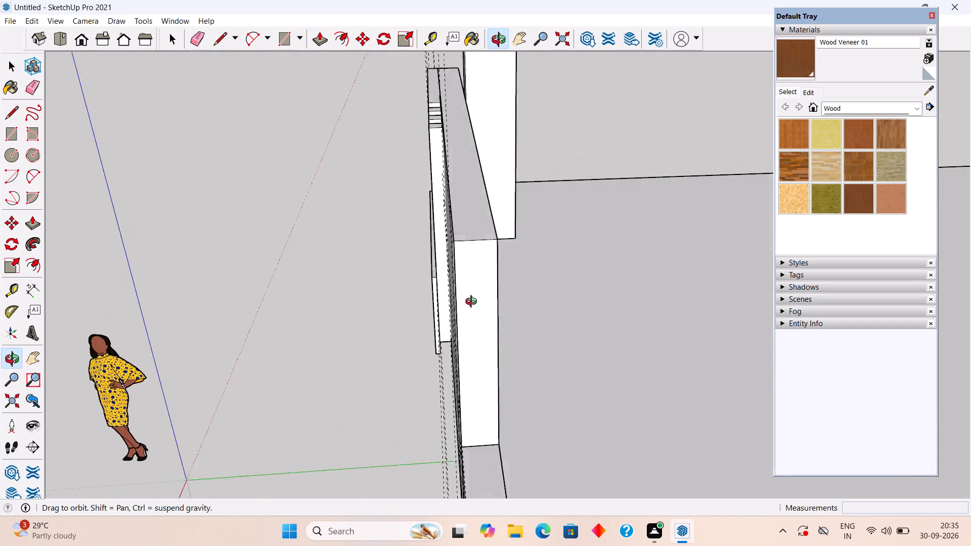
pyautogui.moveTo(473, 303); pyautogui.dragTo(559, 303, button='middle')
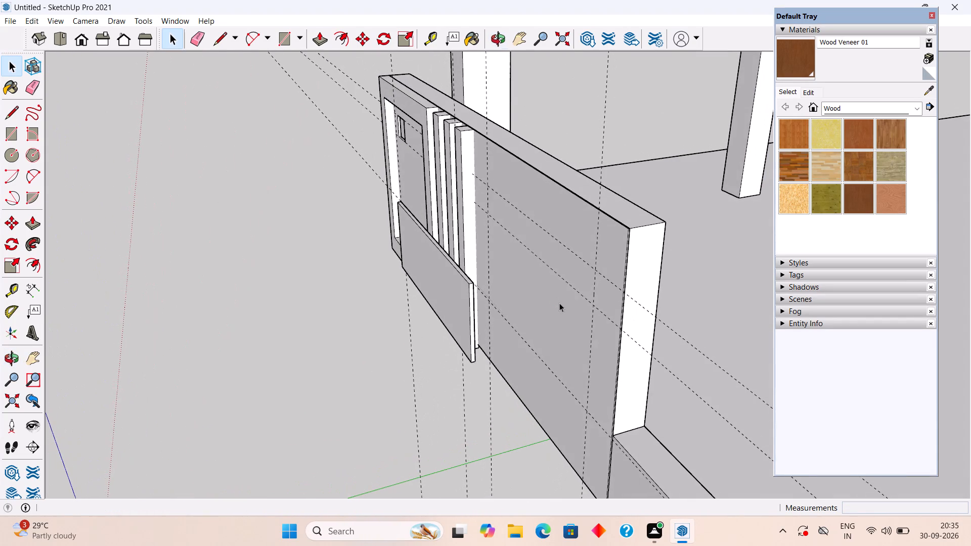
pyautogui.scroll(3, 557, 303)
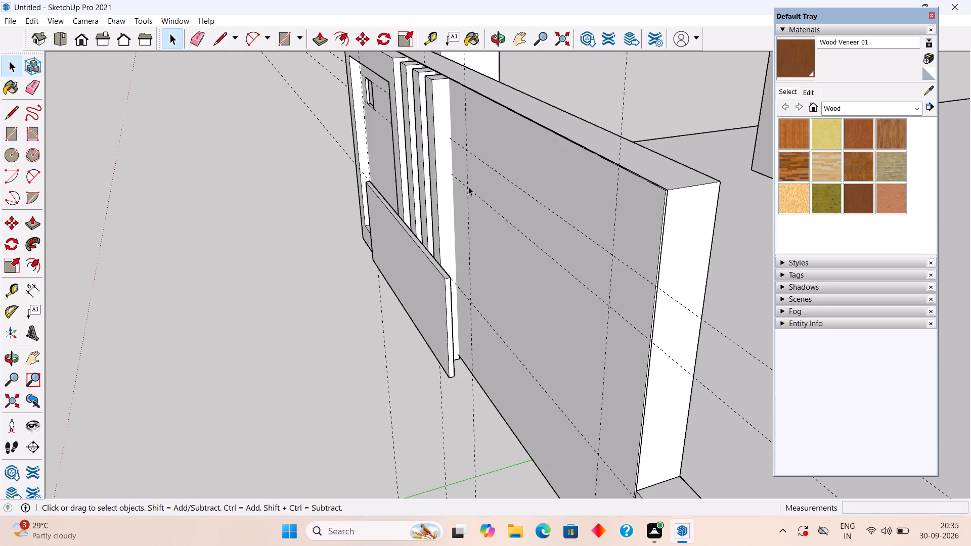
# Open the parapet wall group for editing and select its plain front face.
pyautogui.doubleClick(533, 221)
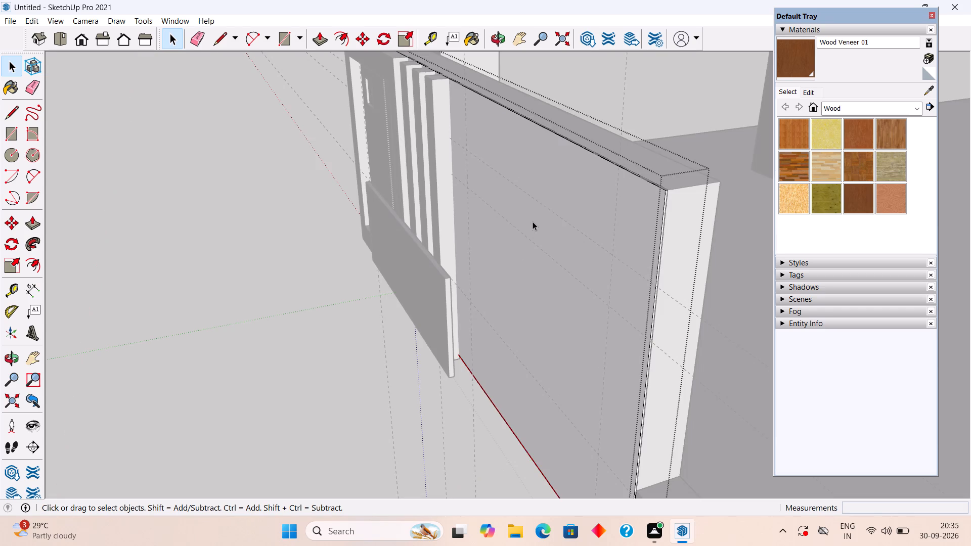
pyautogui.click(533, 221)
pyautogui.click(533, 221)
# Inspect the selected parapet face and its guides from the front and from the wall's free end.
pyautogui.moveTo(533, 221); pyautogui.dragTo(755, 426, button='middle')
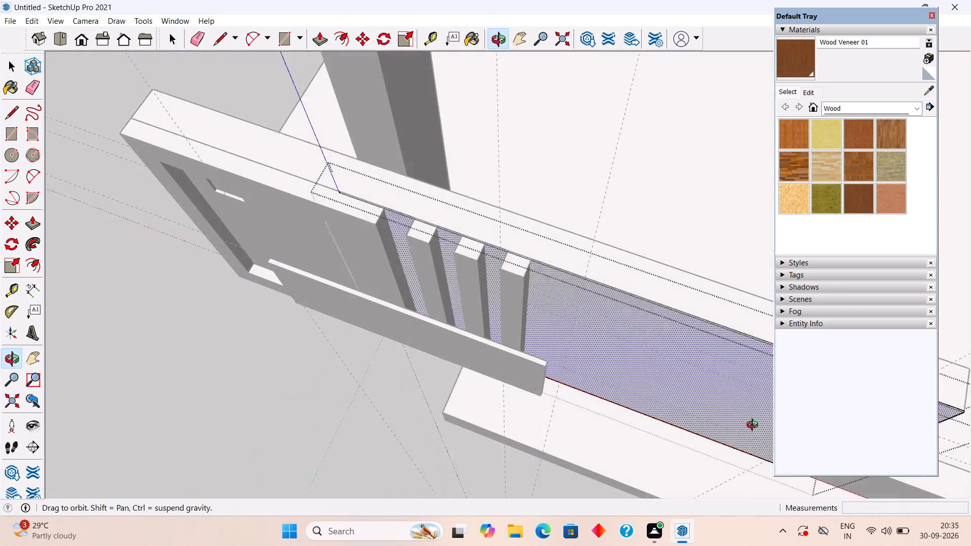
pyautogui.moveTo(755, 426); pyautogui.dragTo(744, 266, button='middle')
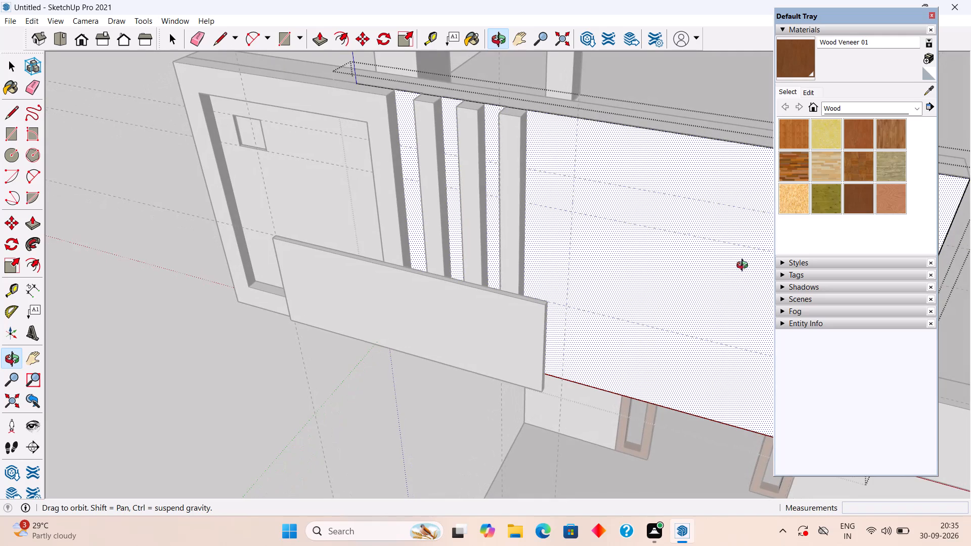
pyautogui.moveTo(744, 266); pyautogui.dragTo(744, 266, button='middle')
pyautogui.scroll(-4, 744, 266)
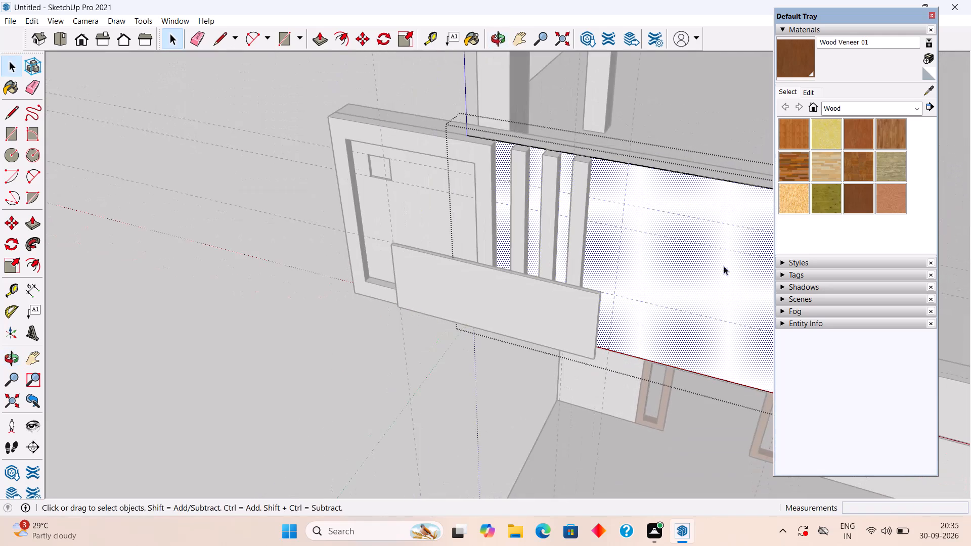
pyautogui.scroll(-5, 683, 269)
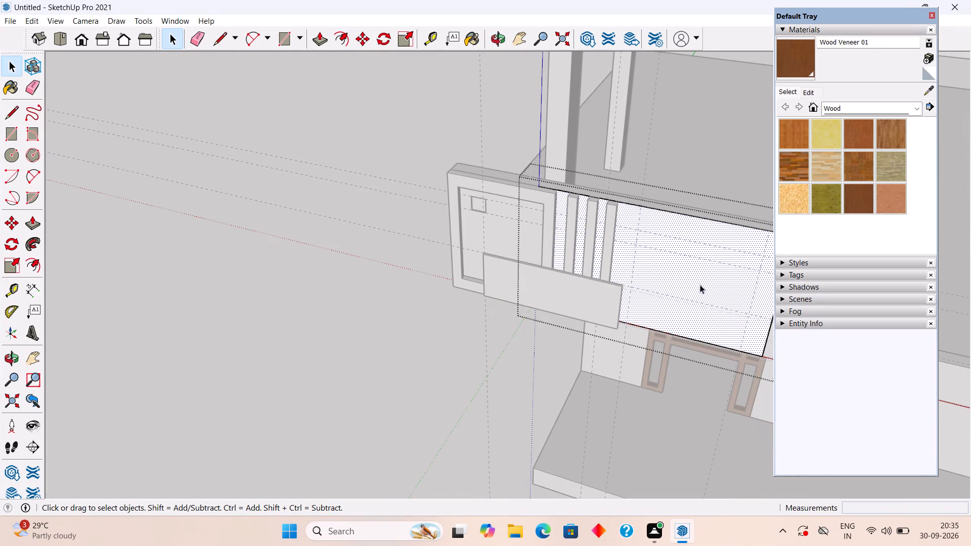
pyautogui.scroll(-3, 688, 280)
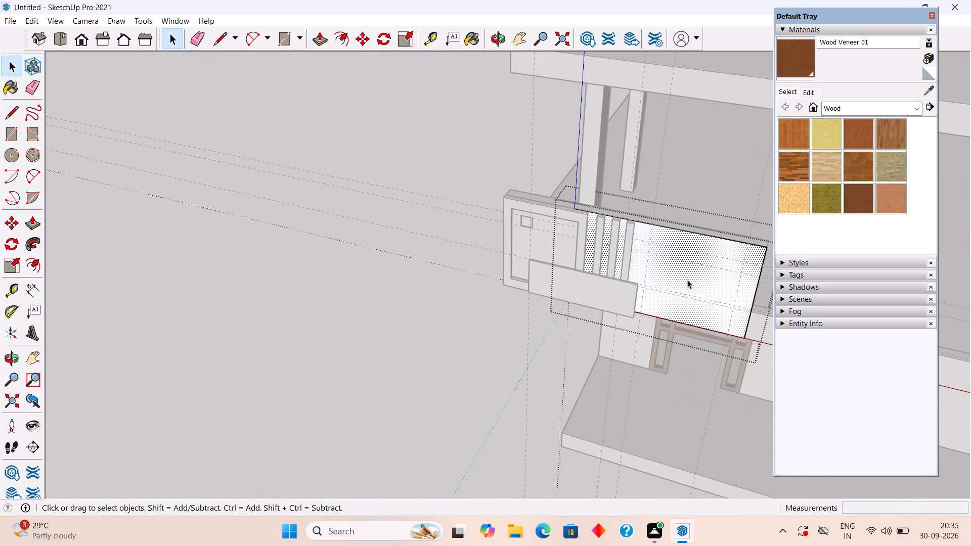
pyautogui.scroll(-1, 763, 295)
pyautogui.scroll(9, 762, 295)
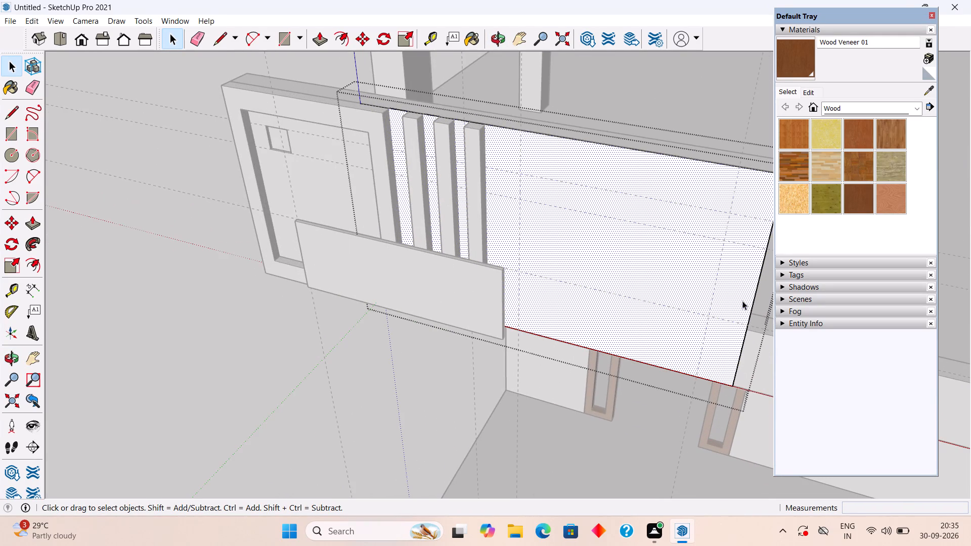
pyautogui.moveTo(742, 301); pyautogui.dragTo(543, 286, button='middle')
pyautogui.scroll(3, 541, 252)
pyautogui.moveTo(541, 253); pyautogui.dragTo(617, 265, button='middle')
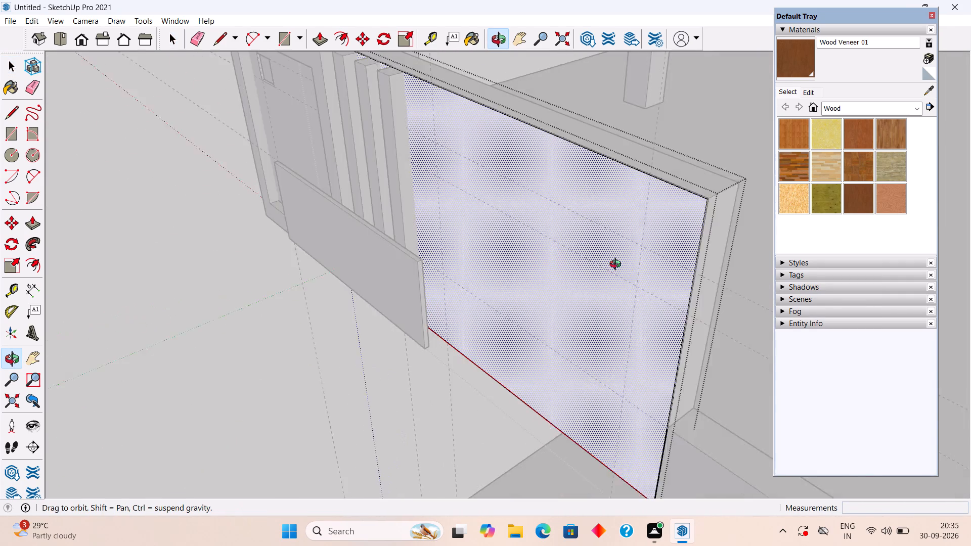
pyautogui.moveTo(617, 265); pyautogui.dragTo(648, 270, button='middle')
pyautogui.scroll(3, 653, 255)
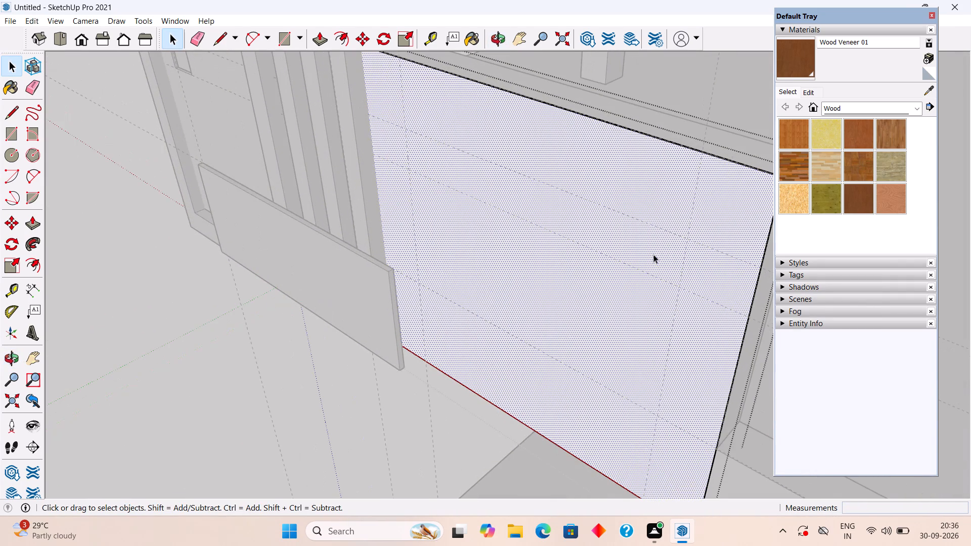
# Draw a rectangle of about 3' 6 11/16" by 6 7/16" between the guide intersections on the parapet's plain front face.
pyautogui.press('r')
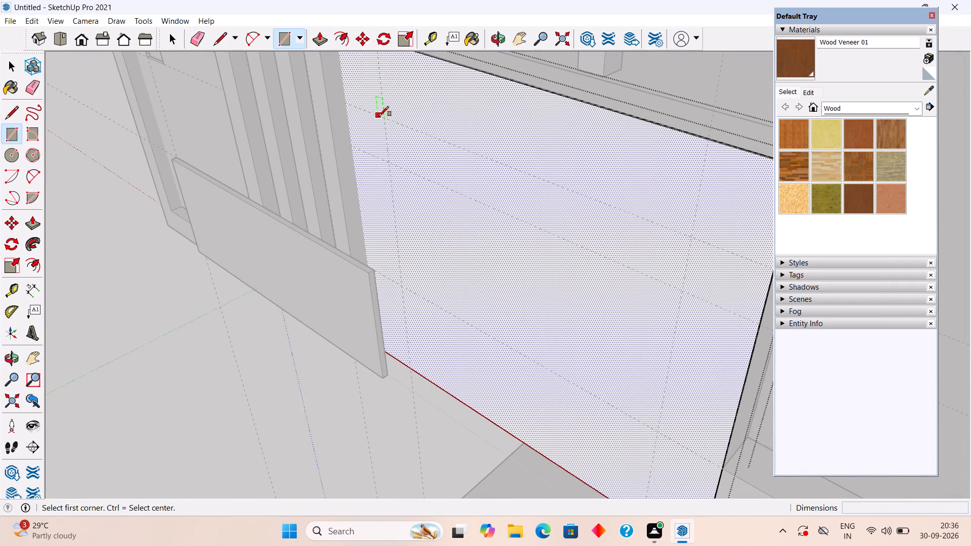
pyautogui.scroll(6, 384, 117)
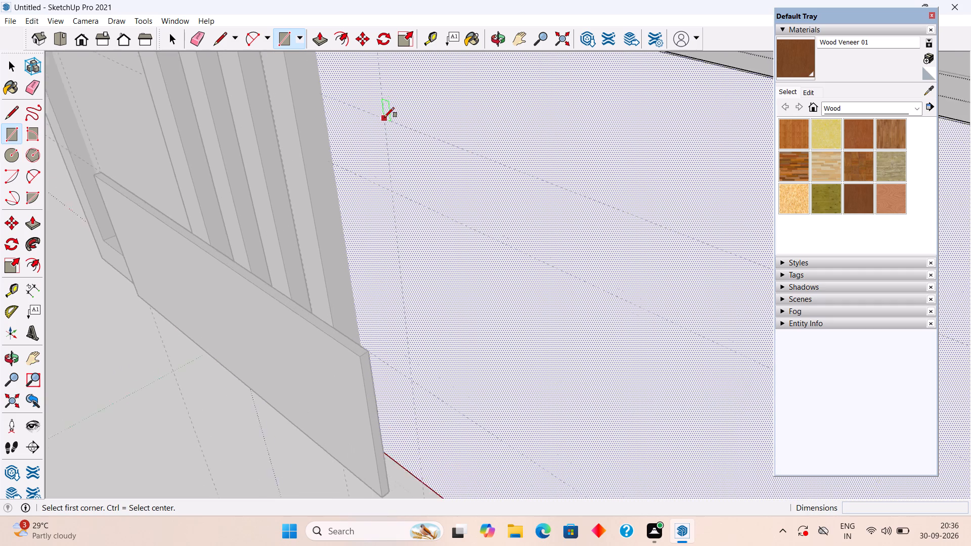
pyautogui.scroll(1, 384, 117)
pyautogui.click(385, 119)
pyautogui.scroll(-9, 451, 216)
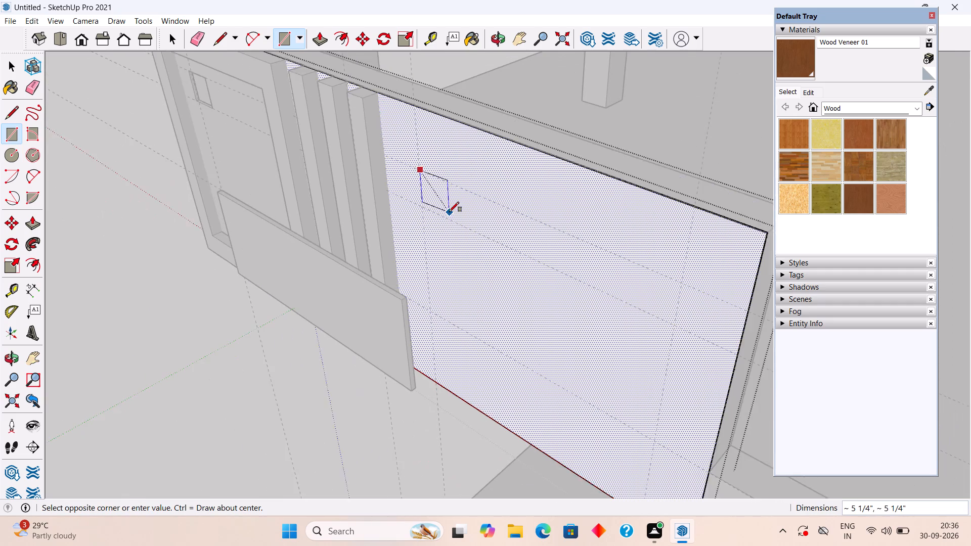
pyautogui.click(651, 313)
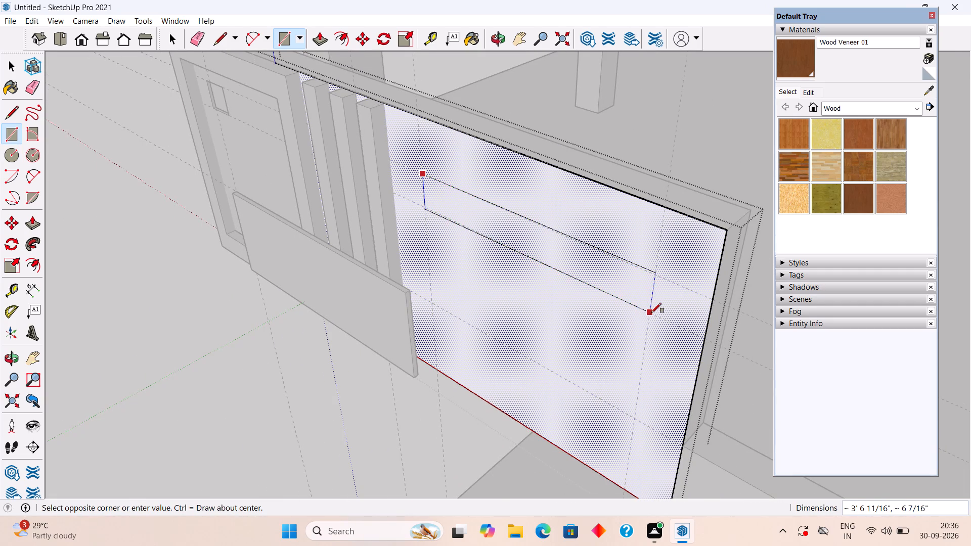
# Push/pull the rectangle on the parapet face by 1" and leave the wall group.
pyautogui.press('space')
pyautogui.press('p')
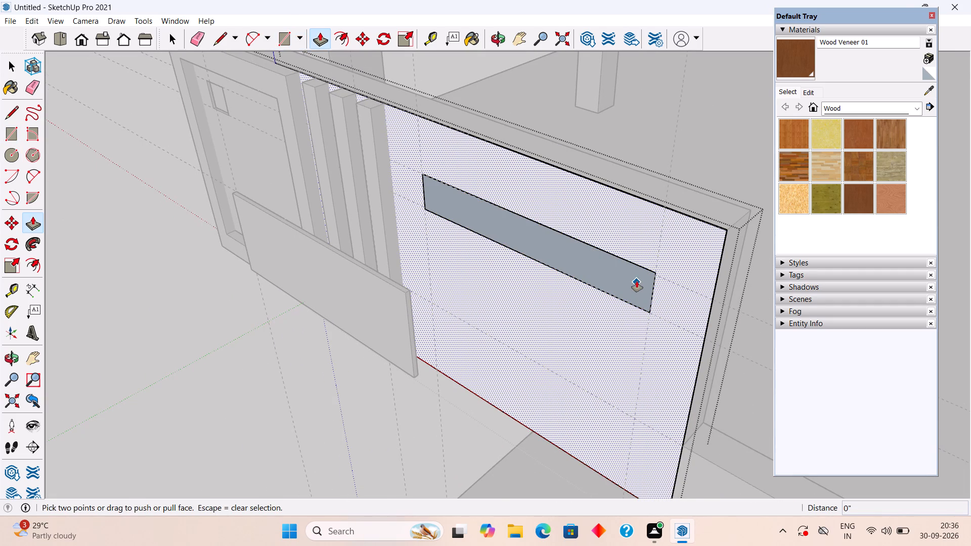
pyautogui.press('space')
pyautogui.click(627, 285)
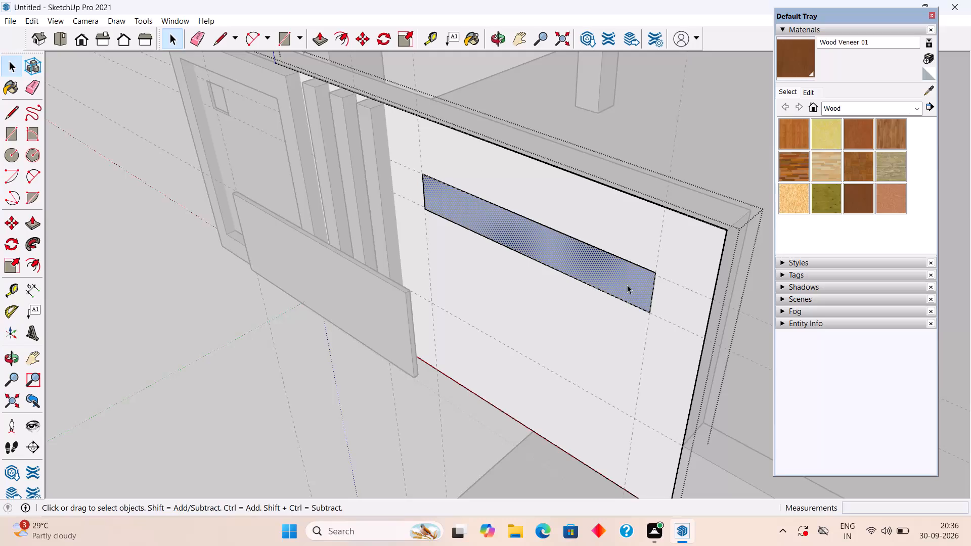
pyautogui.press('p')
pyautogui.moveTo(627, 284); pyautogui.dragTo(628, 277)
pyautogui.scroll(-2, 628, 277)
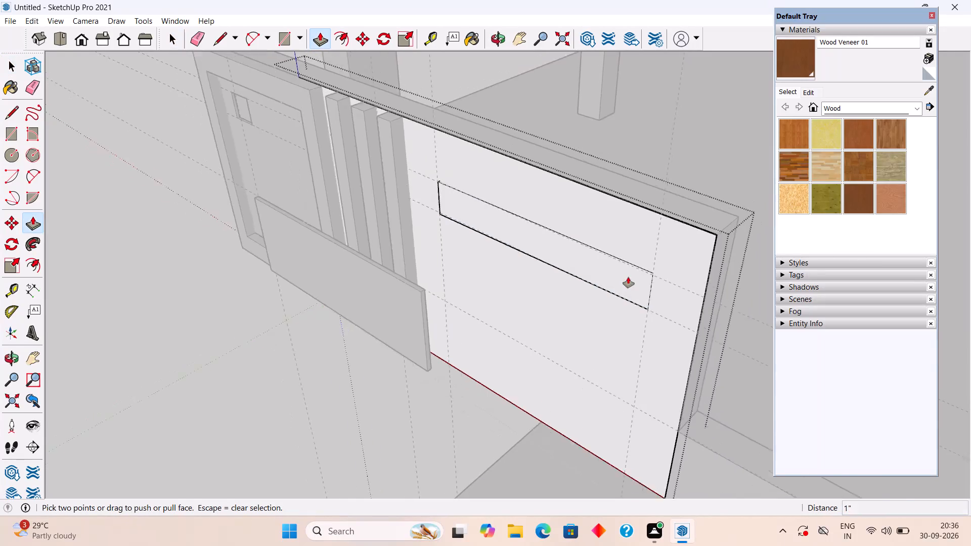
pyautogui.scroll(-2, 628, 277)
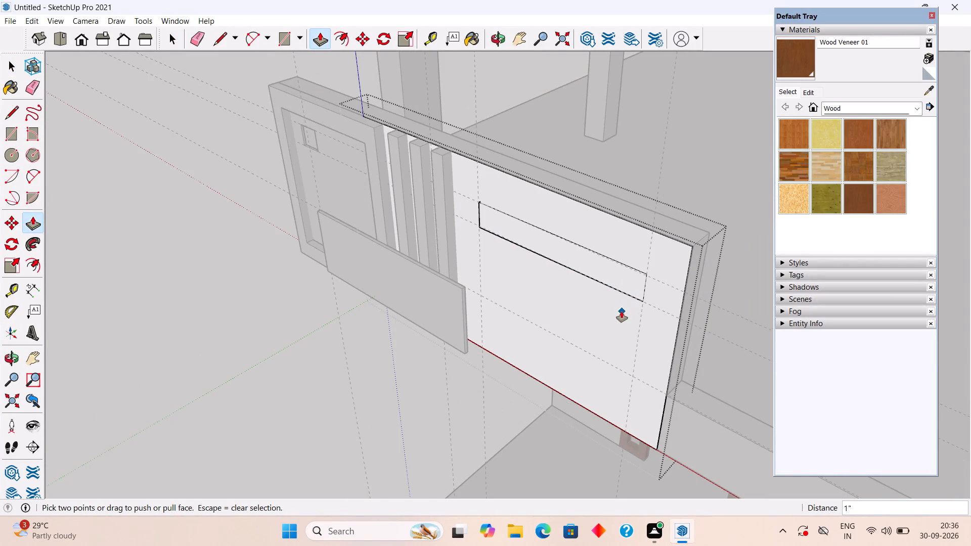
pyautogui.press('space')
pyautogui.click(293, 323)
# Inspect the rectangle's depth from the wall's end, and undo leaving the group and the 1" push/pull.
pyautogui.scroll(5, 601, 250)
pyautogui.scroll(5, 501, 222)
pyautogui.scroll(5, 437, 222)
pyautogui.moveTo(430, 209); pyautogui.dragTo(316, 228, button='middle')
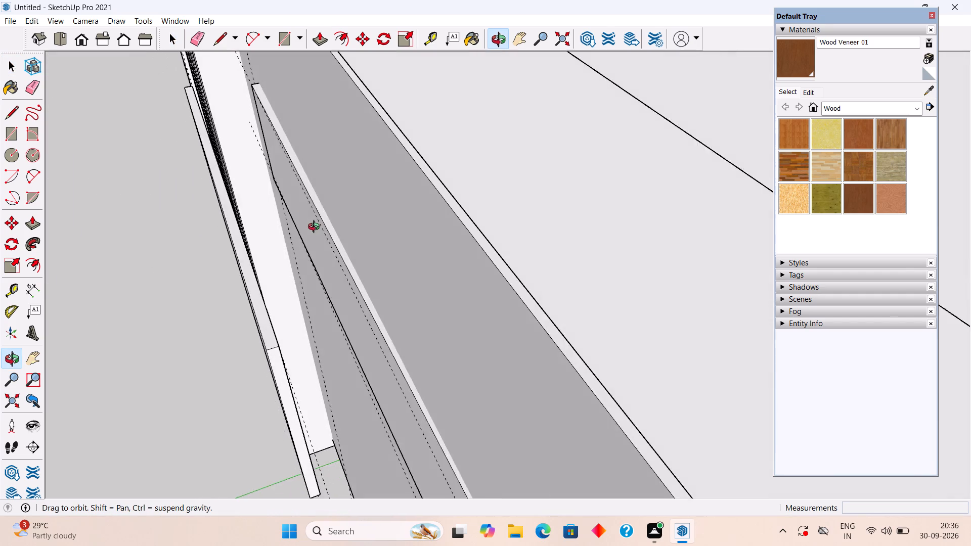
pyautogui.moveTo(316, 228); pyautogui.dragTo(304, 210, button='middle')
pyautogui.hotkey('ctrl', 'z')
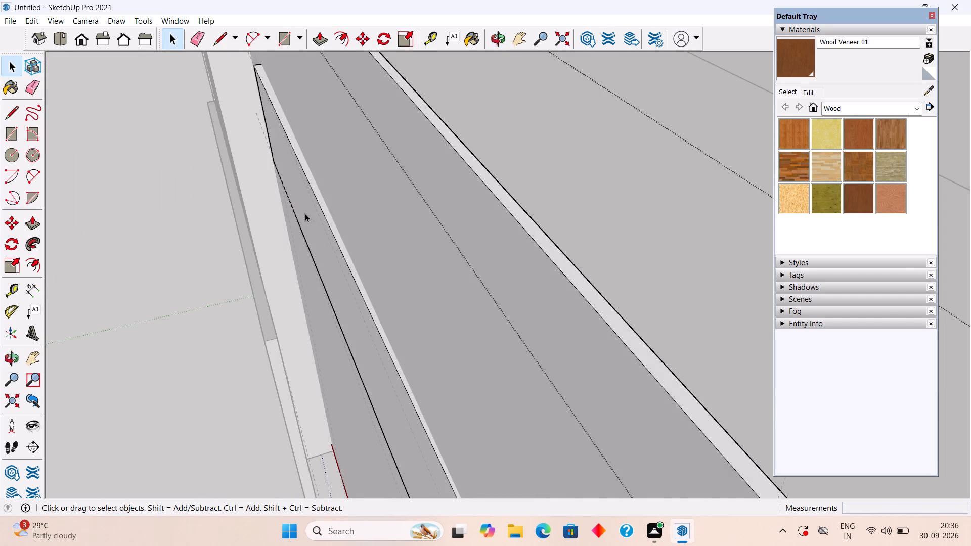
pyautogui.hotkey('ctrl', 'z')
# Push/pull the guide-aligned rectangle a short distance into the parapet face to form a shallow recess.
pyautogui.scroll(-2, 304, 226)
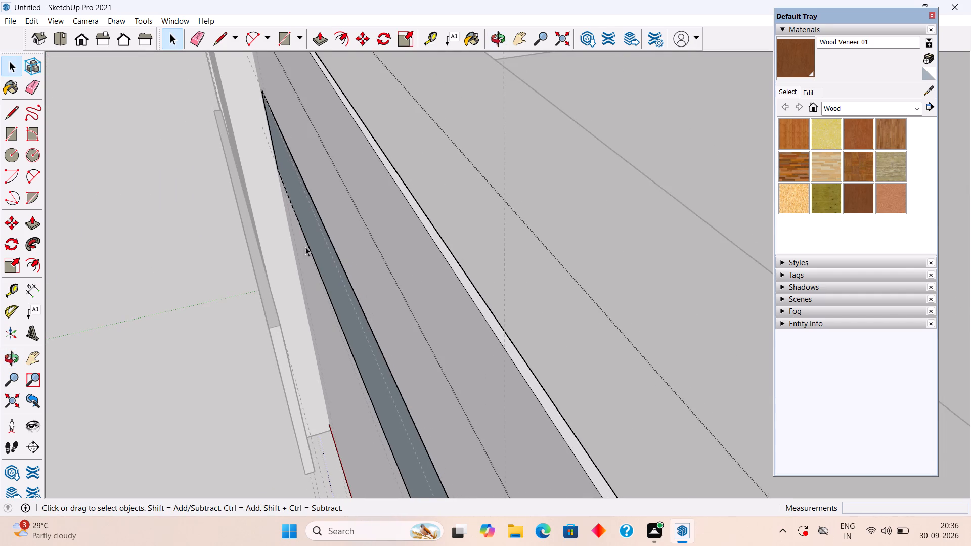
pyautogui.moveTo(307, 250); pyautogui.dragTo(289, 210, button='middle')
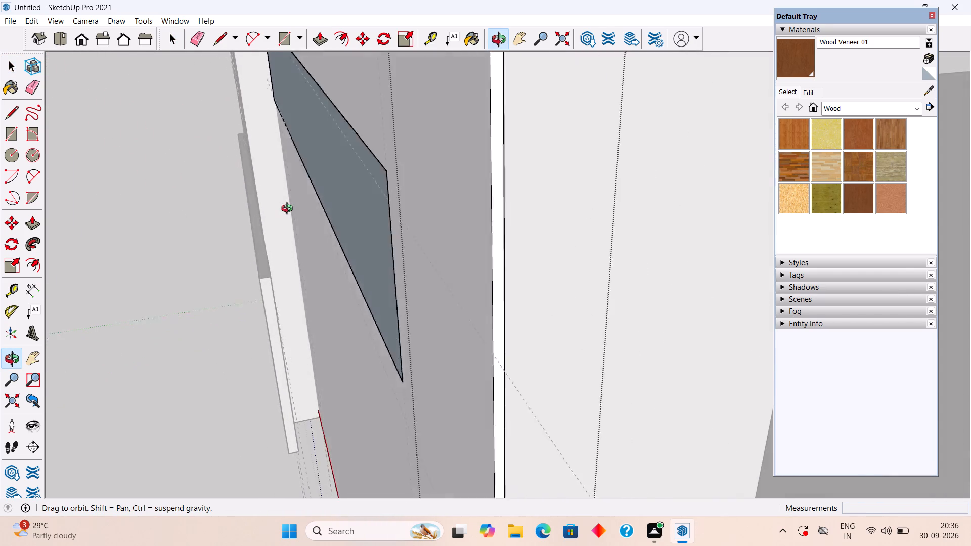
pyautogui.moveTo(289, 210); pyautogui.dragTo(306, 203, button='middle')
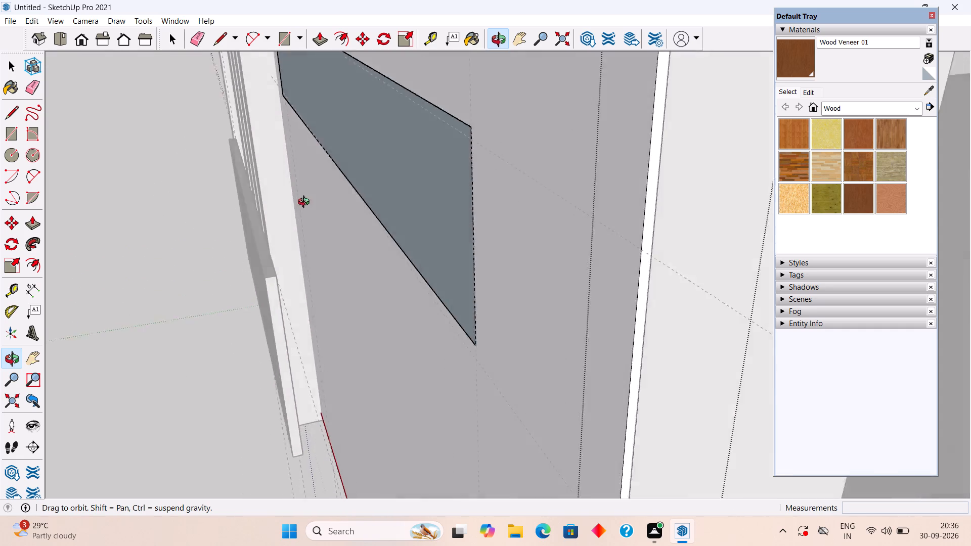
pyautogui.moveTo(306, 203); pyautogui.dragTo(317, 241, button='middle')
pyautogui.scroll(-4, 318, 241)
pyautogui.moveTo(315, 248); pyautogui.dragTo(406, 210, button='middle')
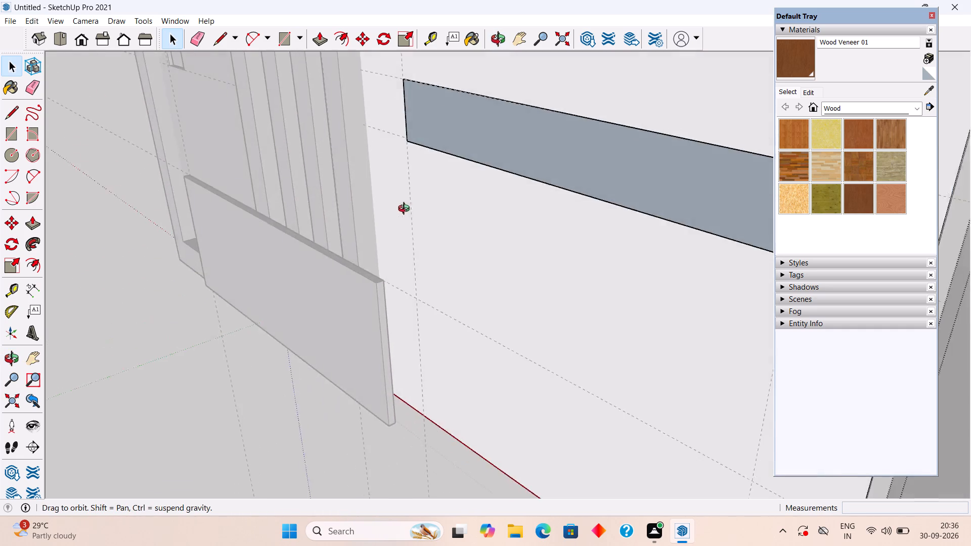
pyautogui.moveTo(406, 210); pyautogui.dragTo(411, 230, button='middle')
pyautogui.scroll(-8, 412, 229)
pyautogui.click(460, 218)
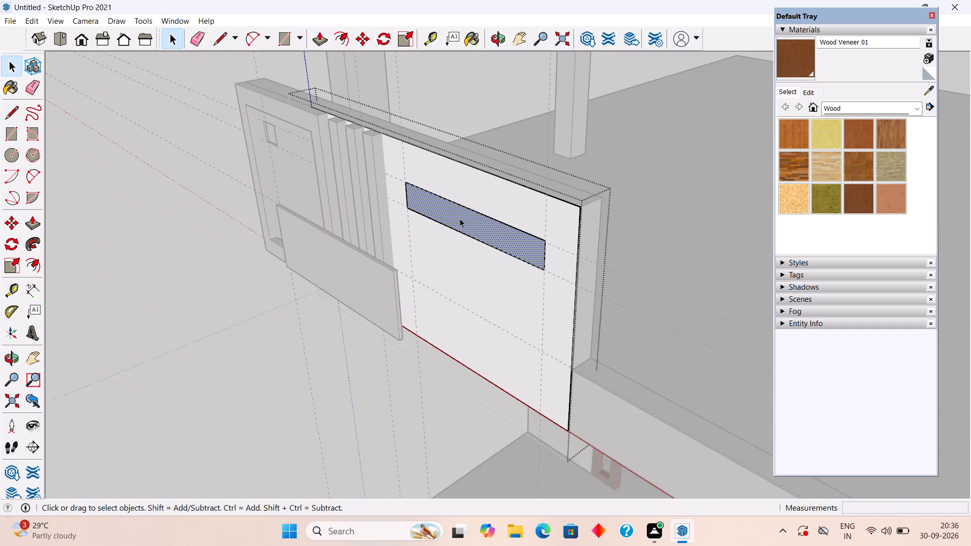
pyautogui.press('p')
pyautogui.click(461, 217)
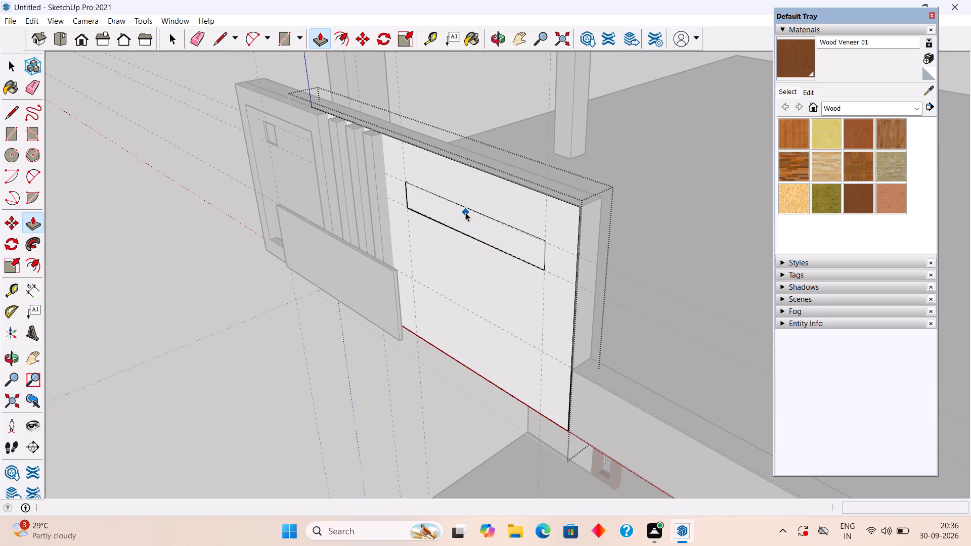
pyautogui.press('space')
# Check the rectangular detail from the wall's end and front, leaving the wall group.
pyautogui.moveTo(460, 212); pyautogui.dragTo(325, 285, button='middle')
pyautogui.scroll(-1, 426, 240)
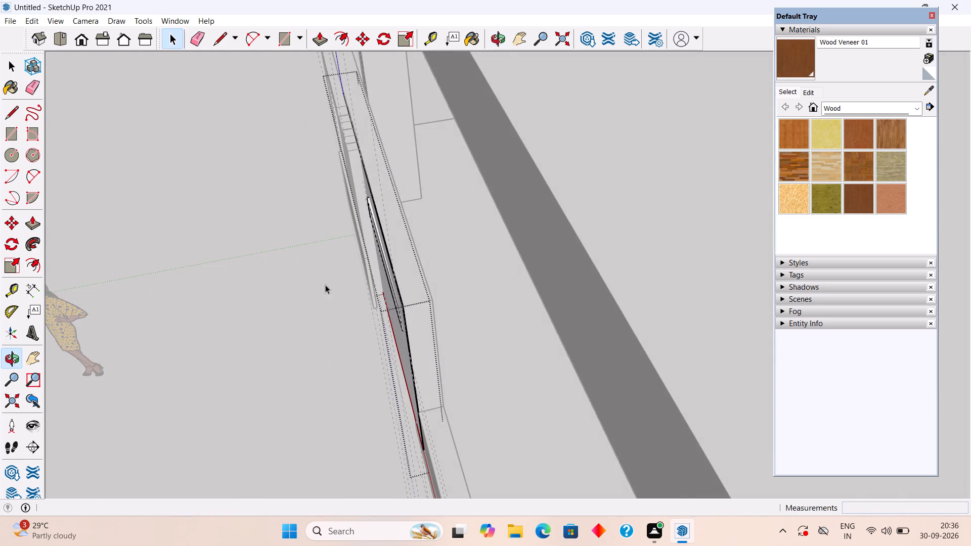
pyautogui.scroll(6, 402, 264)
pyautogui.moveTo(399, 281); pyautogui.dragTo(518, 201, button='middle')
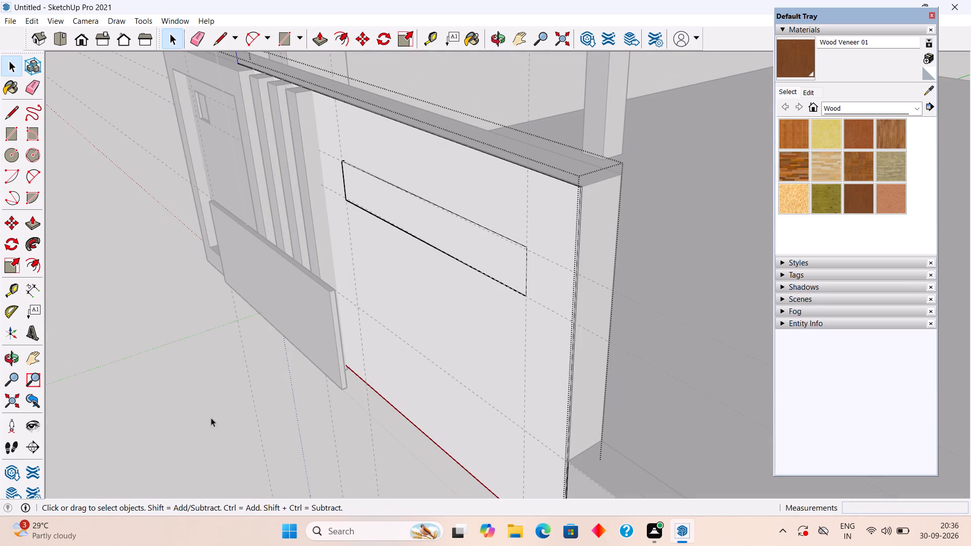
pyautogui.click(121, 430)
pyautogui.moveTo(484, 183); pyautogui.dragTo(487, 244, button='middle')
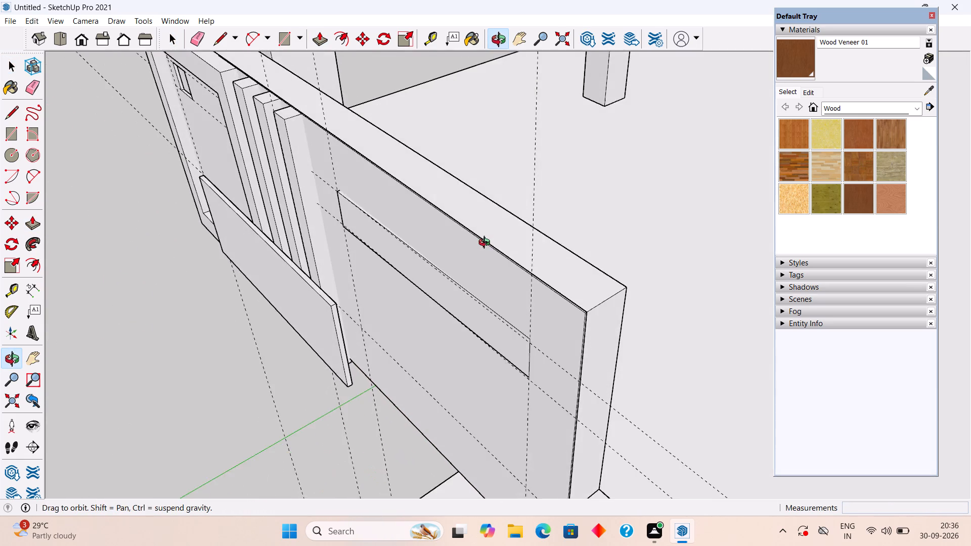
pyautogui.moveTo(487, 244); pyautogui.dragTo(628, 221, button='middle')
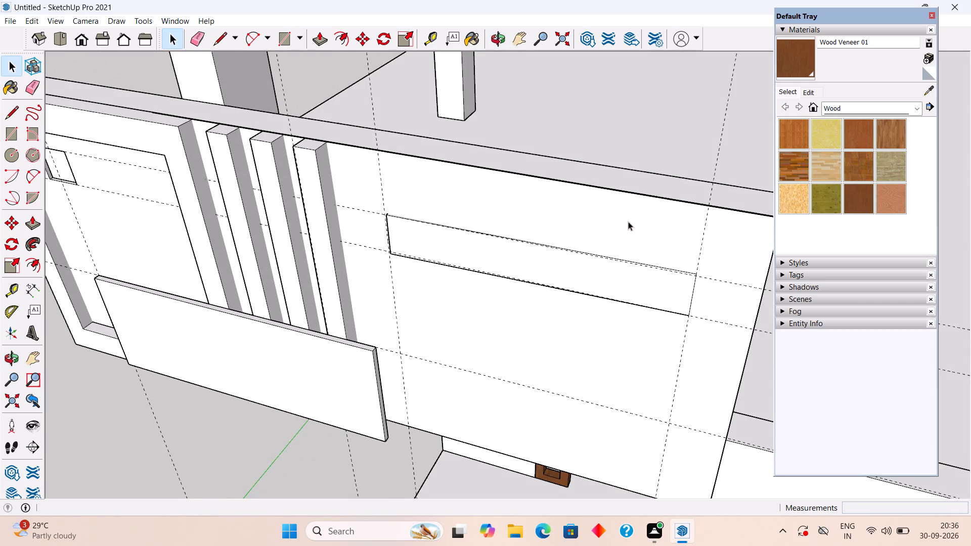
# Undo the shallow recess and its guide-aligned rectangle on the parapet's plain wall face.
pyautogui.hotkey('ctrl', 'z')
pyautogui.hotkey('ctrl', 'z')
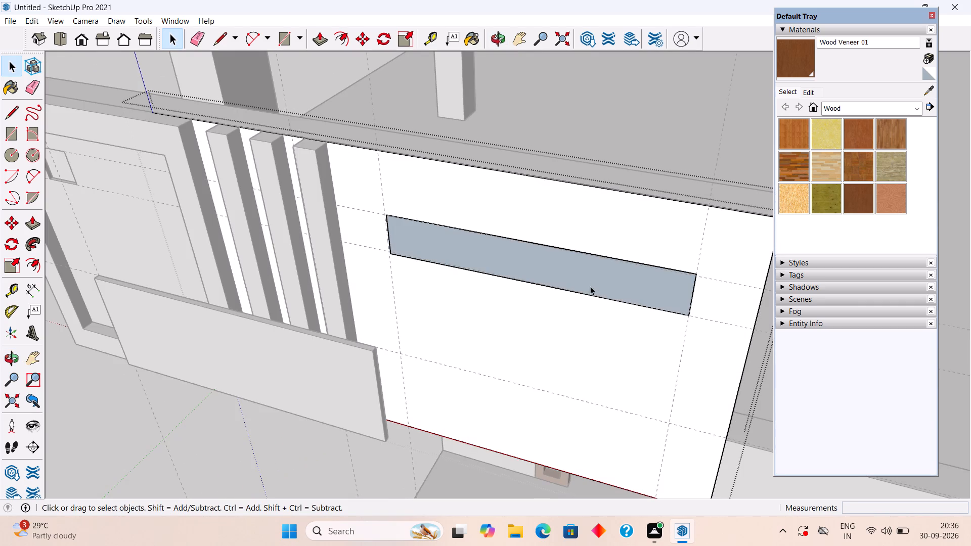
pyautogui.hotkey('ctrl', 'z')
pyautogui.click(105, 420)
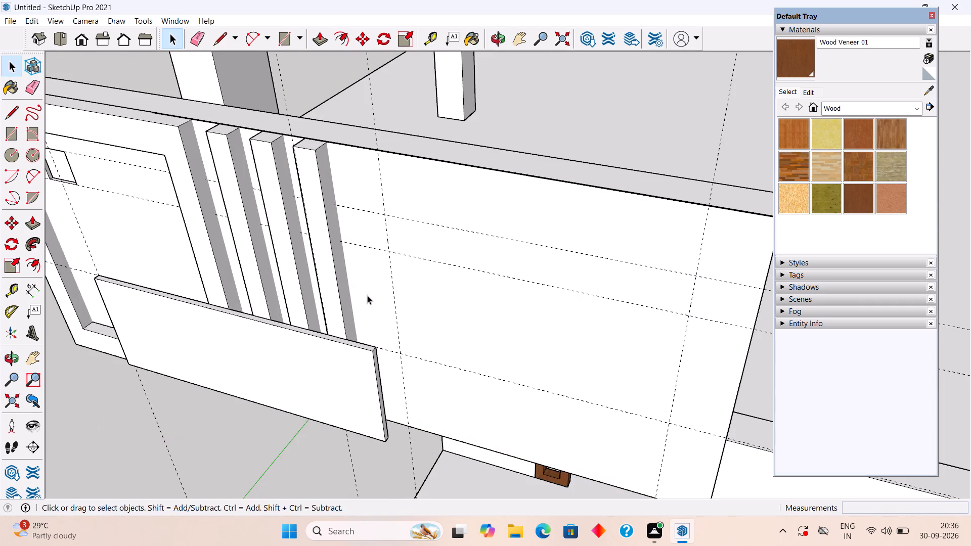
pyautogui.click(390, 283)
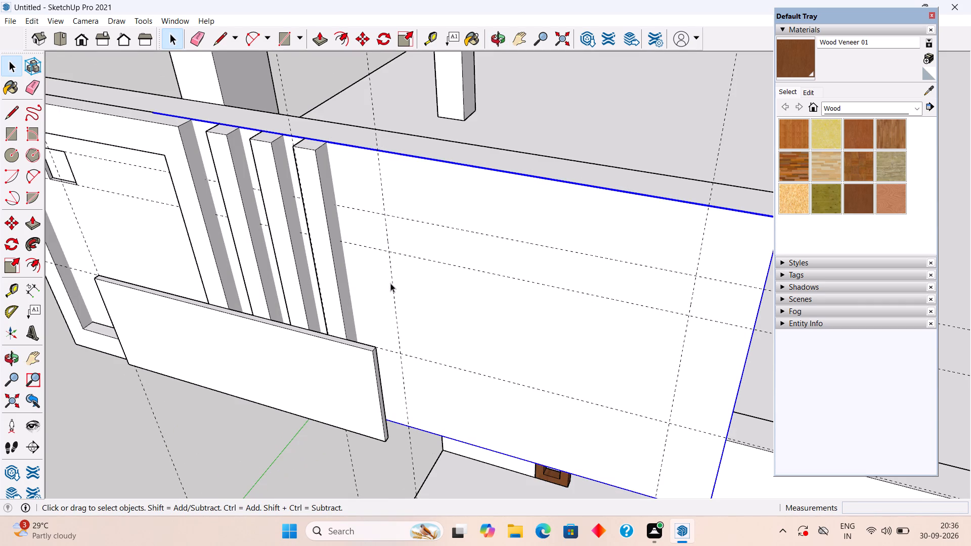
# Delete all construction guides from the model.
pyautogui.scroll(-6, 390, 283)
pyautogui.click(87, 296)
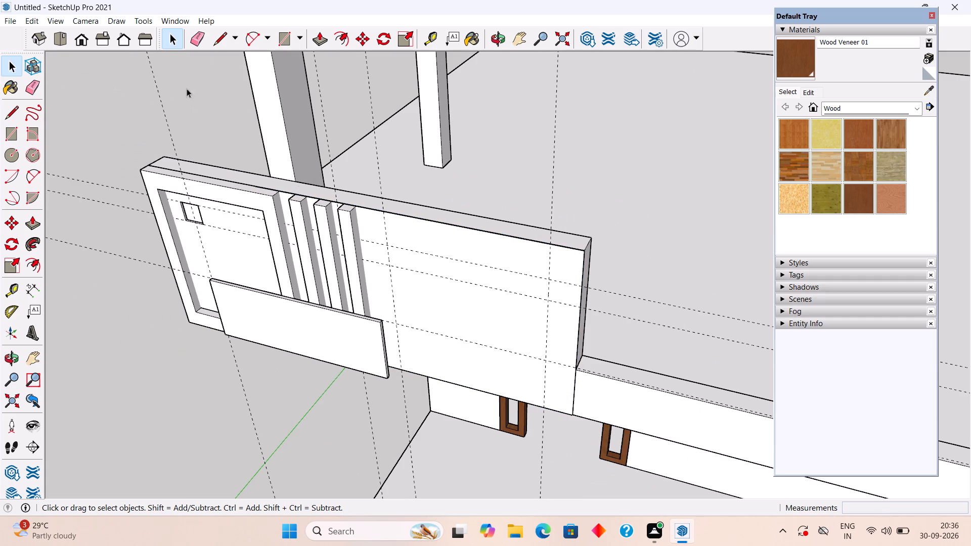
pyautogui.click(378, 172)
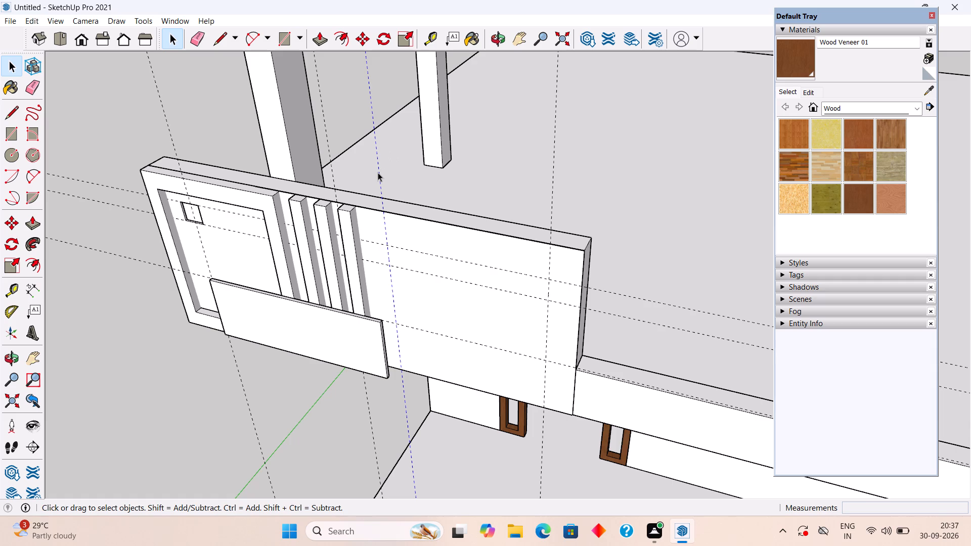
pyautogui.click(84, 262)
pyautogui.click(34, 17)
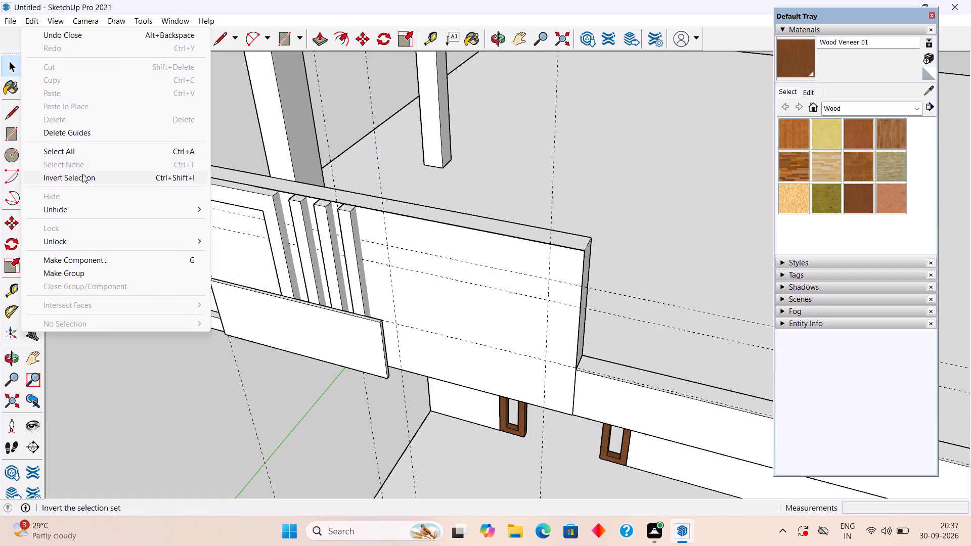
pyautogui.click(82, 133)
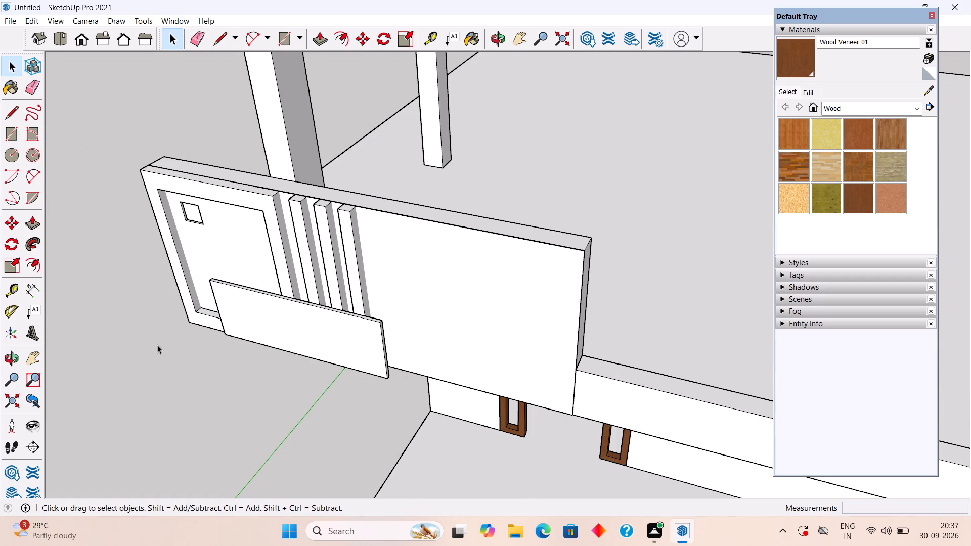
# Open the plain parapet wall group beside the vertical strips and select its front face.
pyautogui.scroll(-1, 157, 345)
pyautogui.moveTo(157, 345); pyautogui.dragTo(298, 221, button='middle')
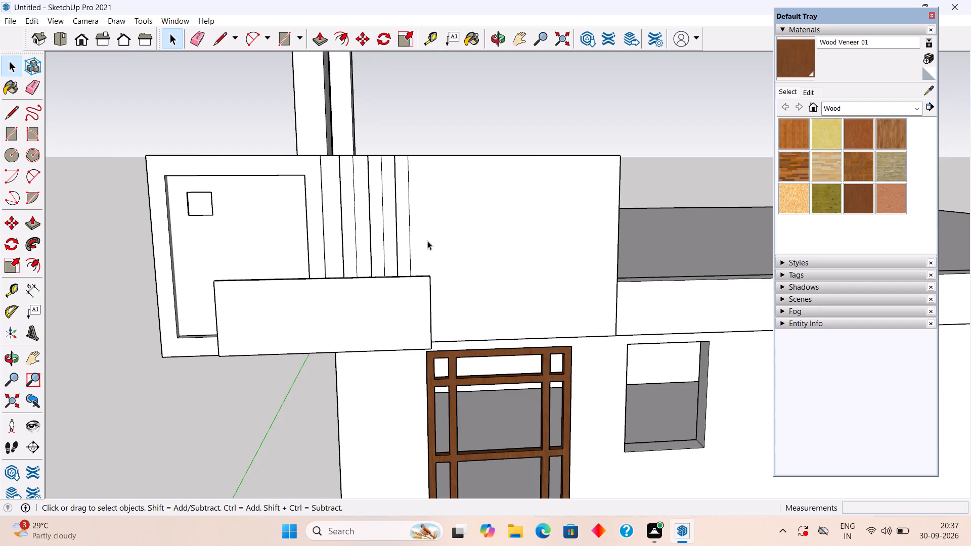
pyautogui.scroll(4, 429, 242)
pyautogui.moveTo(428, 246); pyautogui.dragTo(313, 361, button='middle')
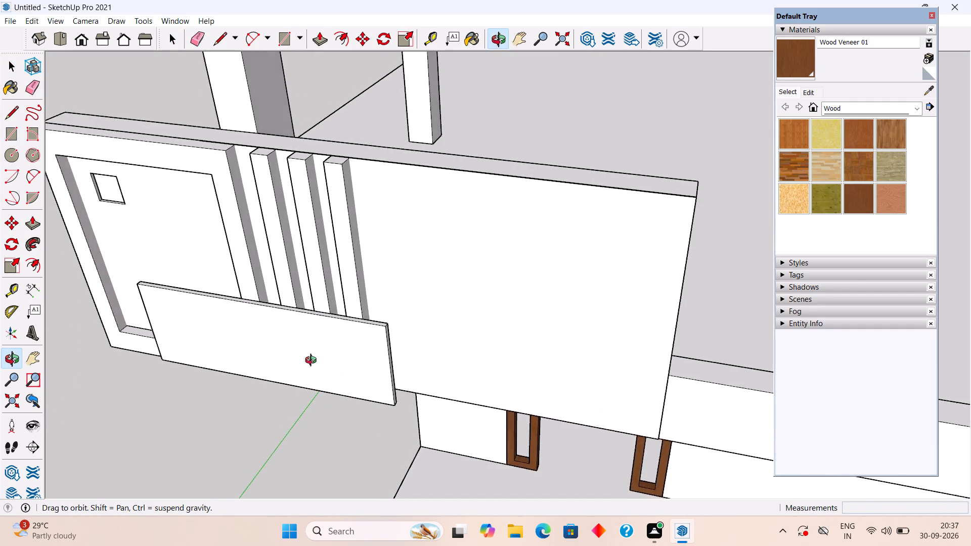
pyautogui.moveTo(313, 361); pyautogui.dragTo(337, 384, button='middle')
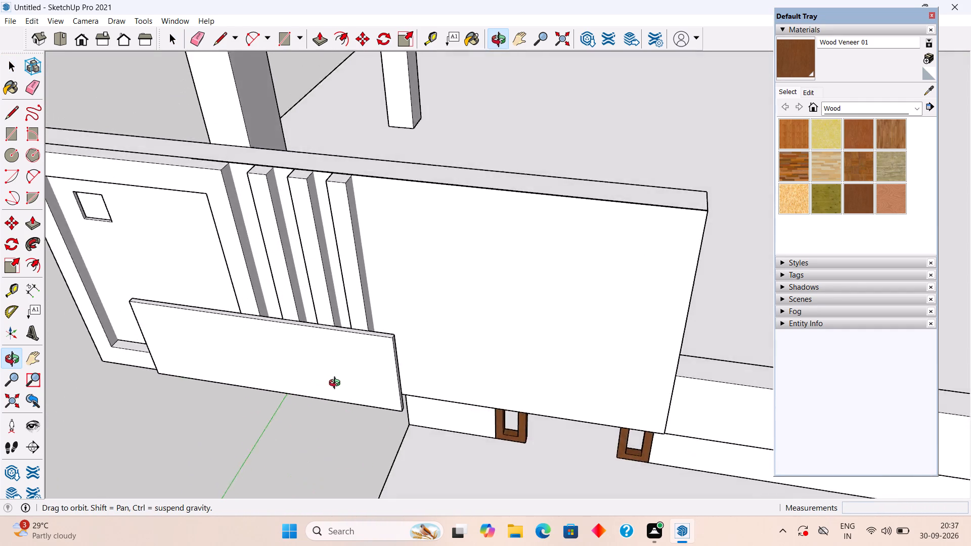
pyautogui.moveTo(337, 384); pyautogui.dragTo(337, 388, button='middle')
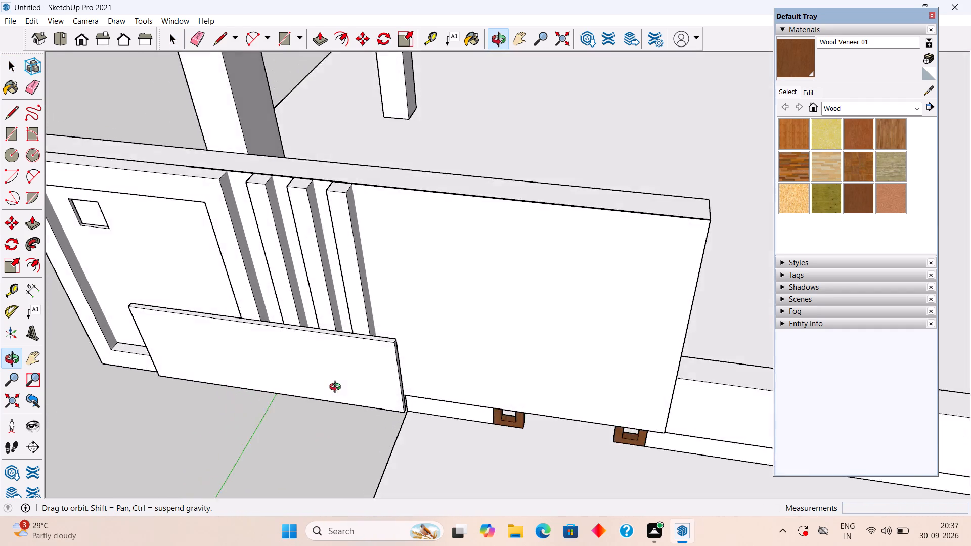
pyautogui.moveTo(337, 388); pyautogui.dragTo(424, 341, button='middle')
pyautogui.doubleClick(469, 274)
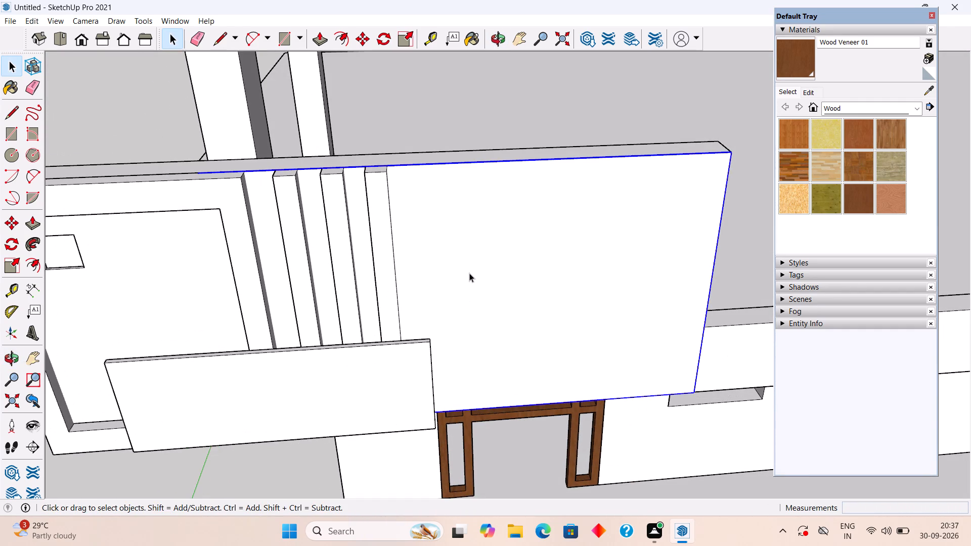
pyautogui.doubleClick(469, 273)
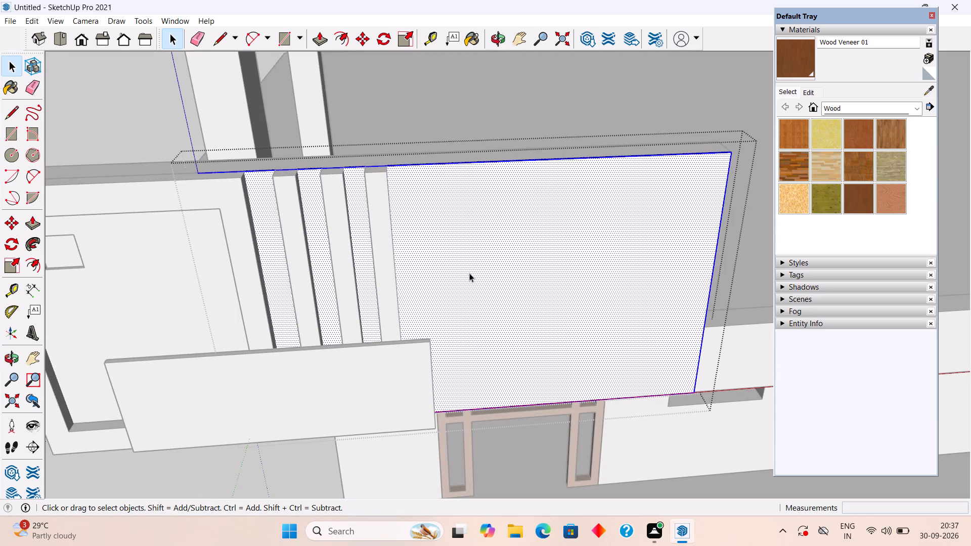
# Place a horizontal guide in line with the top edge of the small square on the framed panel.
pyautogui.press('r')
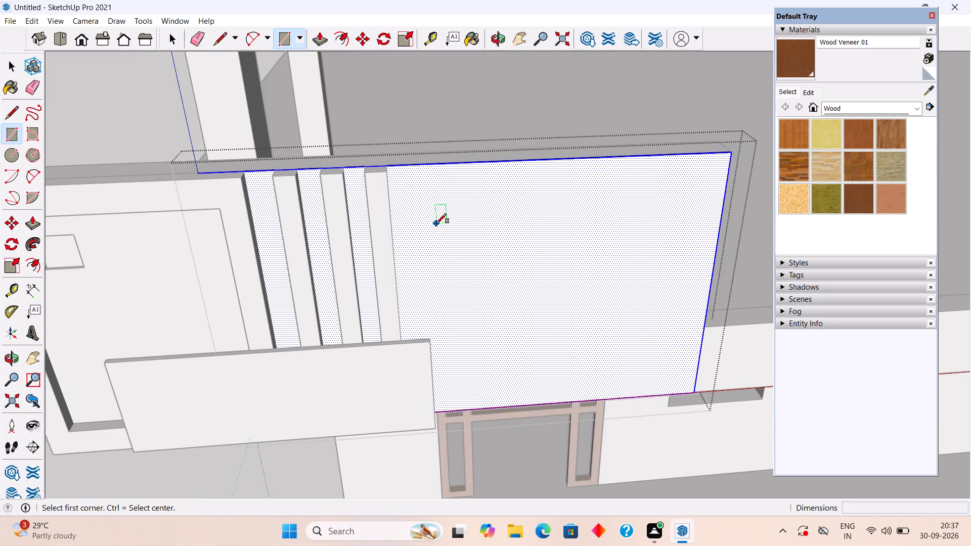
pyautogui.press('space')
pyautogui.press('t')
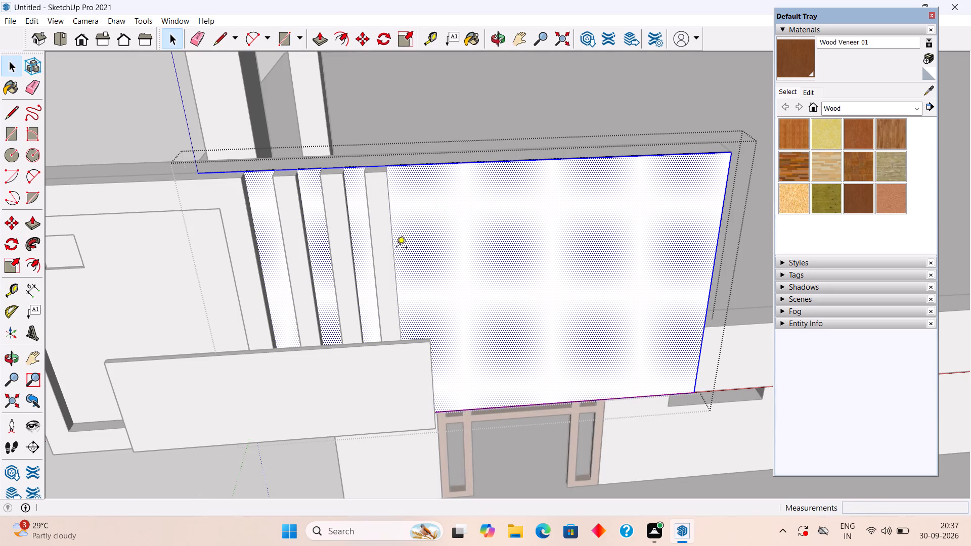
pyautogui.scroll(-7, 101, 236)
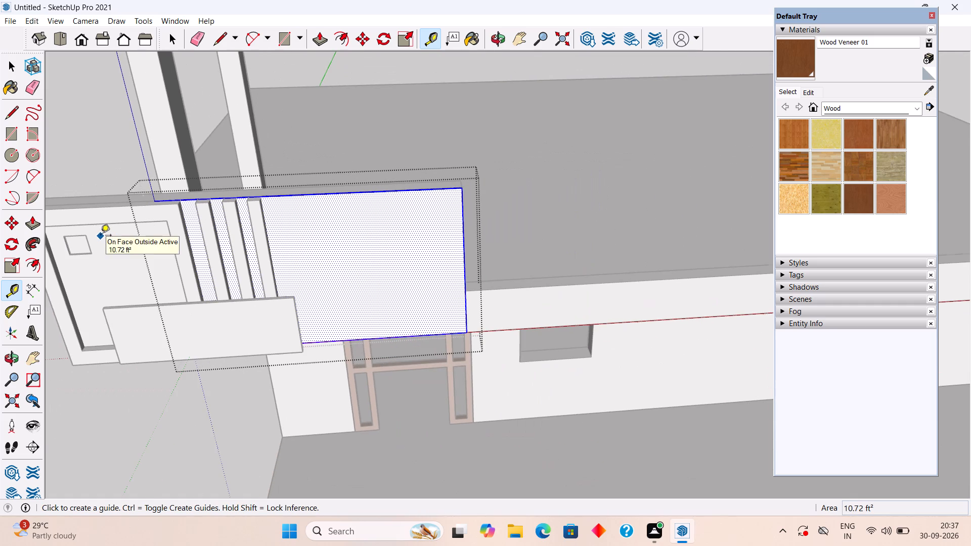
pyautogui.click(77, 237)
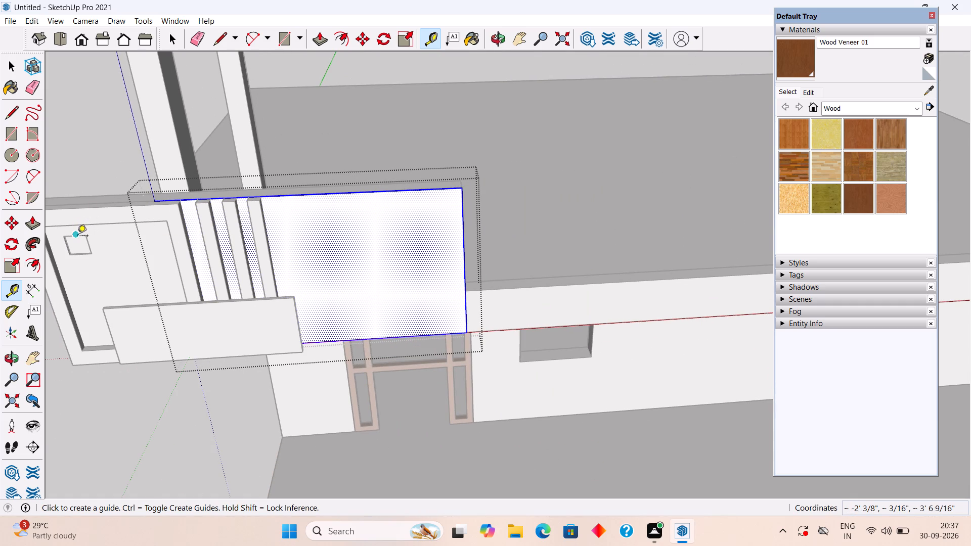
pyautogui.click(77, 237)
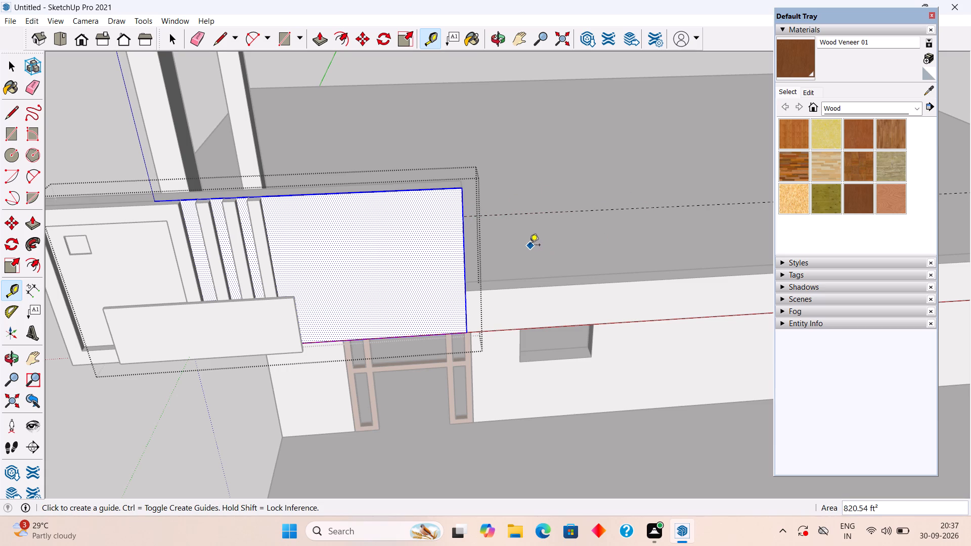
# Place horizontal guides along the small square's top and bottom edges, extending across the plain wall face.
pyautogui.press('space')
pyautogui.scroll(-1, 46, 314)
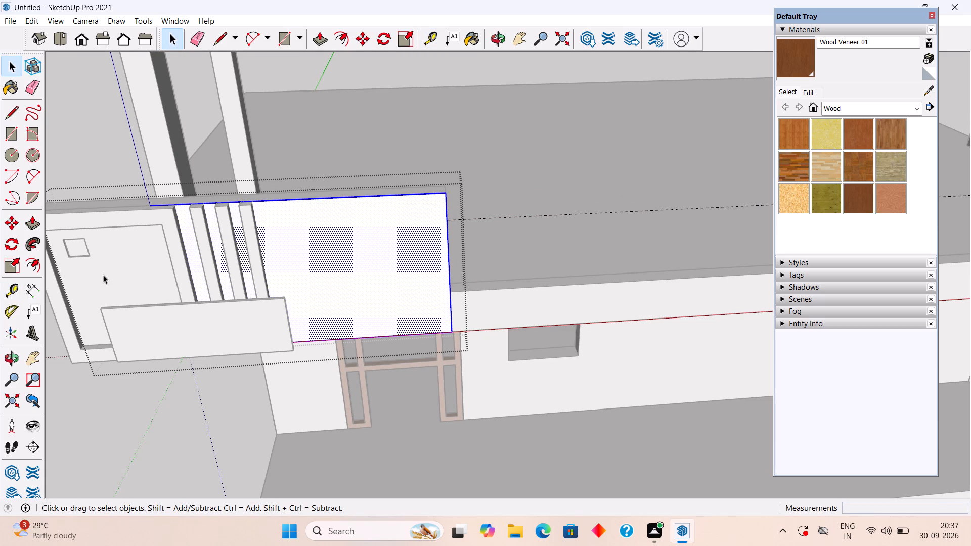
pyautogui.moveTo(103, 275); pyautogui.dragTo(272, 218, button='middle')
pyautogui.scroll(3, 267, 205)
pyautogui.press('t')
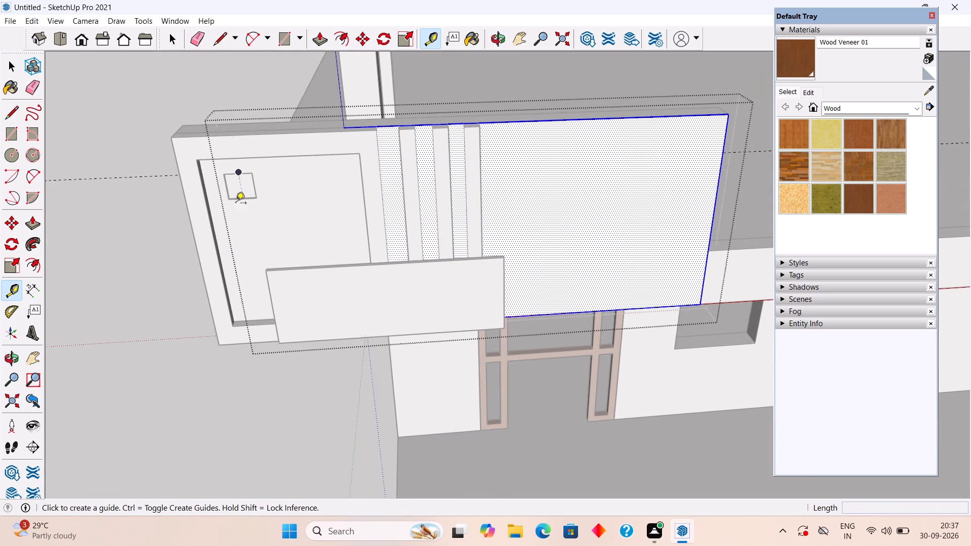
pyautogui.click(241, 174)
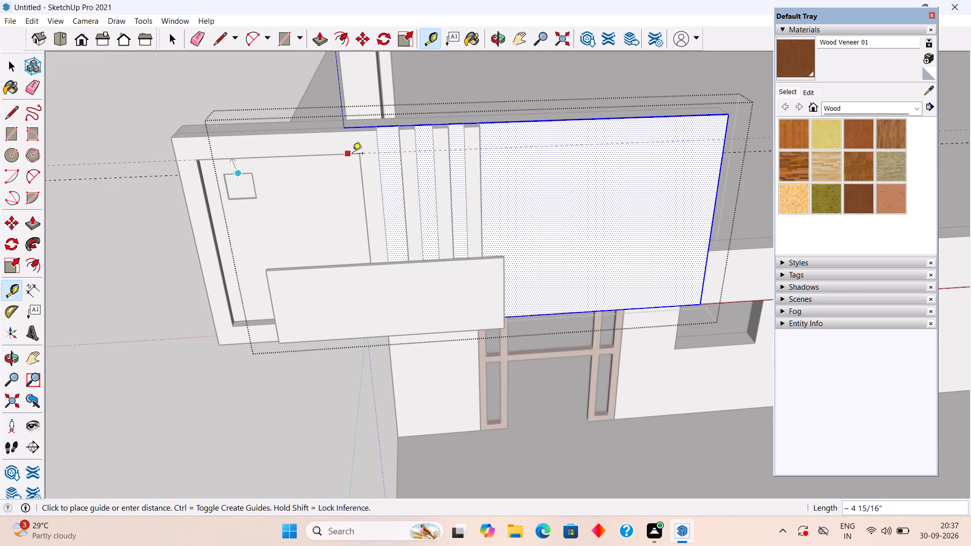
pyautogui.click(368, 170)
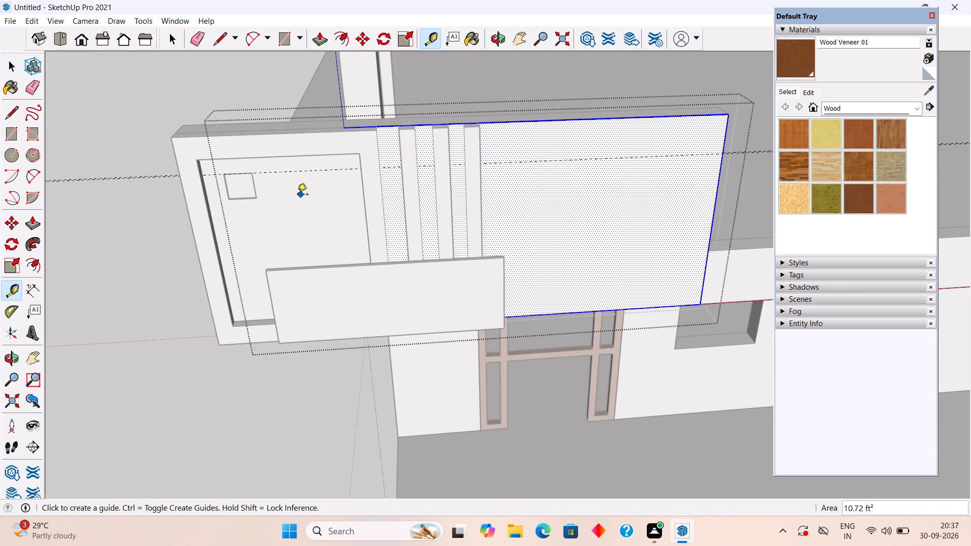
pyautogui.click(243, 202)
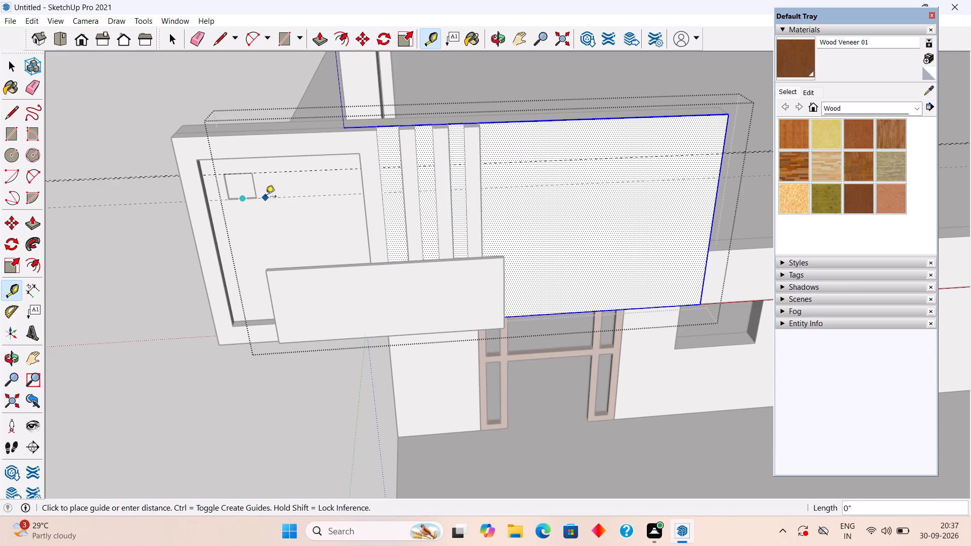
pyautogui.click(266, 197)
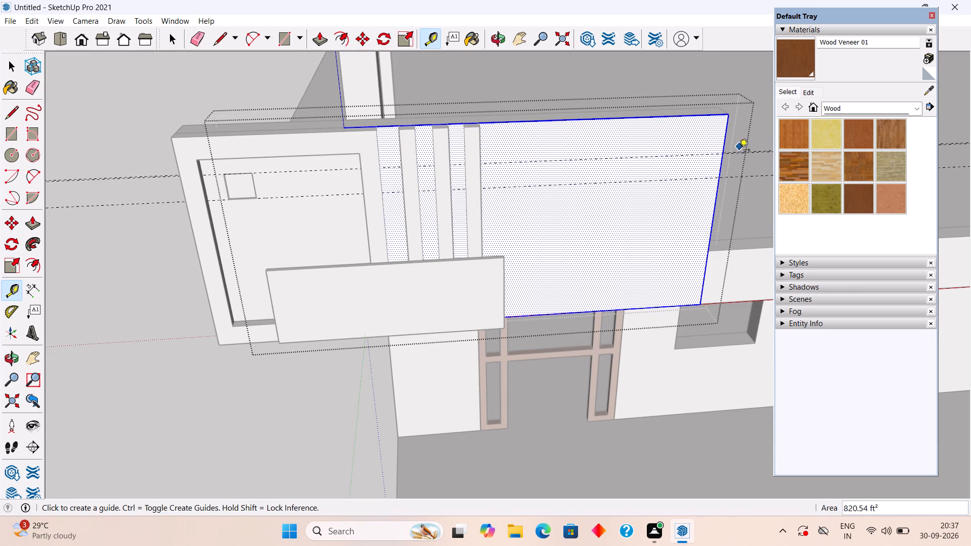
# Place a vertical guide 8" in from the parapet wall's free end edge.
pyautogui.click(720, 165)
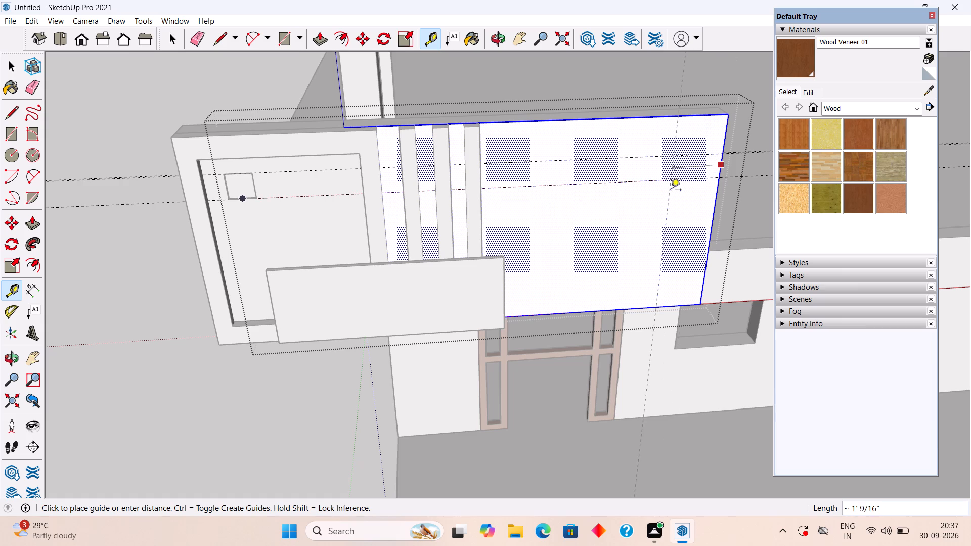
pyautogui.press('8')
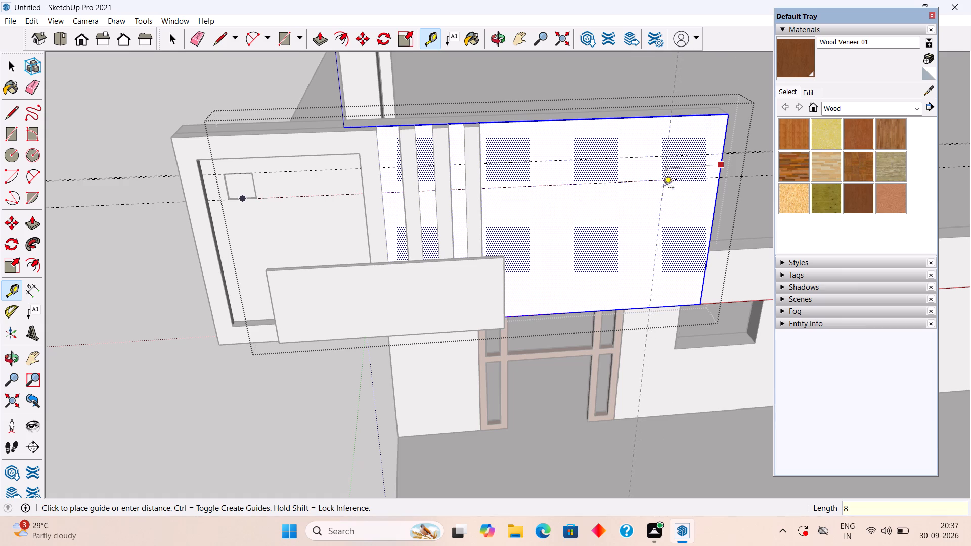
pyautogui.hotkey('shift', '"')
pyautogui.press('Return')
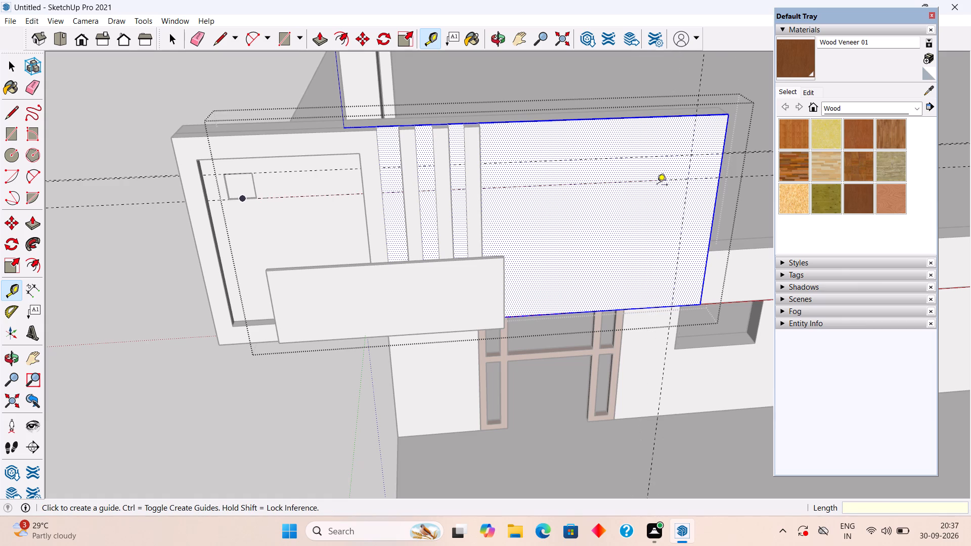
# Place a vertical guide on the wall face 8" away from the last vertical strip.
pyautogui.moveTo(655, 184); pyautogui.dragTo(401, 180, button='middle')
pyautogui.scroll(6, 464, 139)
pyautogui.scroll(2, 427, 161)
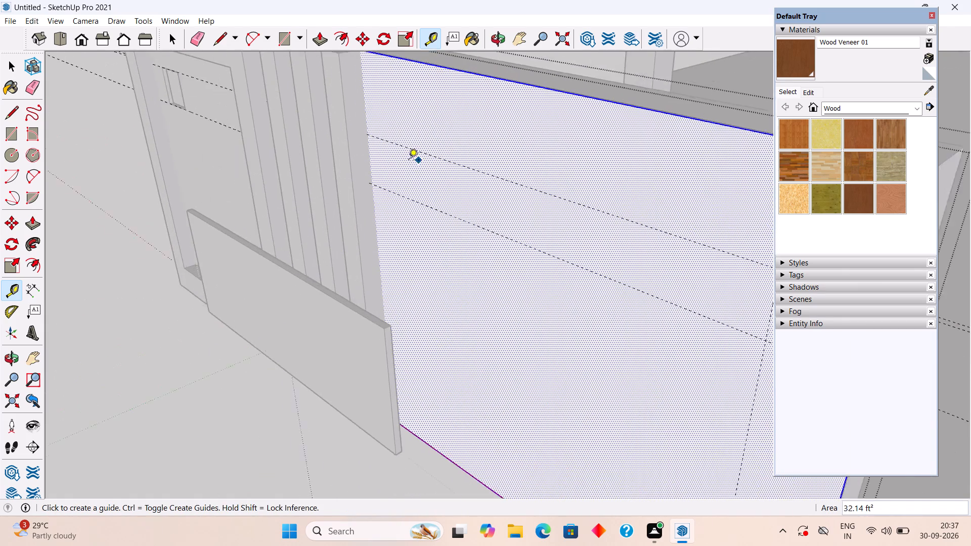
pyautogui.scroll(2, 409, 161)
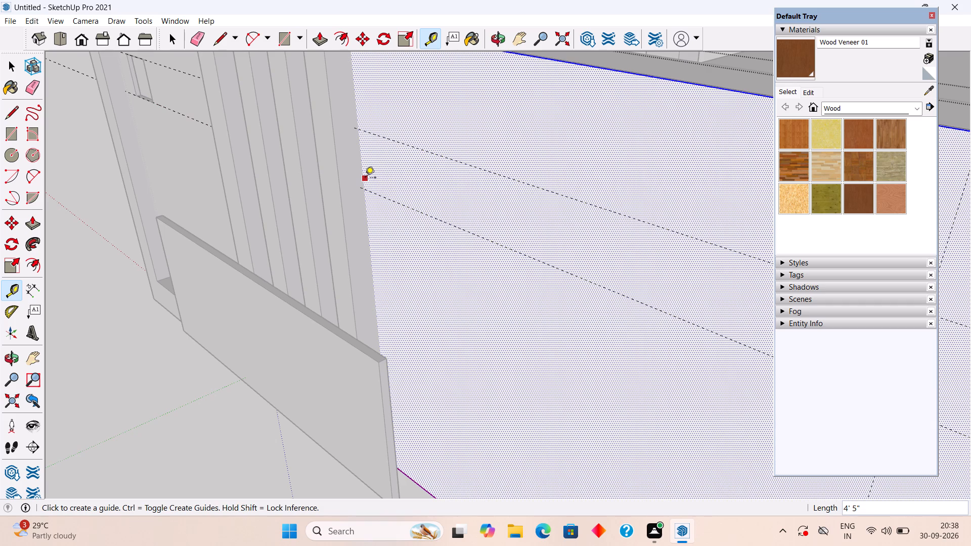
pyautogui.click(365, 178)
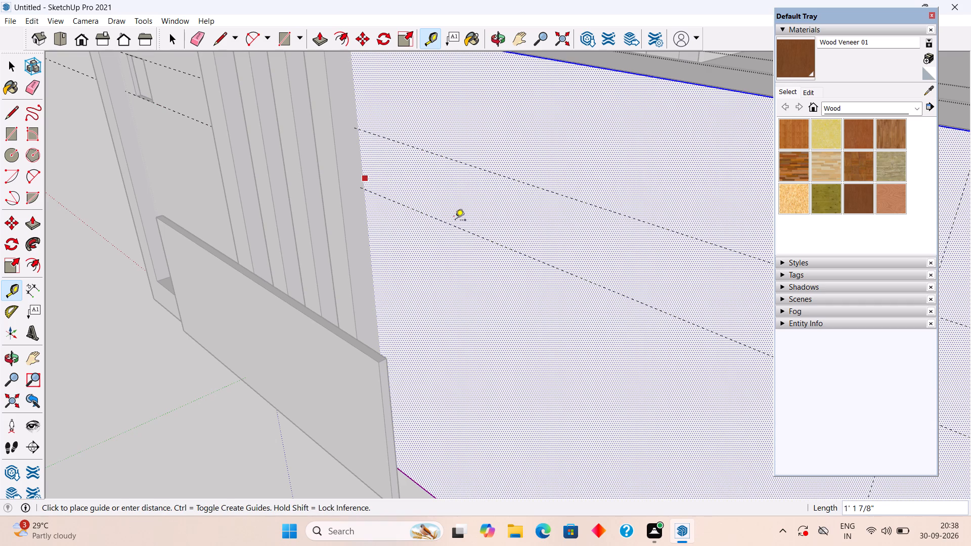
pyautogui.scroll(-2, 455, 221)
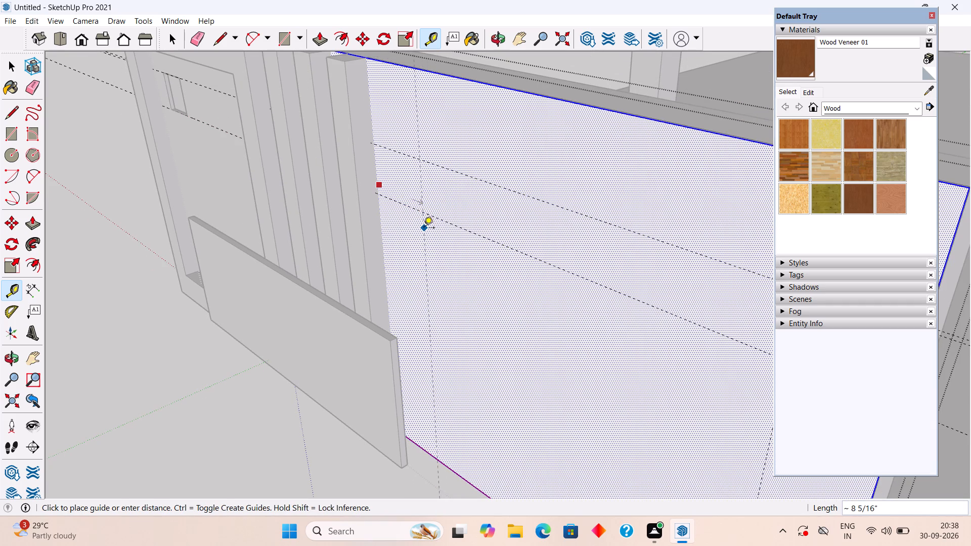
pyautogui.write('8"')
pyautogui.press('Return')
pyautogui.press('space')
# Move the two horizontal guides together about 4 13/16" so they lie on the plain wall face.
pyautogui.scroll(-3, 406, 199)
pyautogui.moveTo(404, 198); pyautogui.dragTo(298, 153, button='middle')
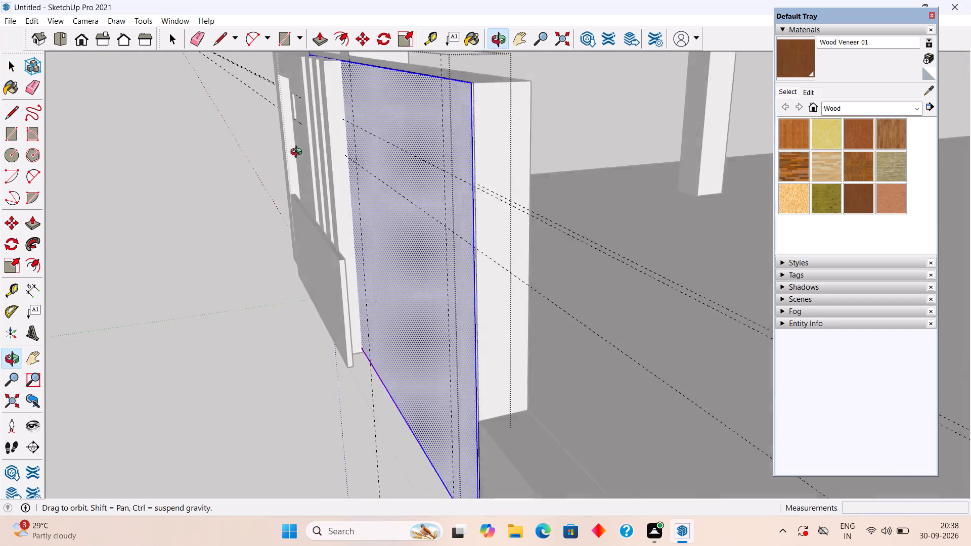
pyautogui.moveTo(298, 153); pyautogui.dragTo(252, 170, button='middle')
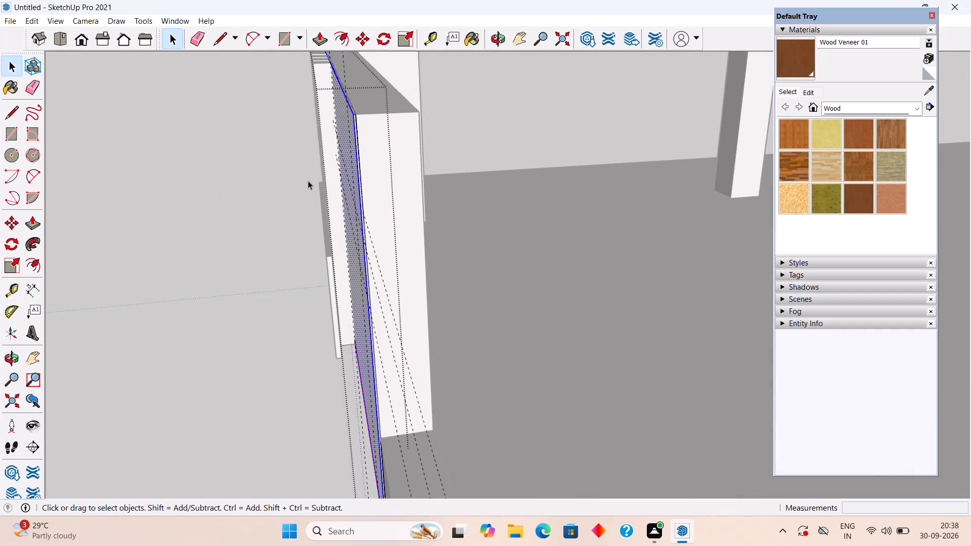
pyautogui.scroll(3, 377, 225)
pyautogui.moveTo(359, 256); pyautogui.dragTo(472, 207, button='middle')
pyautogui.scroll(4, 318, 236)
pyautogui.scroll(3, 380, 340)
pyautogui.moveTo(329, 246); pyautogui.dragTo(311, 261, button='middle')
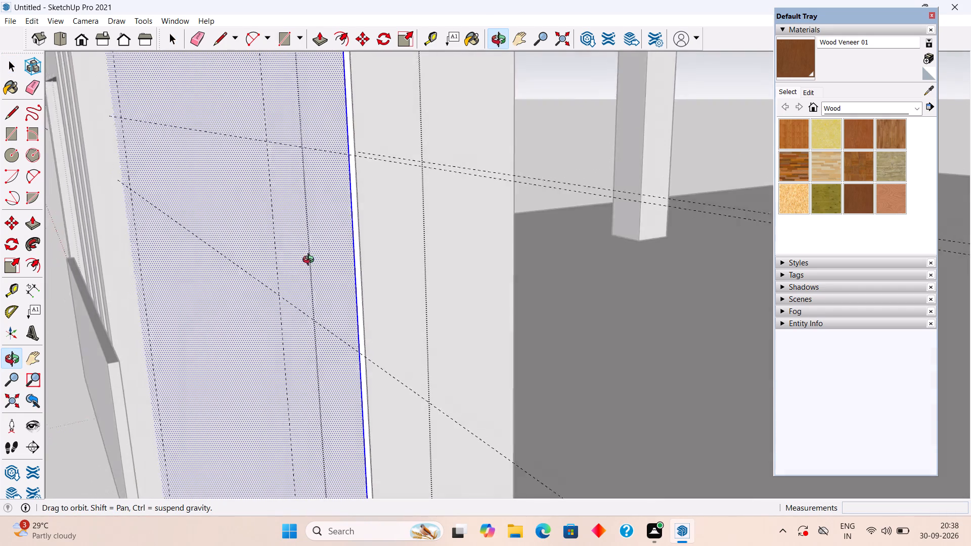
pyautogui.moveTo(311, 261); pyautogui.dragTo(289, 284, button='middle')
pyautogui.scroll(3, 335, 183)
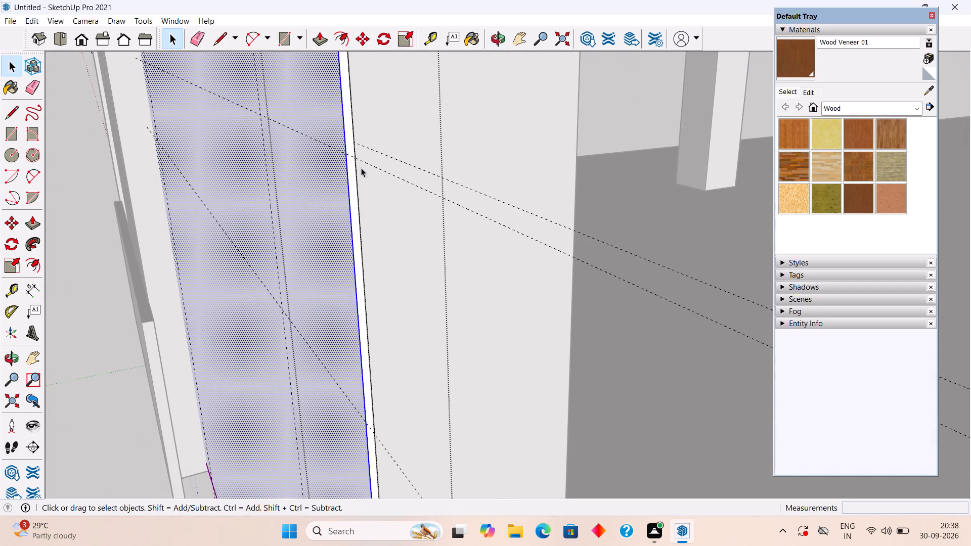
pyautogui.moveTo(361, 174); pyautogui.dragTo(310, 216, button='middle')
pyautogui.press('m')
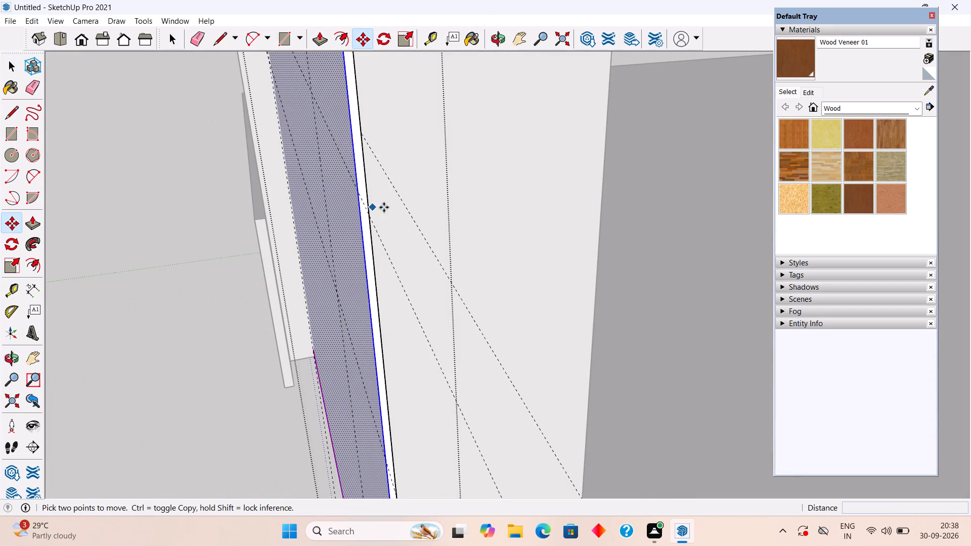
pyautogui.press('space')
pyautogui.click(381, 235)
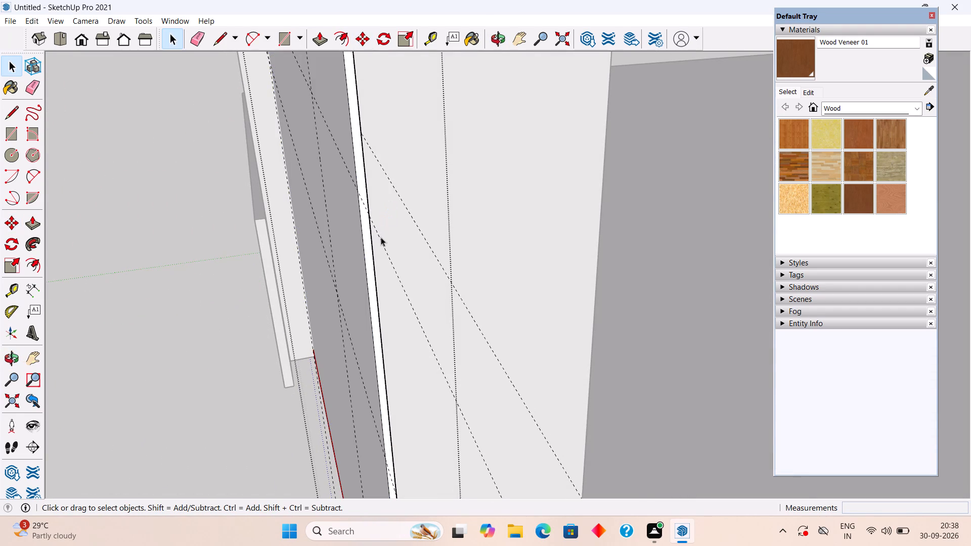
pyautogui.click(381, 241)
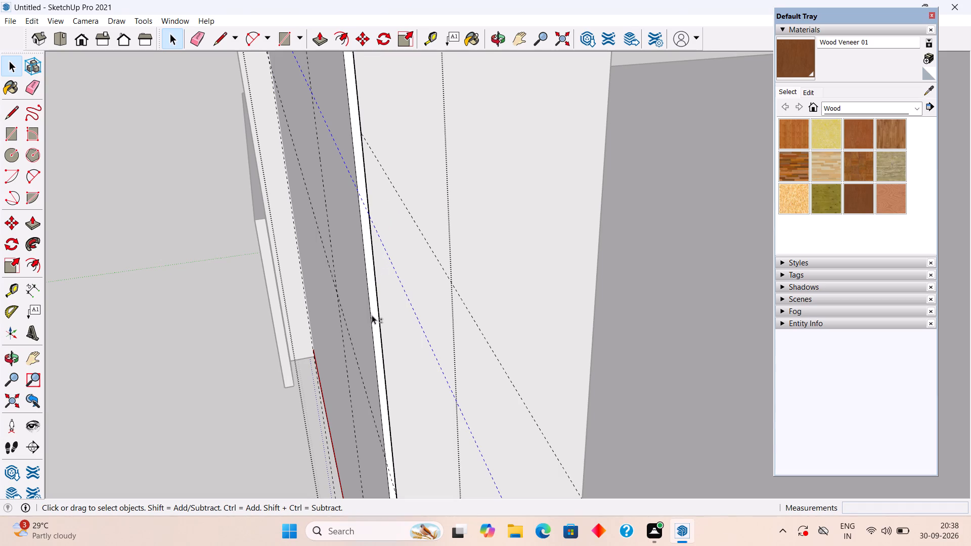
pyautogui.keyDown('shift'); pyautogui.click(393, 483); pyautogui.keyUp('shift')
pyautogui.press('m')
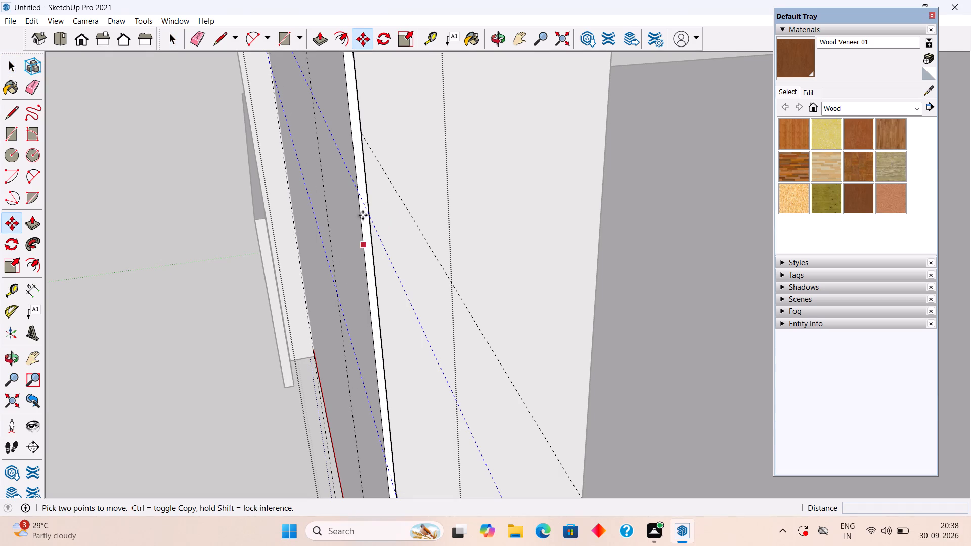
pyautogui.click(366, 210)
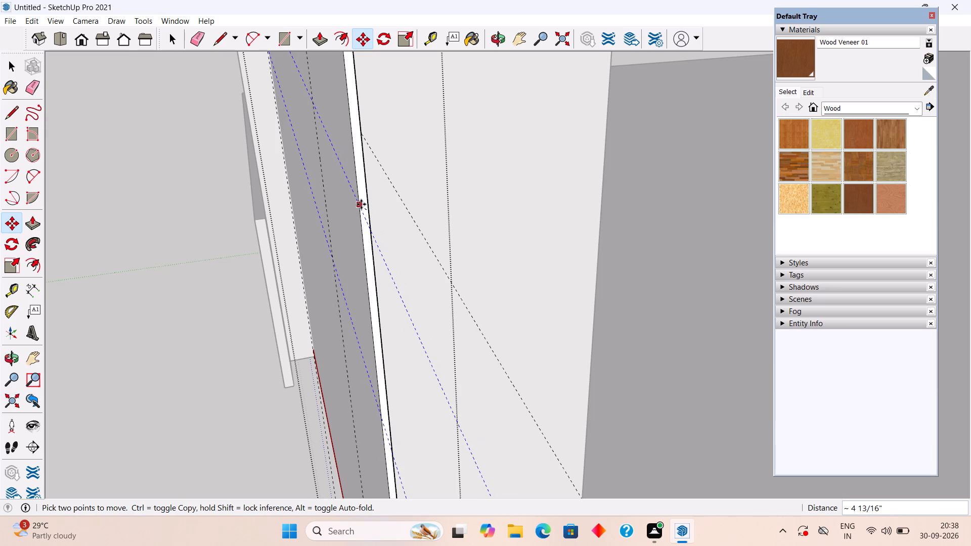
pyautogui.click(361, 204)
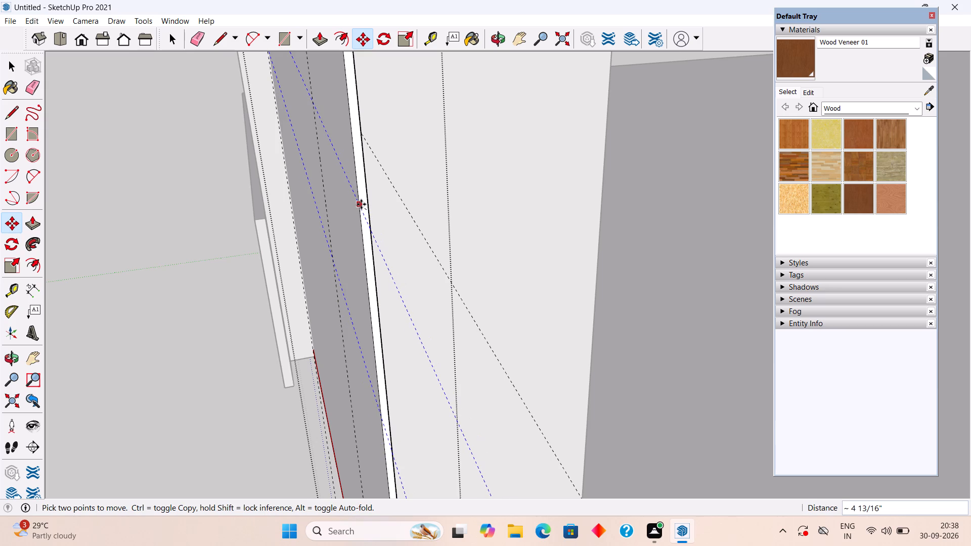
pyautogui.press('space')
# Draw a rectangle about 3' 7" by 6" on the plain wall face between the intersections of the horizontal and vertical guides.
pyautogui.moveTo(324, 226); pyautogui.dragTo(458, 244, button='middle')
pyautogui.scroll(-3, 458, 244)
pyautogui.moveTo(342, 281); pyautogui.dragTo(341, 283, button='middle')
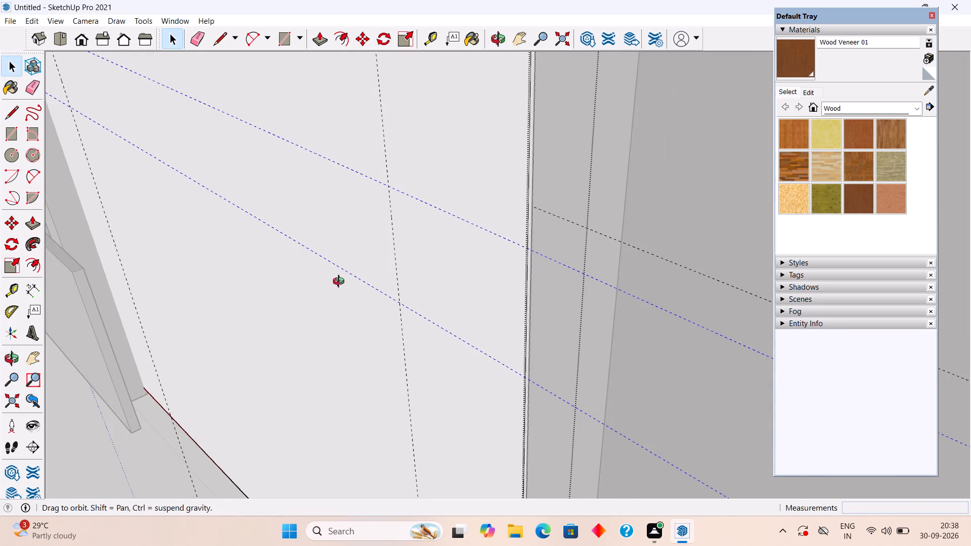
pyautogui.moveTo(341, 283); pyautogui.dragTo(359, 326, button='middle')
pyautogui.scroll(4, 395, 353)
pyautogui.scroll(-2, 354, 295)
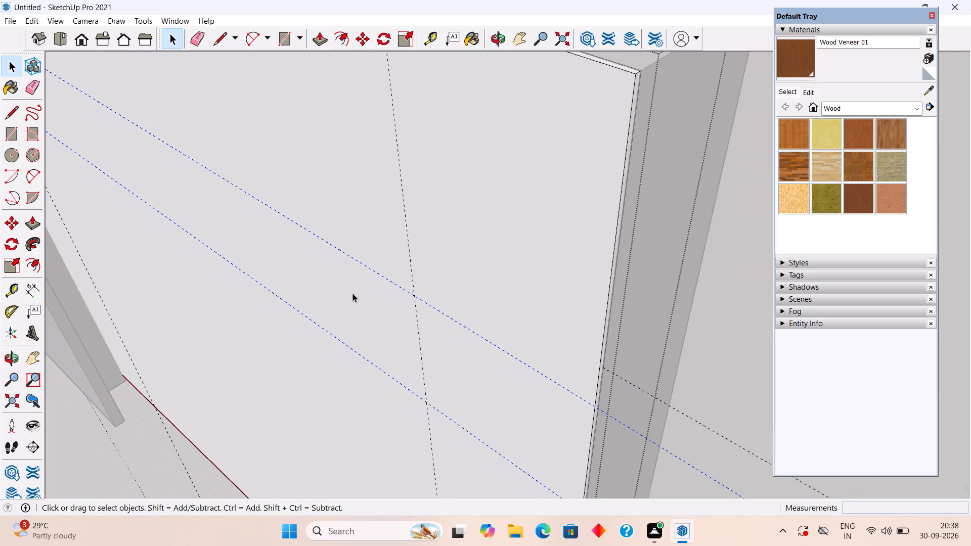
pyautogui.scroll(-14, 352, 293)
pyautogui.moveTo(151, 221); pyautogui.dragTo(401, 186, button='middle')
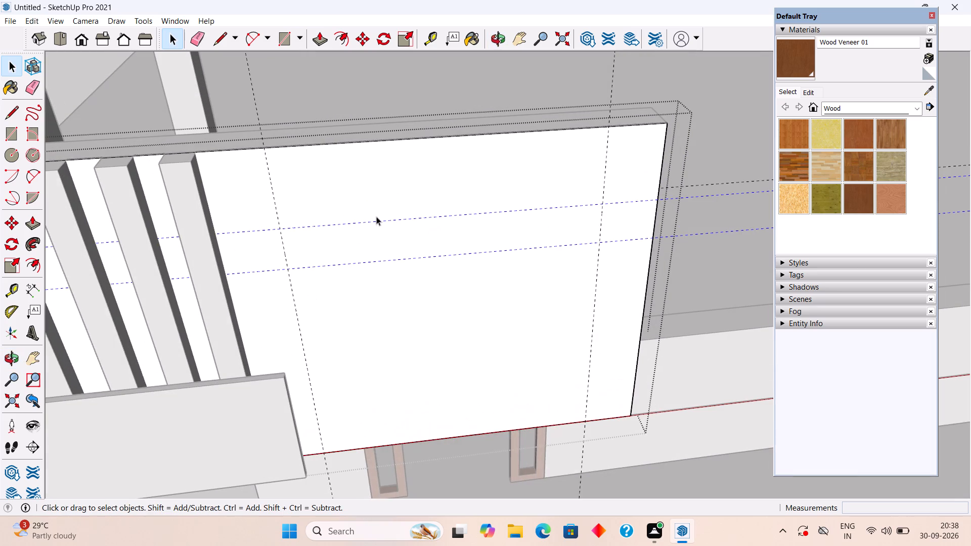
pyautogui.click(346, 271)
pyautogui.press('r')
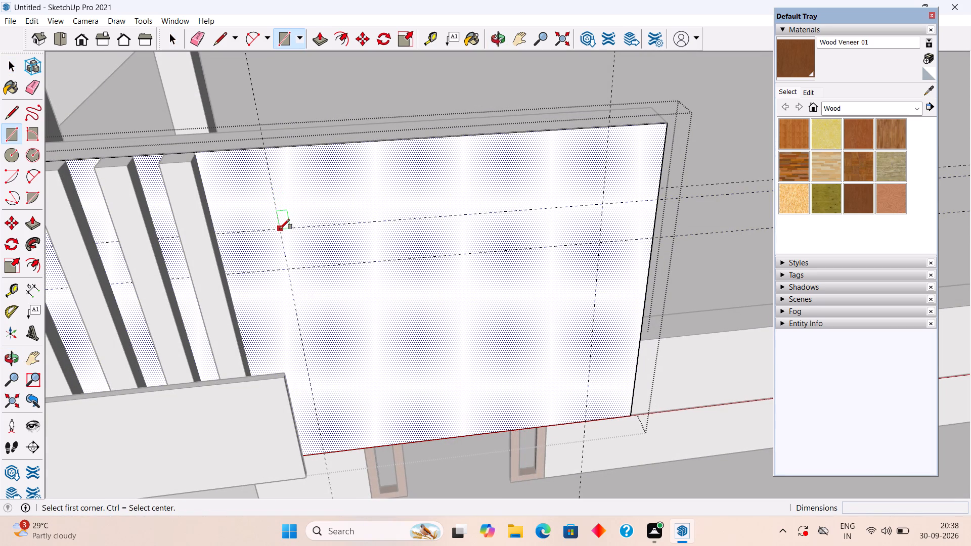
pyautogui.moveTo(280, 229); pyautogui.dragTo(472, 337, button='middle')
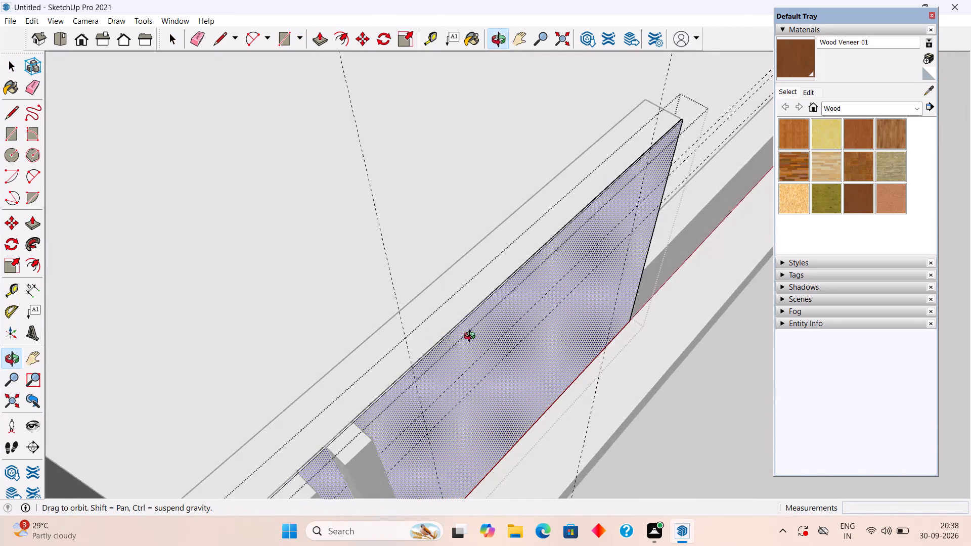
pyautogui.moveTo(472, 337); pyautogui.dragTo(300, 294, button='middle')
pyautogui.scroll(4, 281, 289)
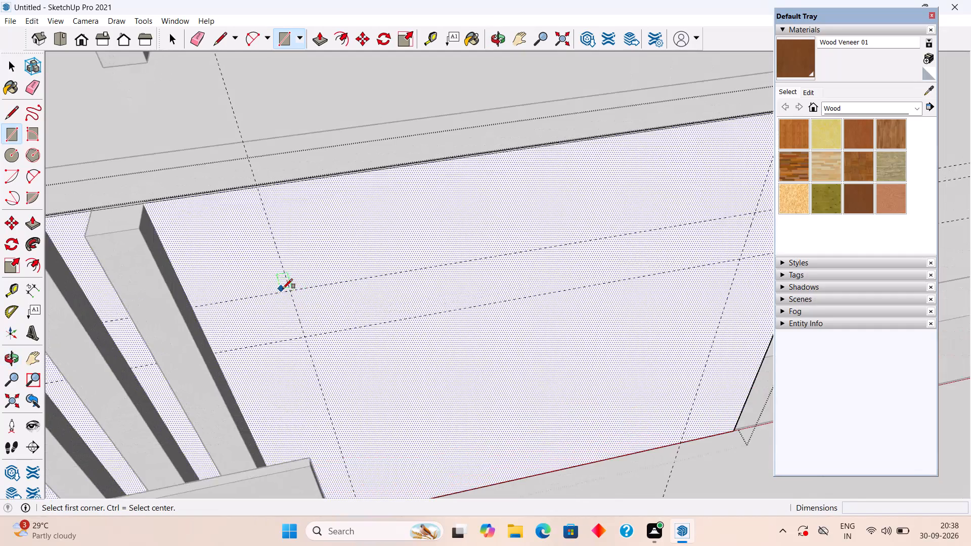
pyautogui.click(290, 291)
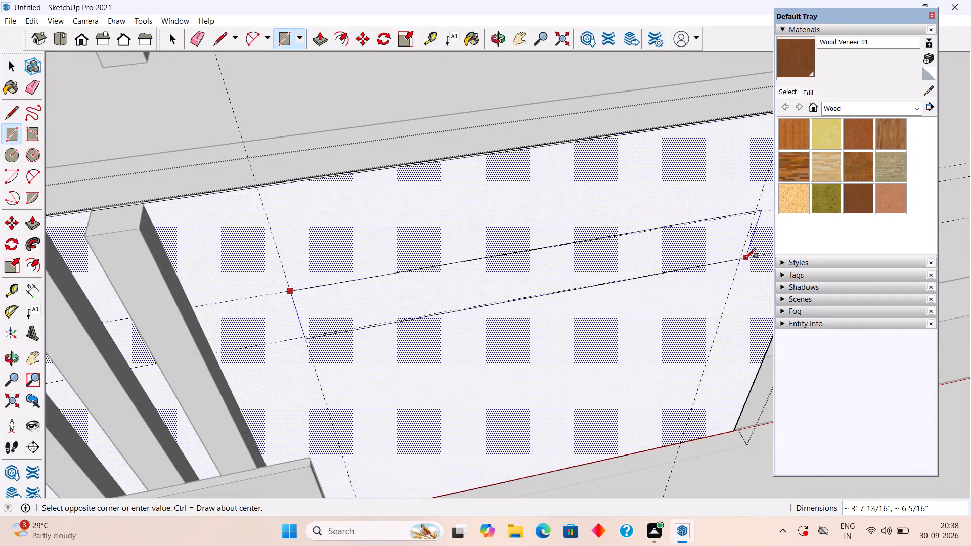
pyautogui.scroll(7, 739, 257)
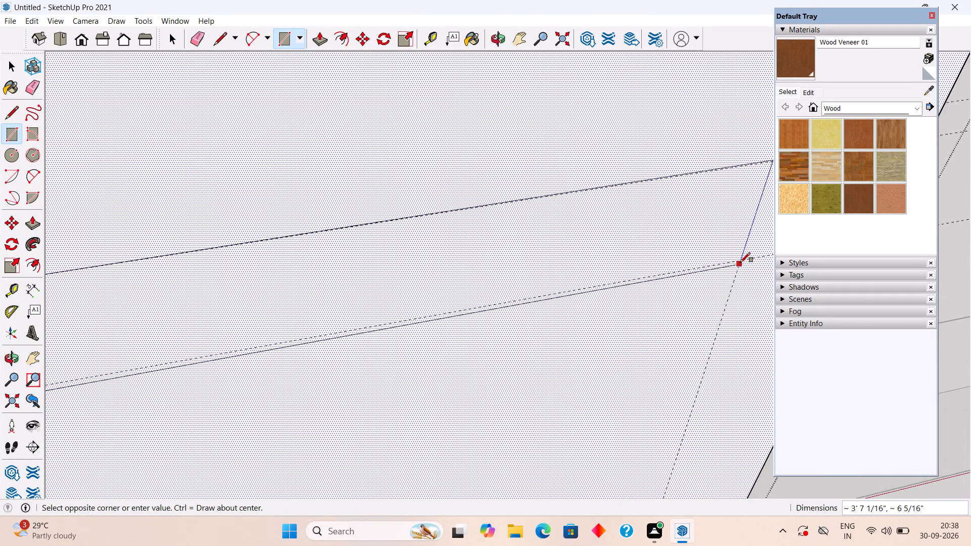
pyautogui.scroll(1, 740, 262)
pyautogui.click(741, 260)
pyautogui.press('space')
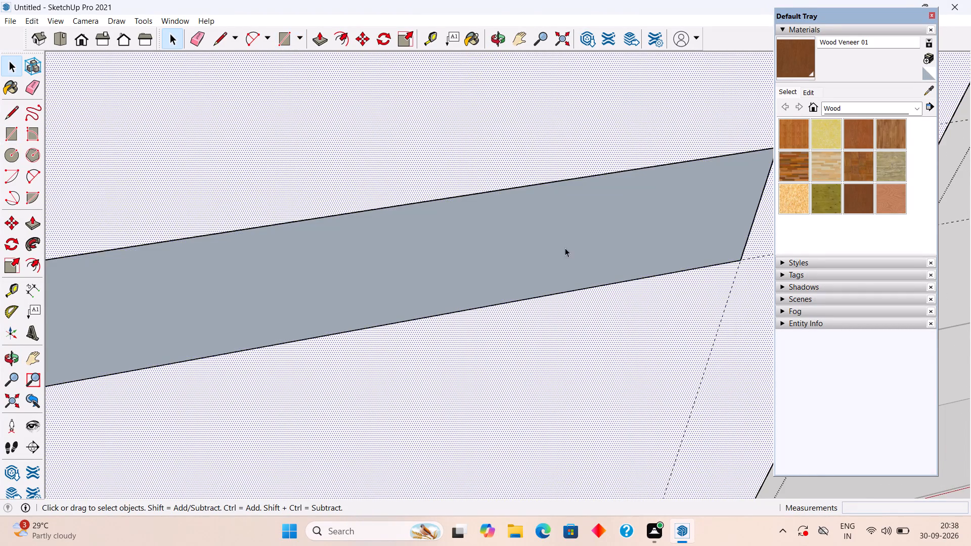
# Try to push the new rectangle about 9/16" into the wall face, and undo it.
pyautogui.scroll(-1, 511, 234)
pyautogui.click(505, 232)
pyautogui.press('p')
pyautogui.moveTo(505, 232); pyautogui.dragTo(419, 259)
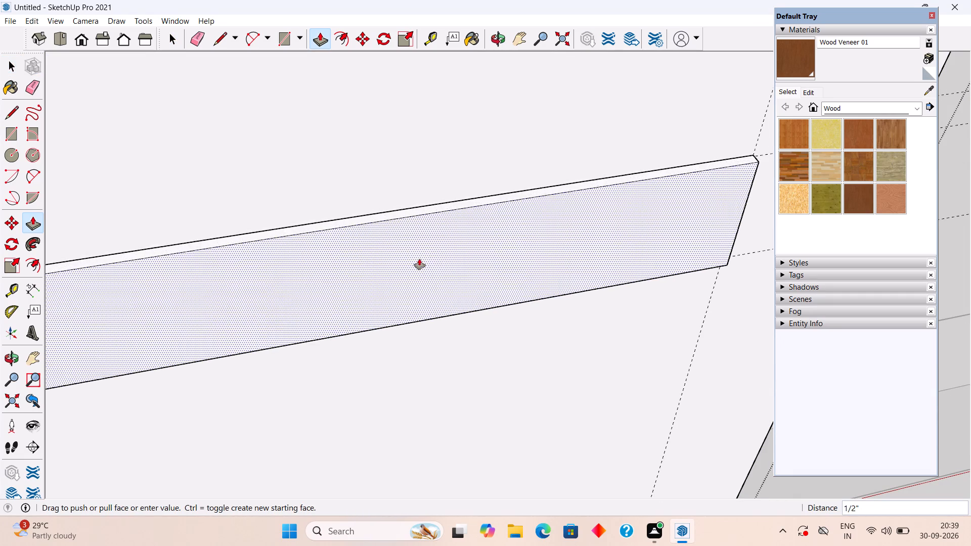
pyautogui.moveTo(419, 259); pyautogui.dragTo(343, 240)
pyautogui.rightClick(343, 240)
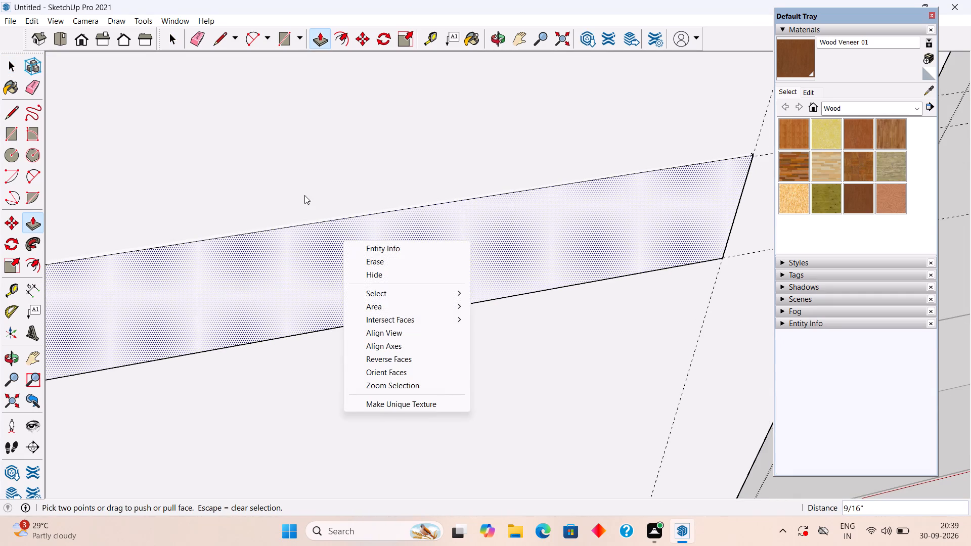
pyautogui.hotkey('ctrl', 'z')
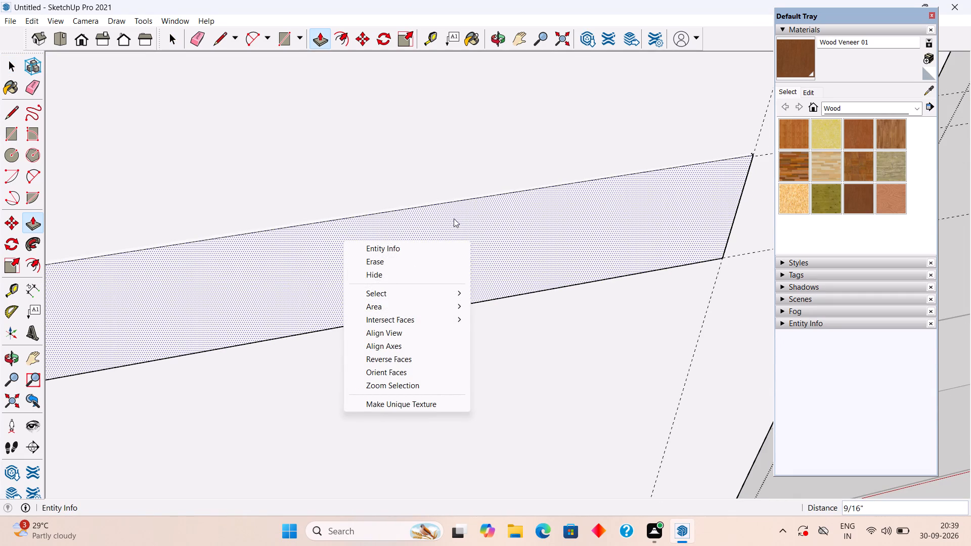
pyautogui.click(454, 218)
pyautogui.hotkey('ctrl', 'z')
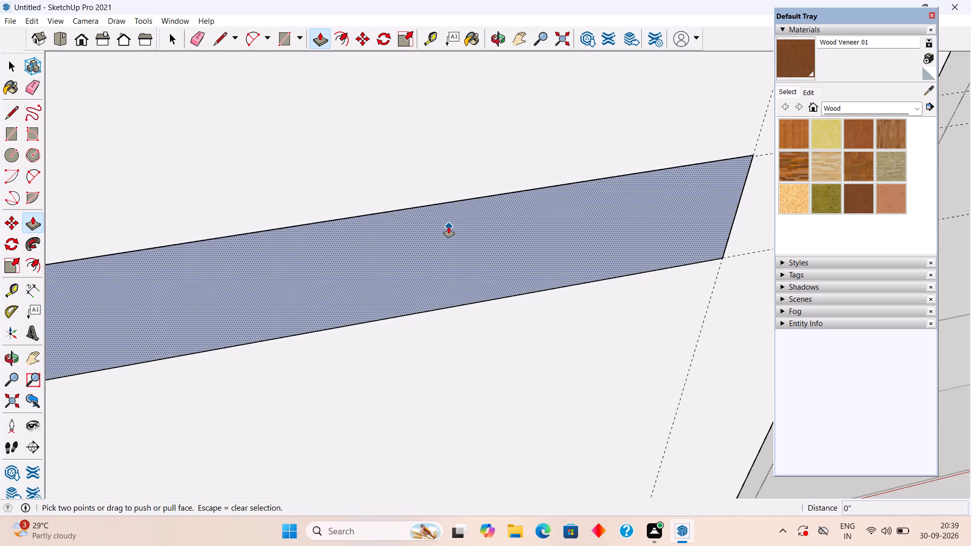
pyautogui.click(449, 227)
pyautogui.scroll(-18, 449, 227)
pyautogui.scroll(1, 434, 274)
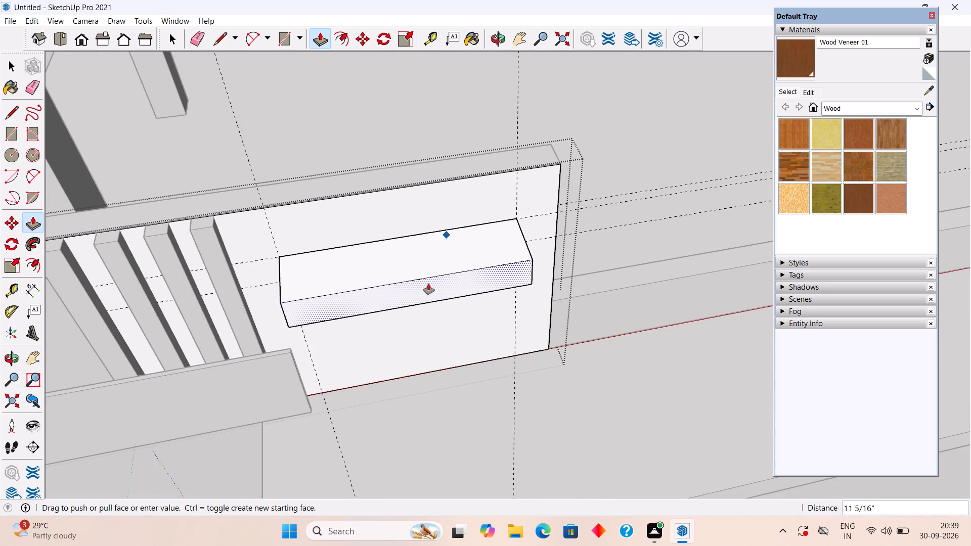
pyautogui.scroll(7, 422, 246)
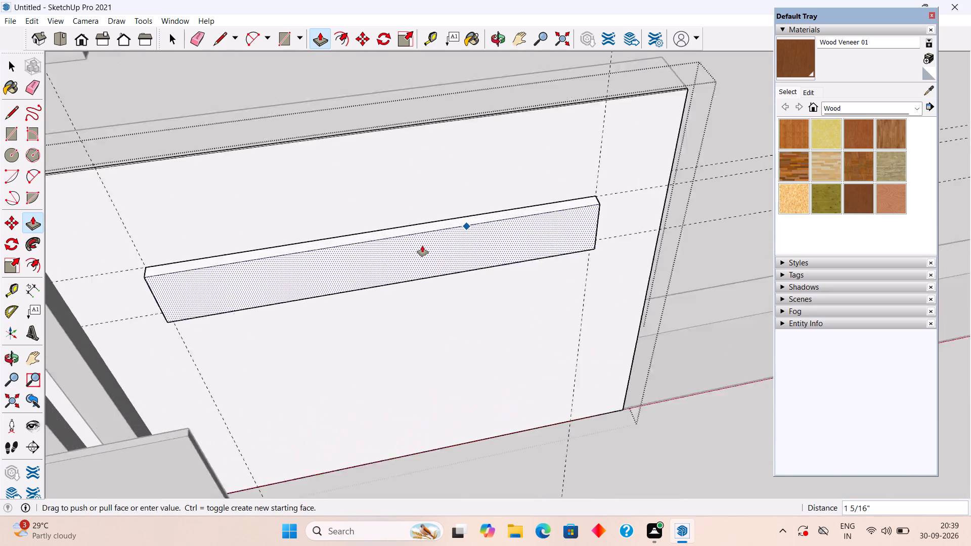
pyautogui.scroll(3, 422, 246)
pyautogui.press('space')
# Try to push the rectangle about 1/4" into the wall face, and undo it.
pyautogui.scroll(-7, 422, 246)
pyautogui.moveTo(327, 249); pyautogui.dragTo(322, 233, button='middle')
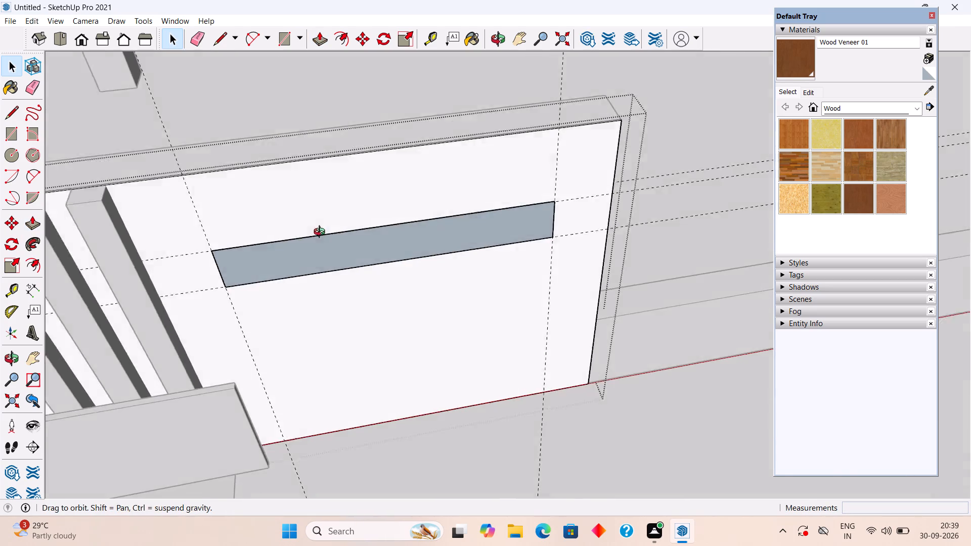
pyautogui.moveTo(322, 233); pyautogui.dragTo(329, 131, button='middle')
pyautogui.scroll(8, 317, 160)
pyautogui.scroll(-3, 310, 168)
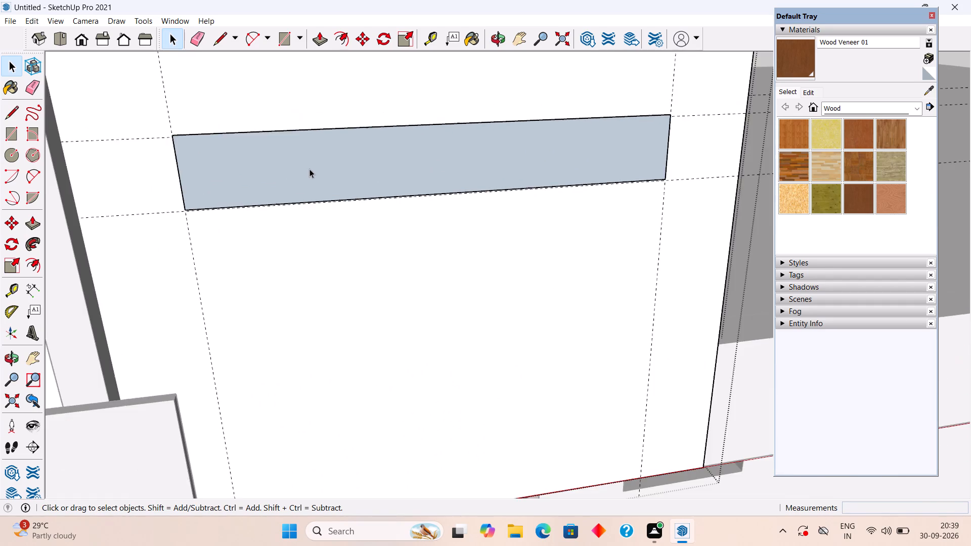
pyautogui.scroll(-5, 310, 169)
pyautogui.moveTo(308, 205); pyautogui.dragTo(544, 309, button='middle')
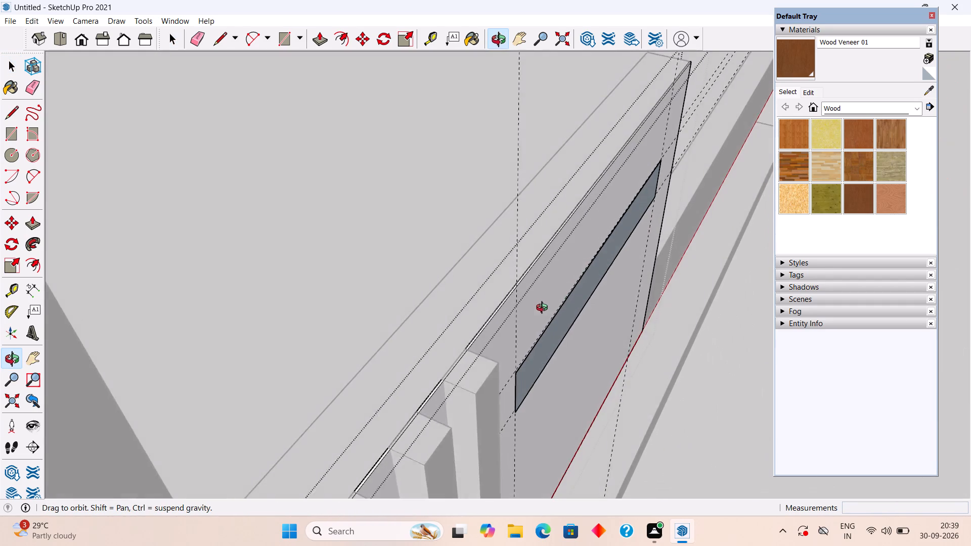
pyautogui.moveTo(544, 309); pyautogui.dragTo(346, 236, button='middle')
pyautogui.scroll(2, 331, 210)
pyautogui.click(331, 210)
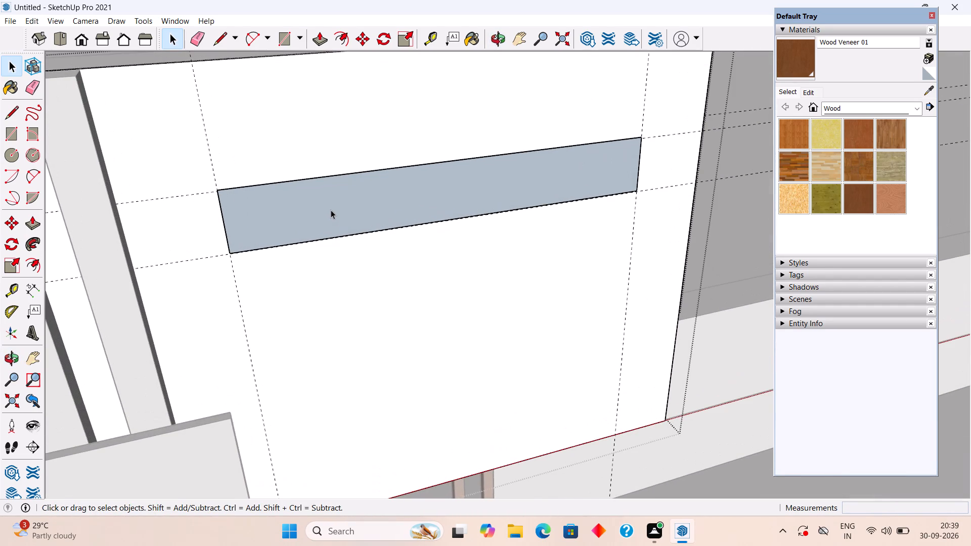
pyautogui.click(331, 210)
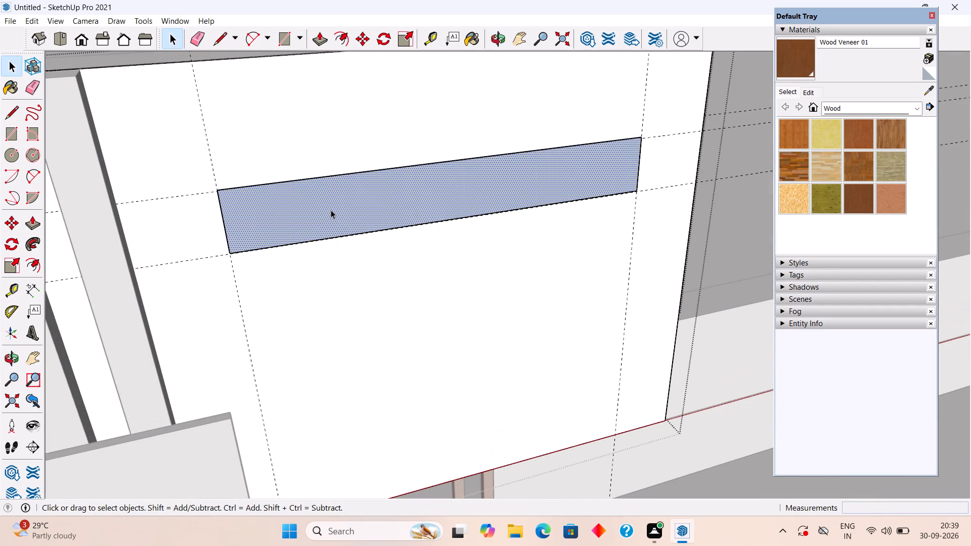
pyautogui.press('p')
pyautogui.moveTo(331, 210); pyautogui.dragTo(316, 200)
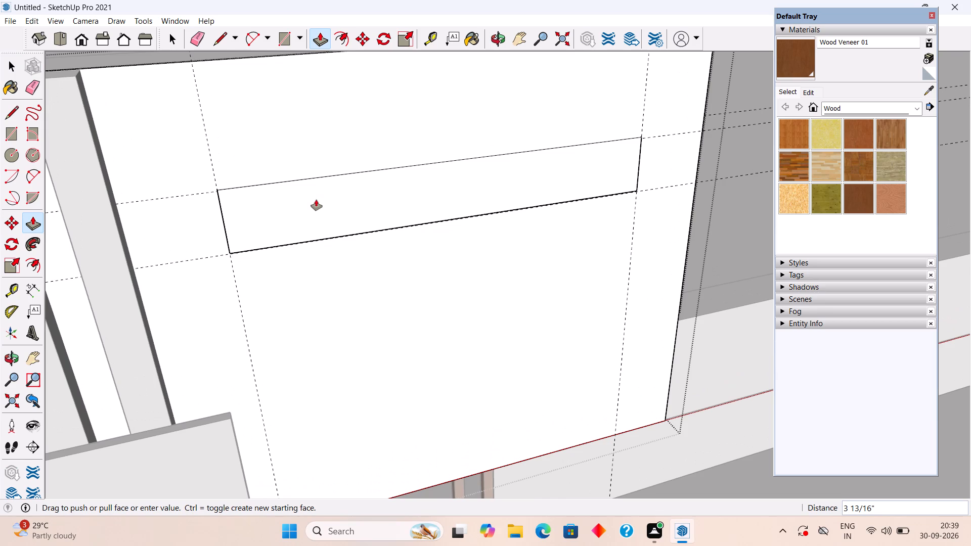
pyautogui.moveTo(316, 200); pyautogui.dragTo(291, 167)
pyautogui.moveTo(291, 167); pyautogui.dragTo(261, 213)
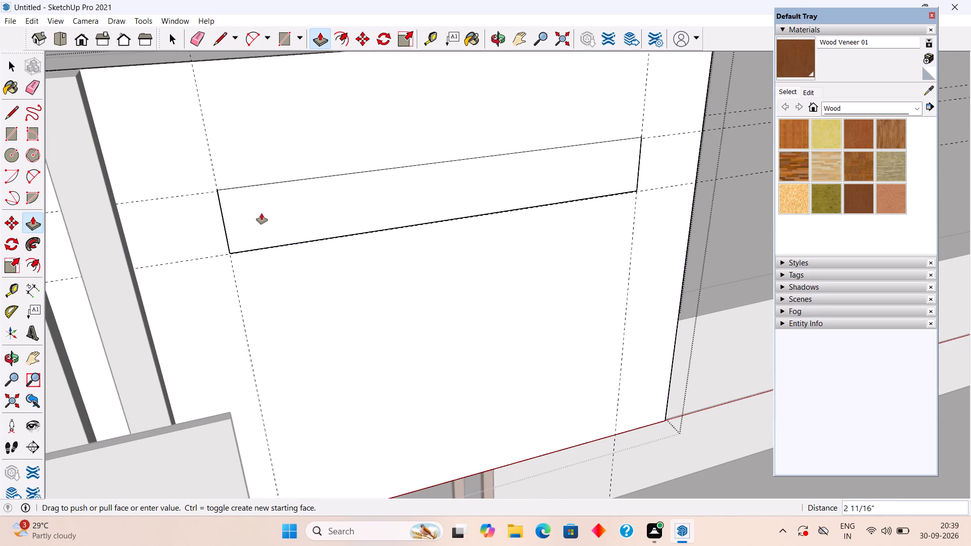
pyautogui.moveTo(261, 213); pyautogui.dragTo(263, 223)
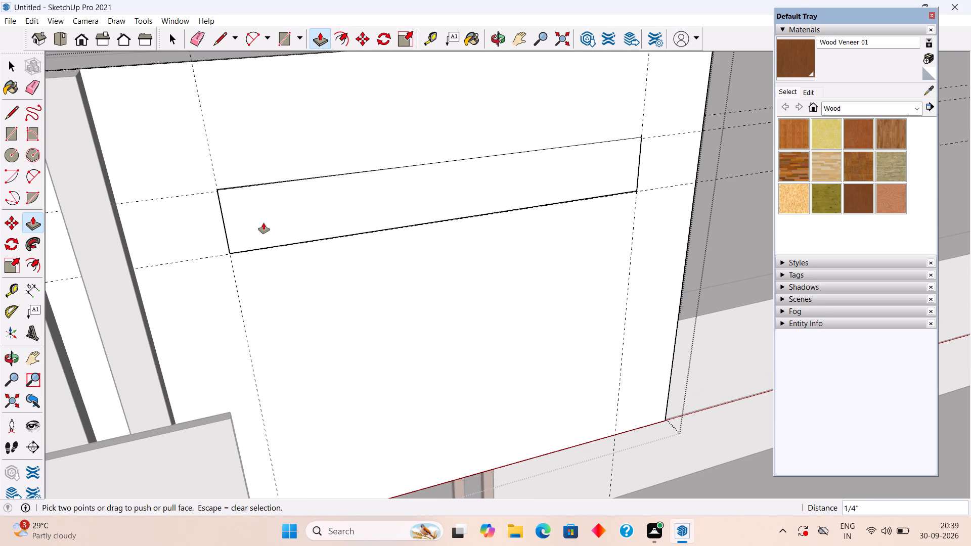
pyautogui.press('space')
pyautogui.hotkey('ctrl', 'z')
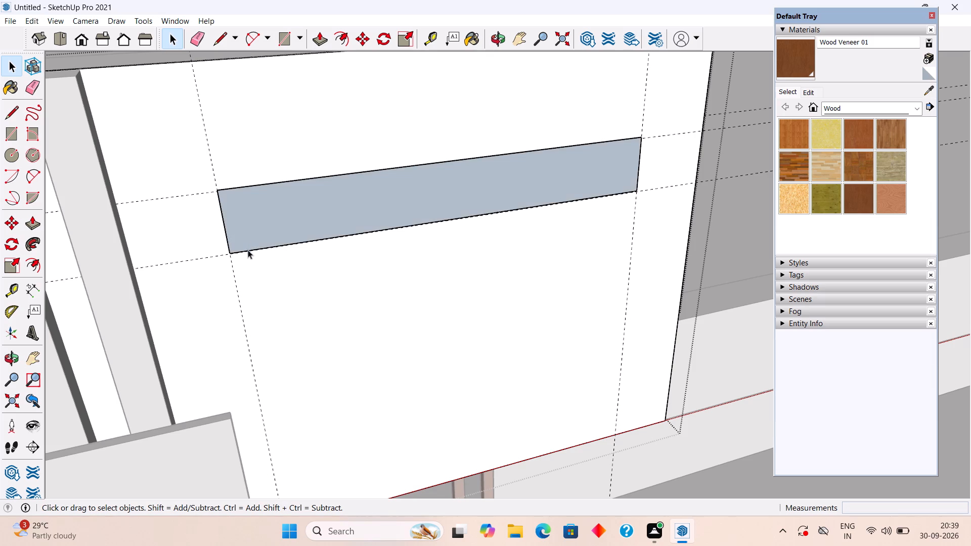
# Undo the rectangle, its two vertical guides and the placement of the horizontal guides on the plain wall face.
pyautogui.hotkey('ctrl', 'z')
pyautogui.hotkey('ctrl', 'z')
pyautogui.hotkey('ctrl', 'z')
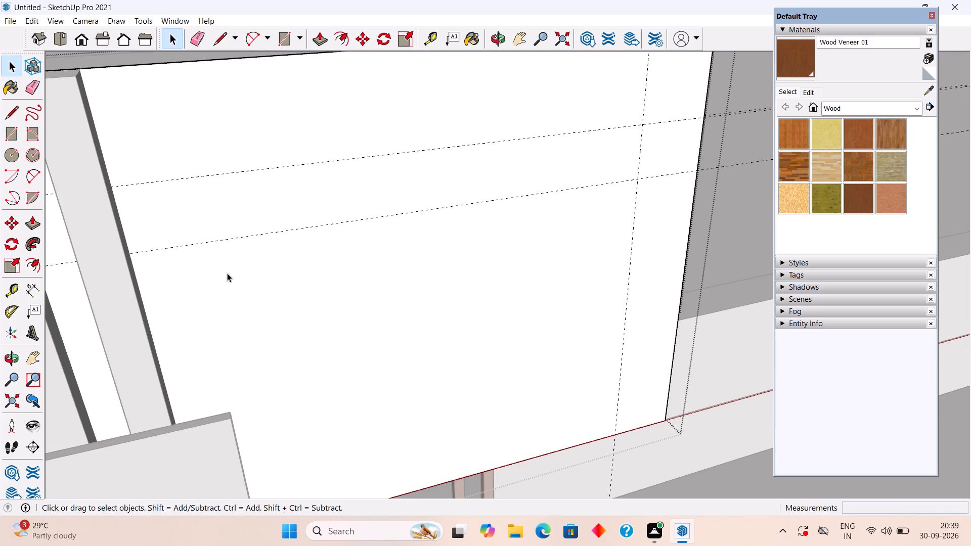
pyautogui.hotkey('ctrl', 'z')
pyautogui.hotkey('ctrl', 'z')
pyautogui.hotkey('ctrl', 'z')
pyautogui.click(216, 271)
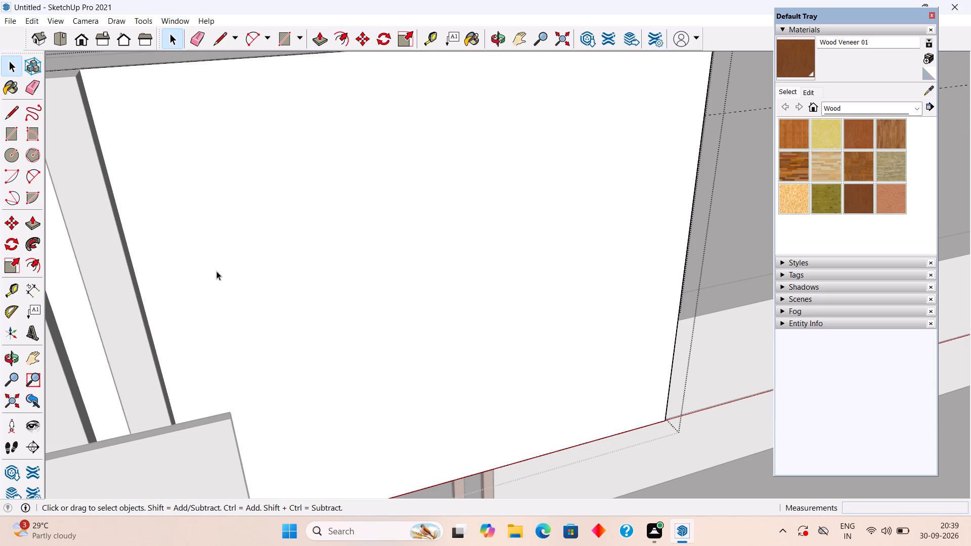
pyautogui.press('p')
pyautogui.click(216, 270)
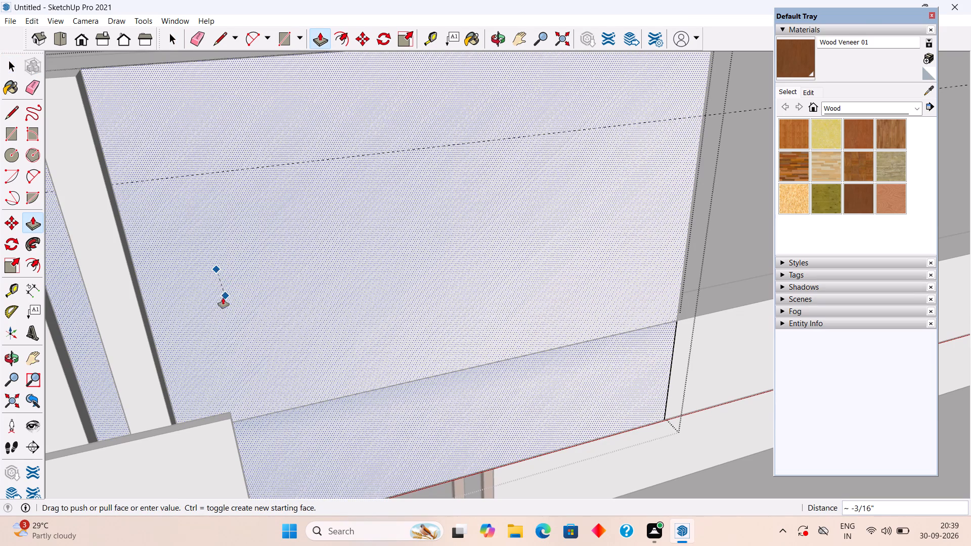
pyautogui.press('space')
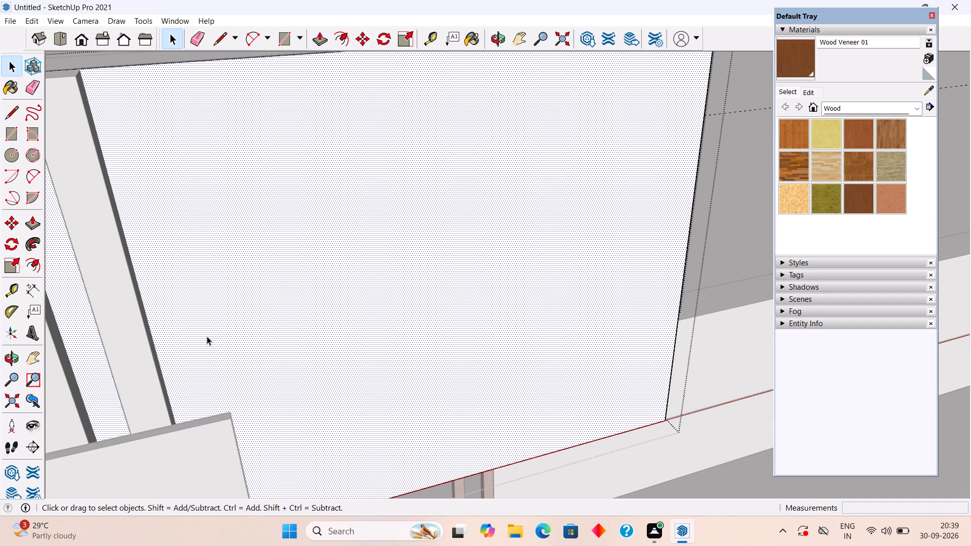
# Push/Pull the plain wall face with the vertical strips outward about 2 13/16" and leave its group.
pyautogui.scroll(-4, 207, 333)
pyautogui.moveTo(214, 347); pyautogui.dragTo(376, 375, button='middle')
pyautogui.scroll(-1, 278, 353)
pyautogui.click(395, 359)
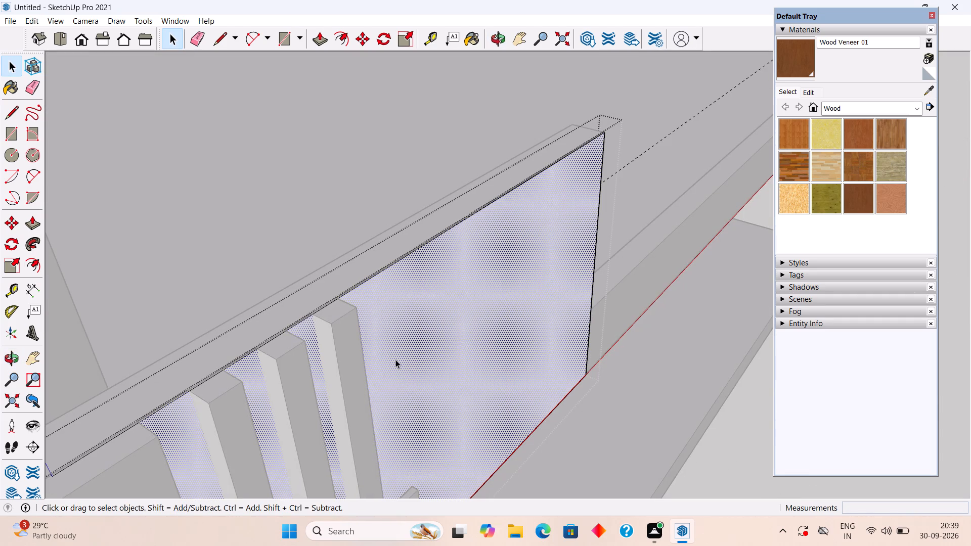
pyautogui.press('p')
pyautogui.click(395, 359)
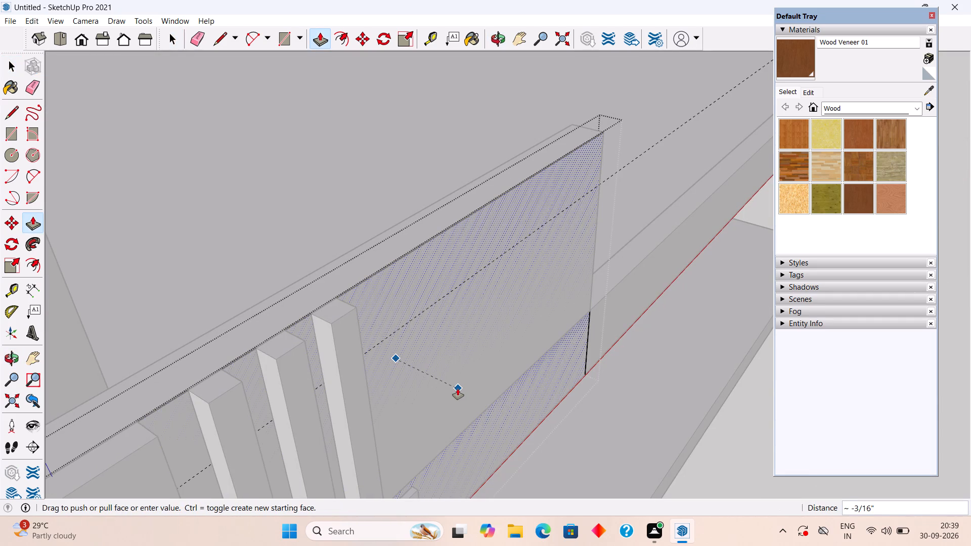
pyautogui.scroll(-8, 493, 374)
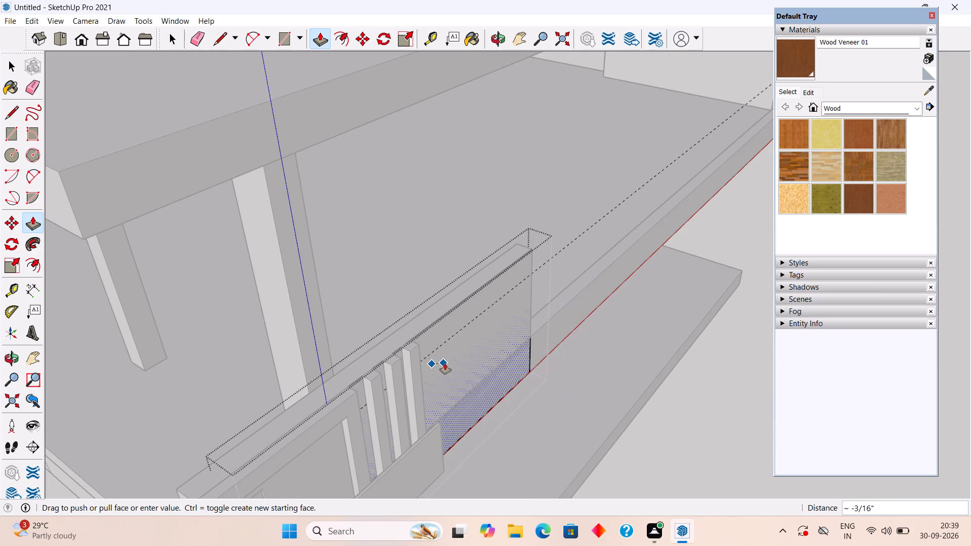
pyautogui.scroll(-2, 536, 367)
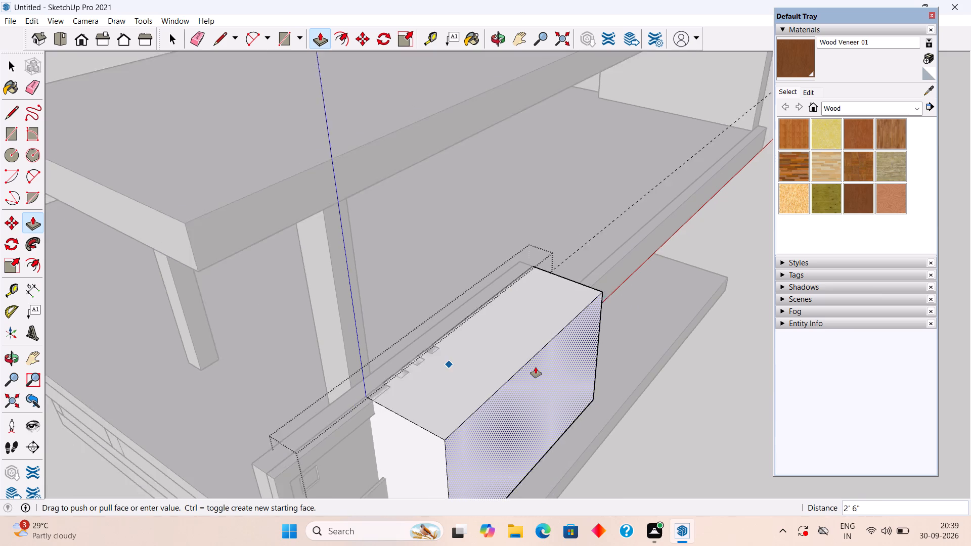
pyautogui.scroll(-2, 536, 367)
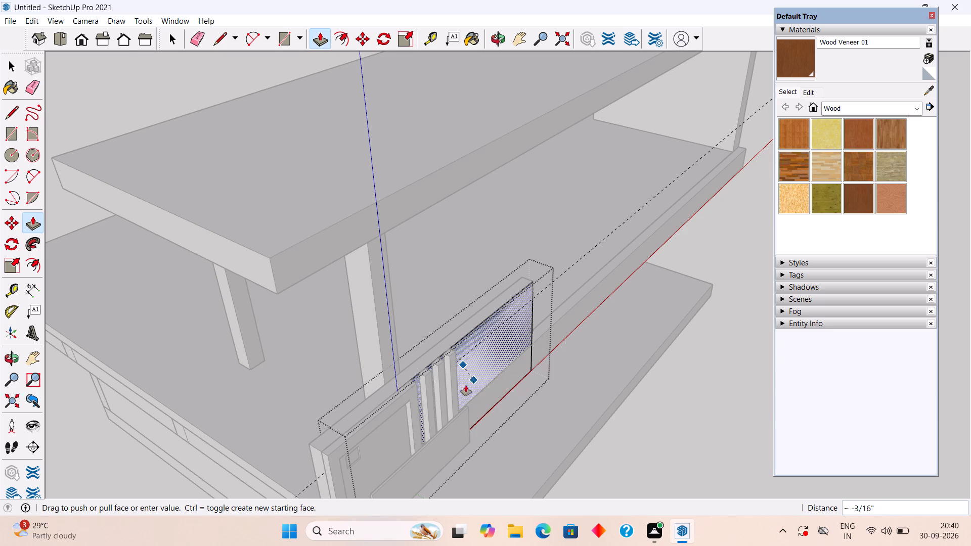
pyautogui.click(444, 396)
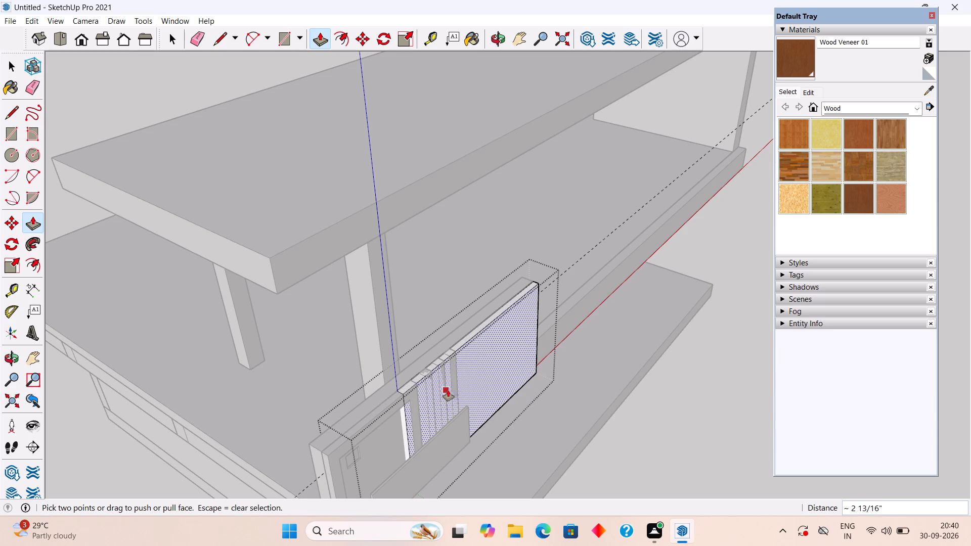
pyautogui.press('space')
pyautogui.moveTo(443, 379); pyautogui.dragTo(290, 296, button='middle')
pyautogui.scroll(-1, 387, 385)
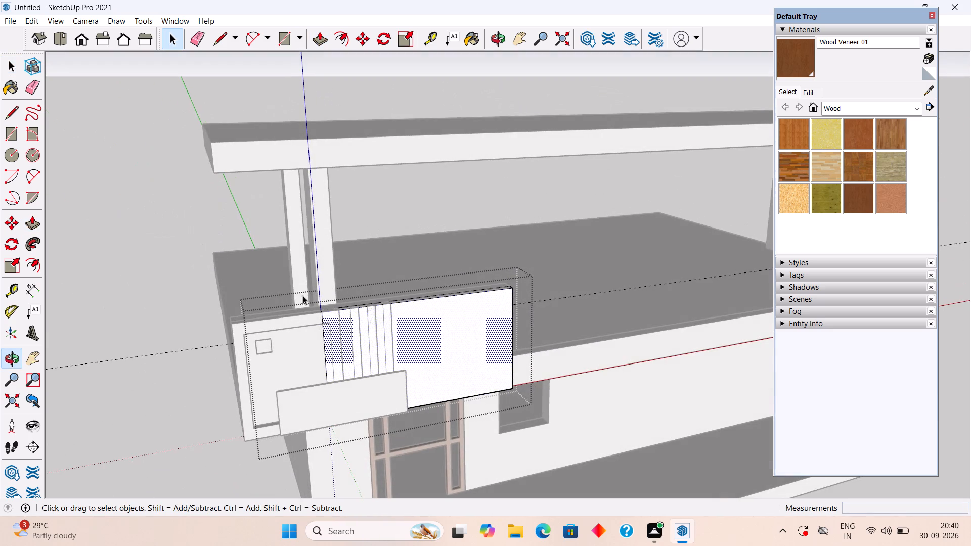
pyautogui.scroll(2, 399, 313)
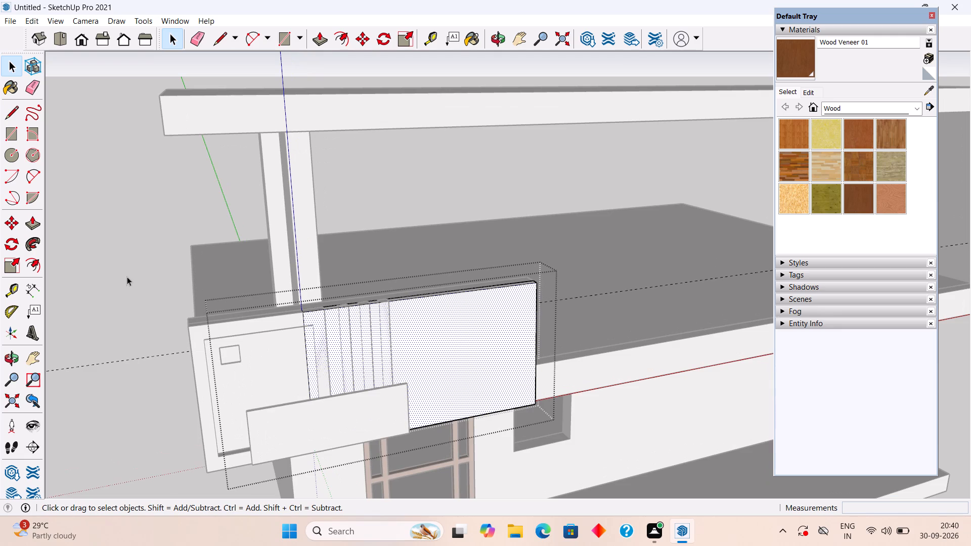
pyautogui.click(113, 267)
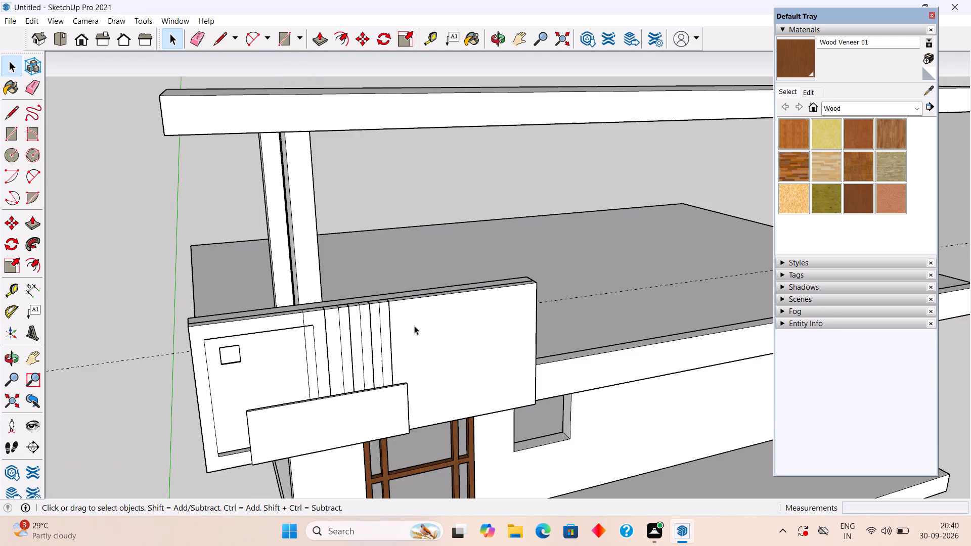
# Place two horizontal guides along the top and bottom edges of the small square in the framed recess.
pyautogui.moveTo(412, 324); pyautogui.dragTo(335, 297, button='middle')
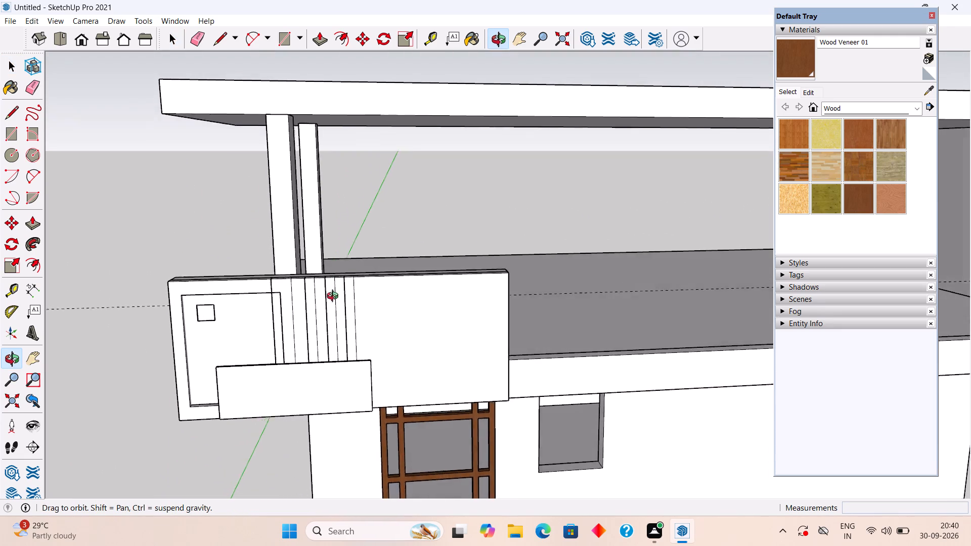
pyautogui.moveTo(335, 297); pyautogui.dragTo(272, 378, button='middle')
pyautogui.scroll(3, 451, 353)
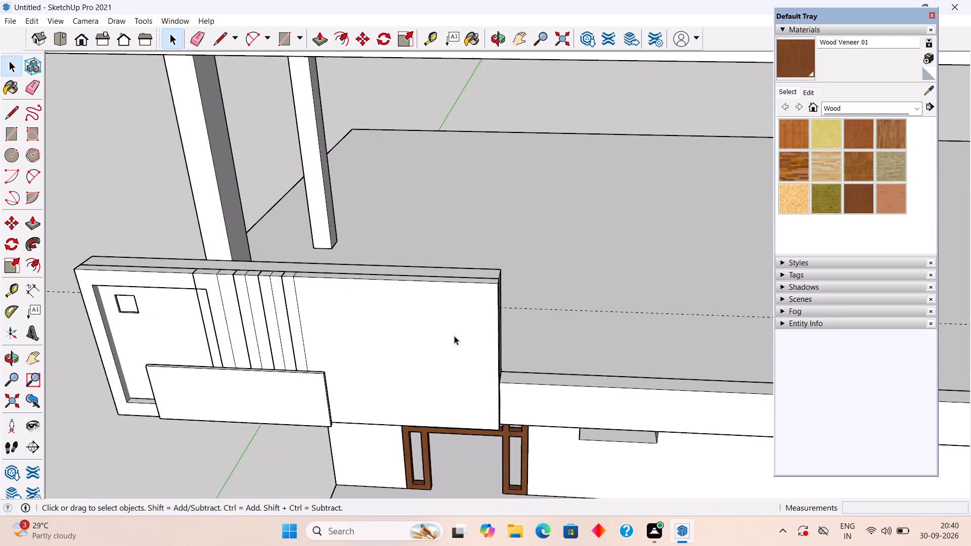
pyautogui.moveTo(454, 335); pyautogui.dragTo(491, 271, button='middle')
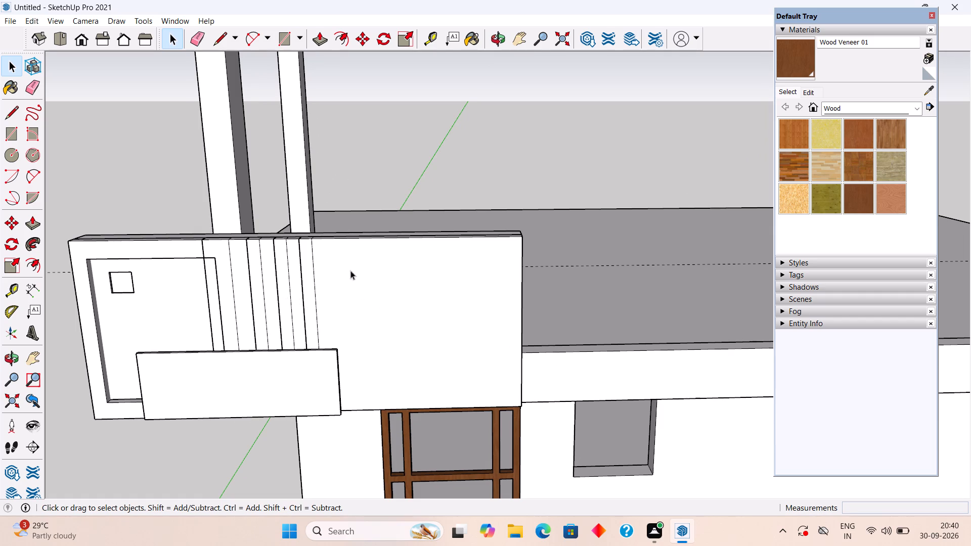
pyautogui.moveTo(130, 287); pyautogui.dragTo(247, 295, button='middle')
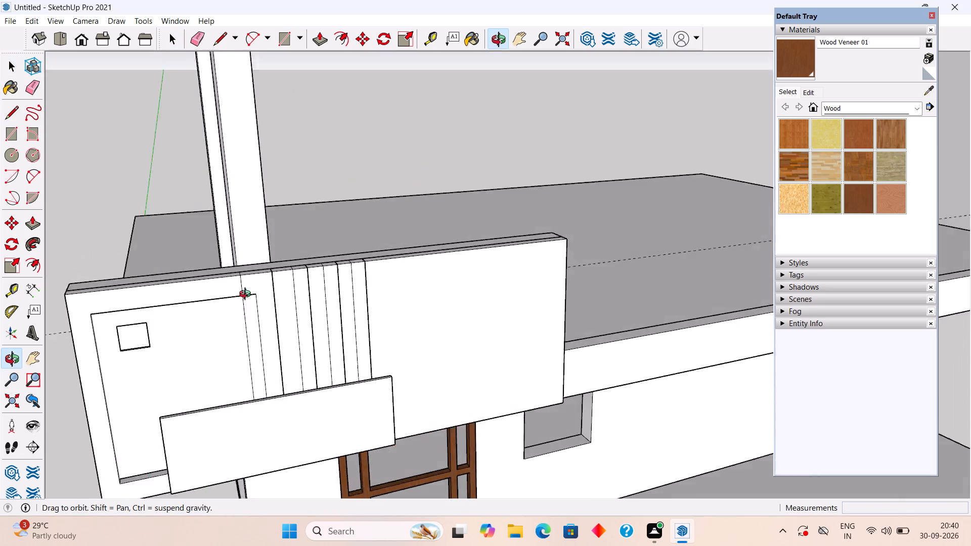
pyautogui.moveTo(247, 295); pyautogui.dragTo(408, 248, button='middle')
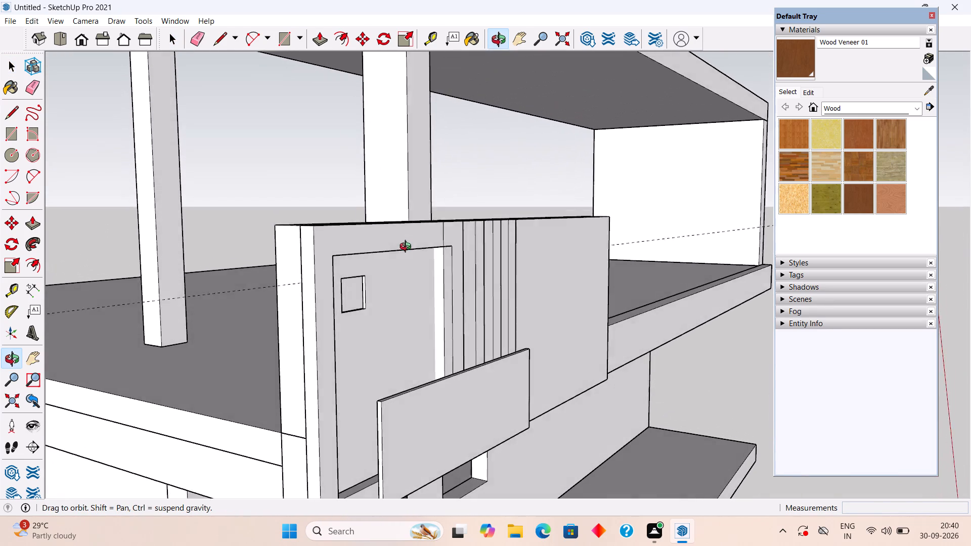
pyautogui.moveTo(408, 248); pyautogui.dragTo(378, 262, button='middle')
pyautogui.press('t')
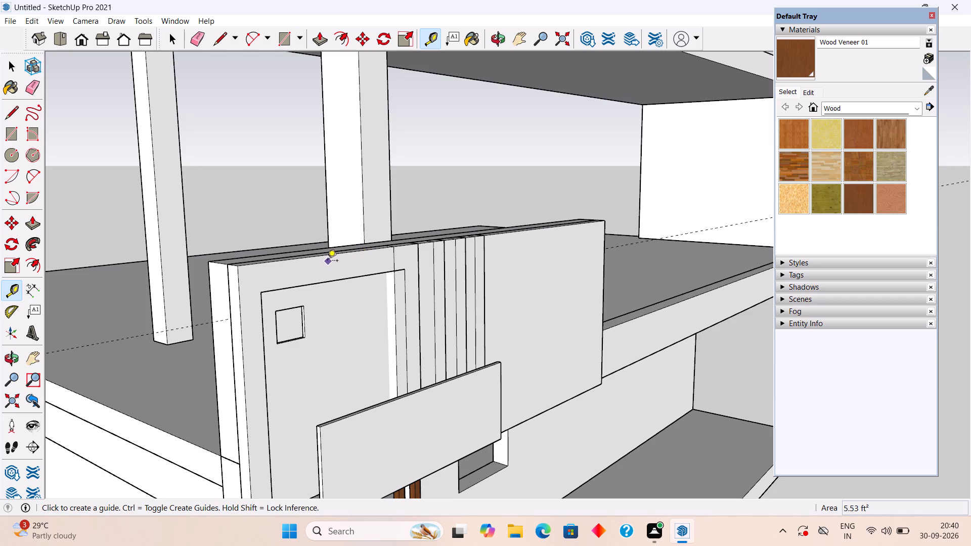
pyautogui.click(283, 309)
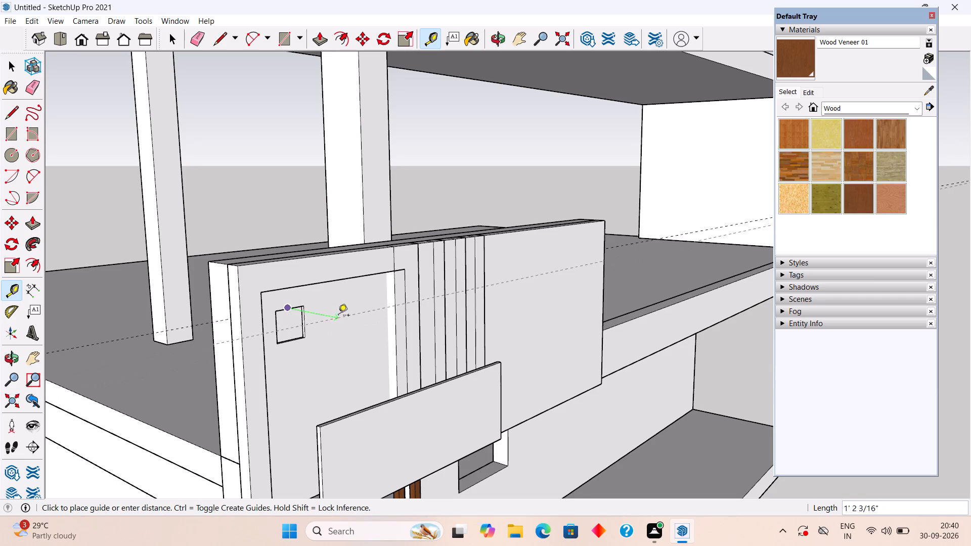
pyautogui.moveTo(336, 315); pyautogui.dragTo(25, 390, button='middle')
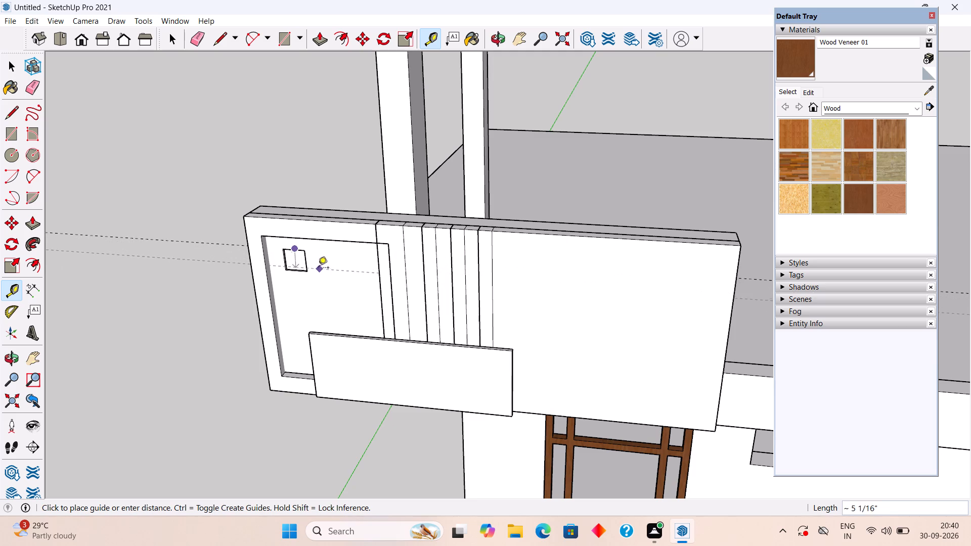
pyautogui.click(301, 255)
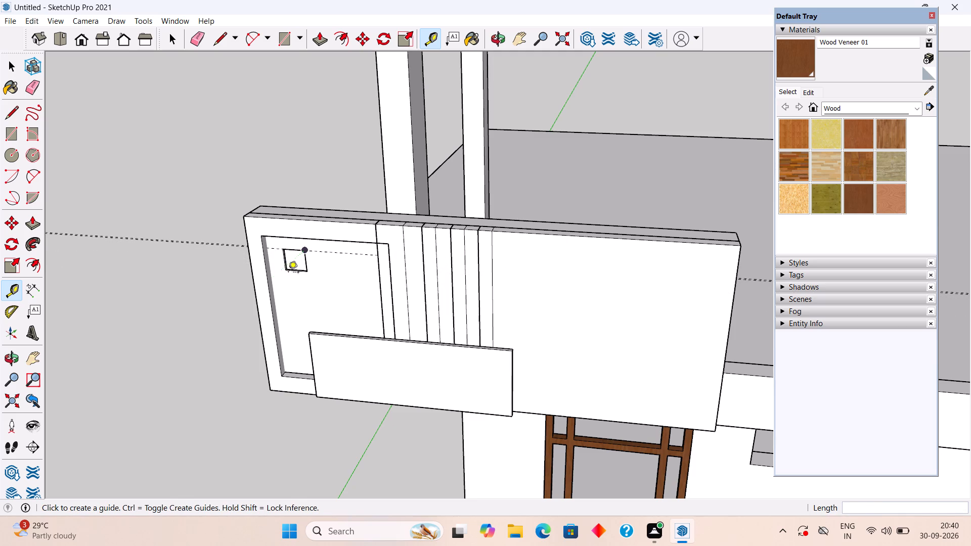
pyautogui.click(297, 271)
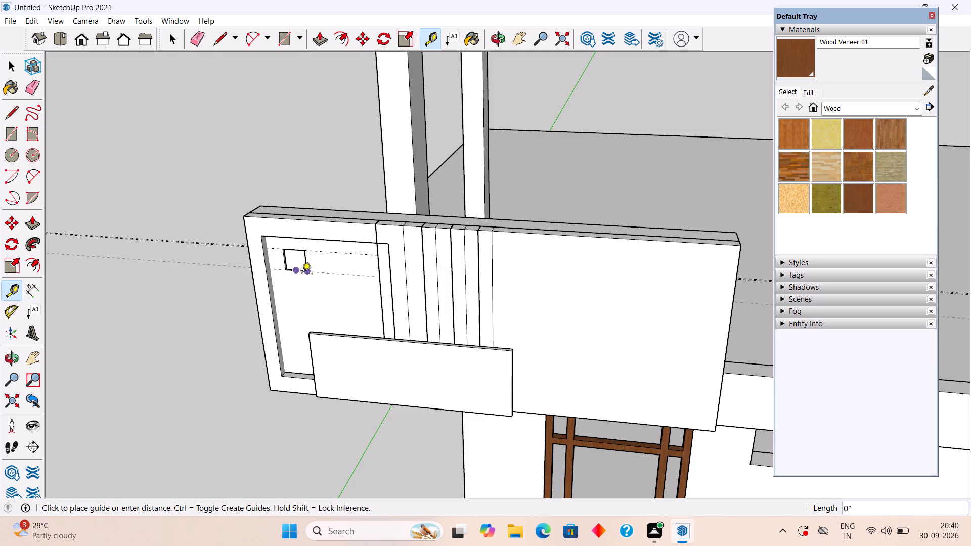
pyautogui.click(306, 274)
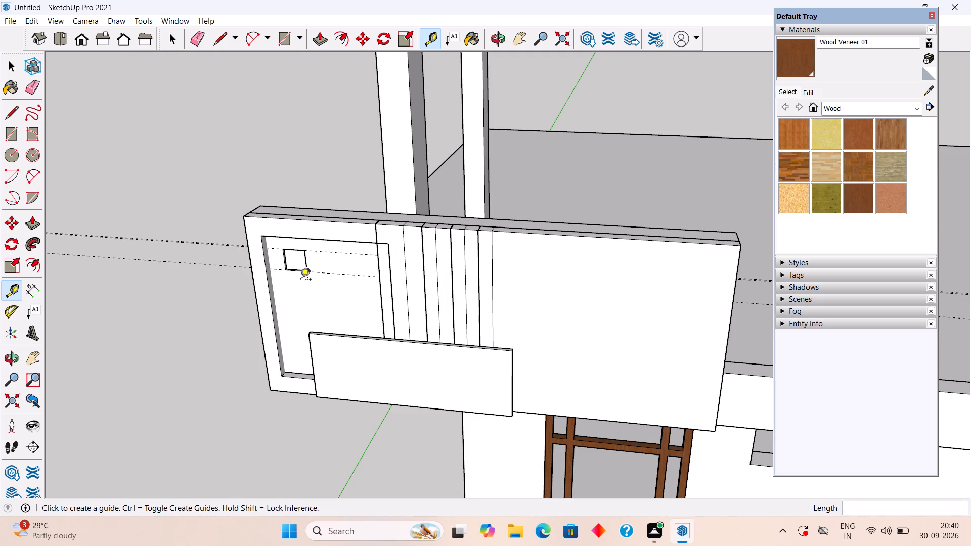
pyautogui.press('space')
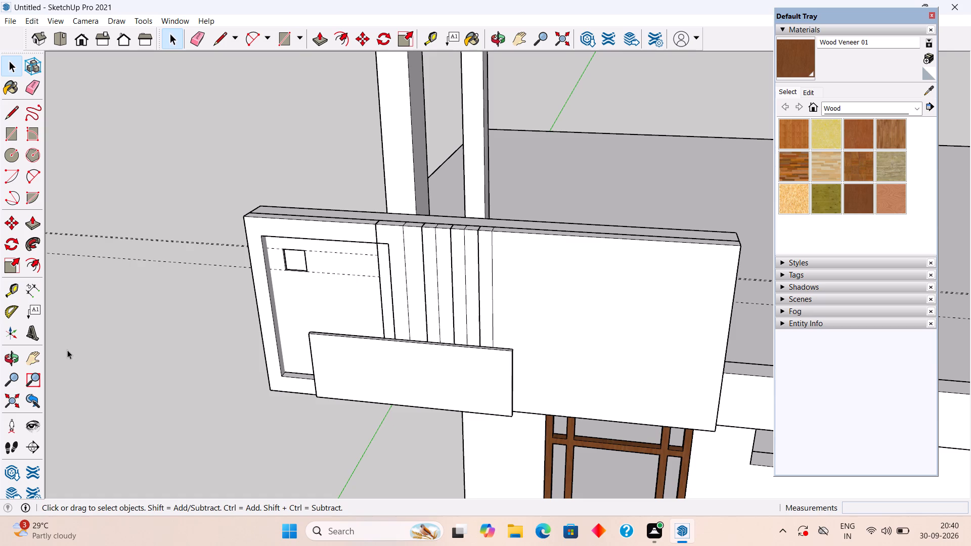
# Move the two horizontal guides of the small square together about 2 3/8" outward, in front of the parapet's wall face.
pyautogui.moveTo(89, 334); pyautogui.dragTo(532, 254, button='middle')
pyautogui.scroll(-1, 115, 328)
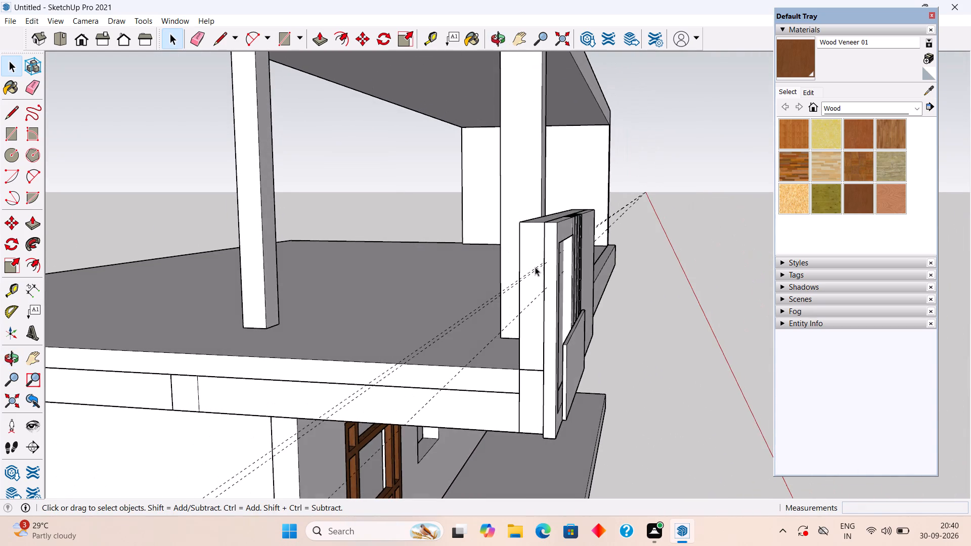
pyautogui.scroll(8, 539, 287)
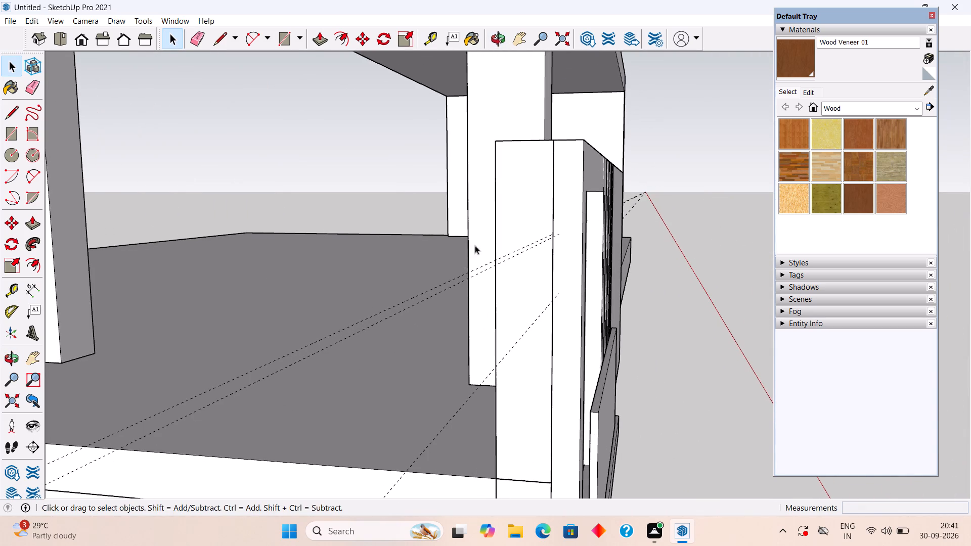
pyautogui.click(480, 273)
pyautogui.keyDown('shift'); pyautogui.click(497, 365); pyautogui.keyUp('shift')
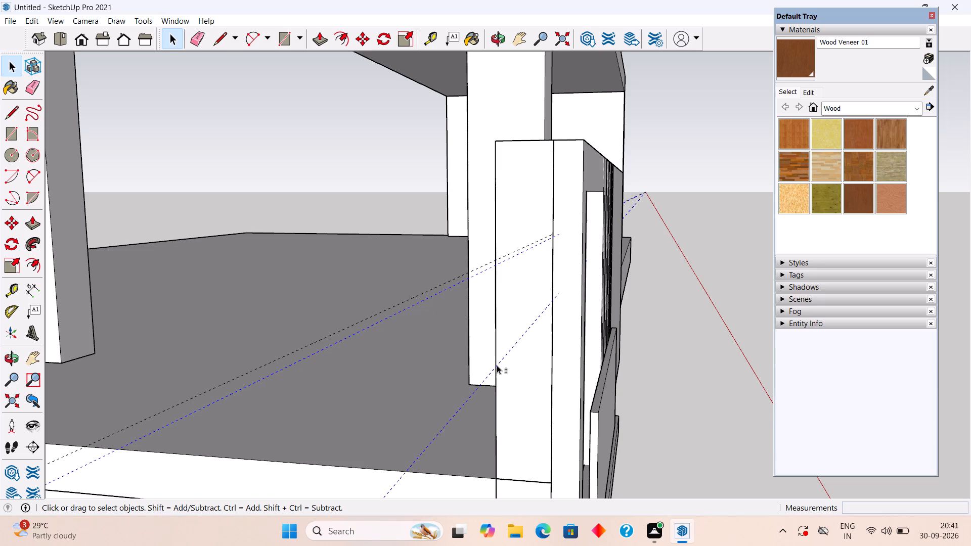
pyautogui.press('m')
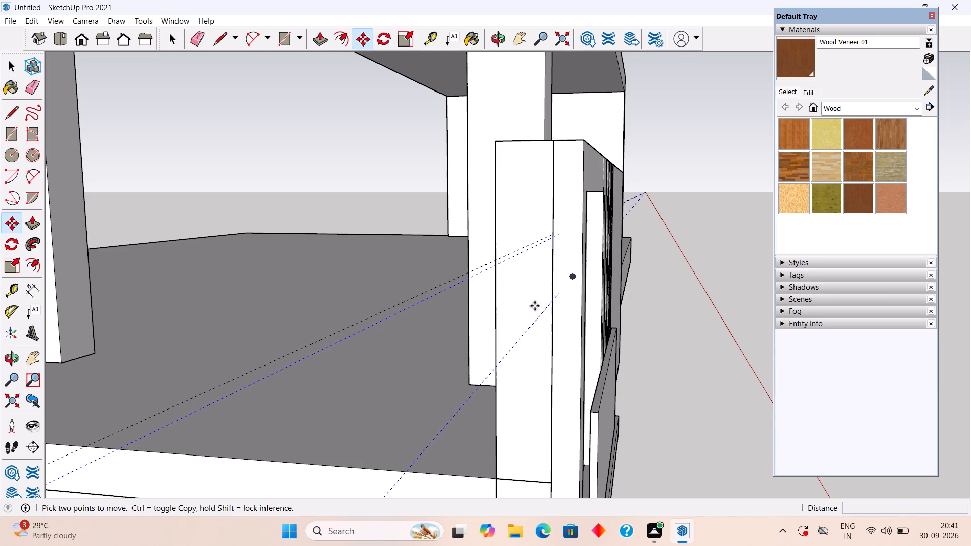
pyautogui.click(551, 305)
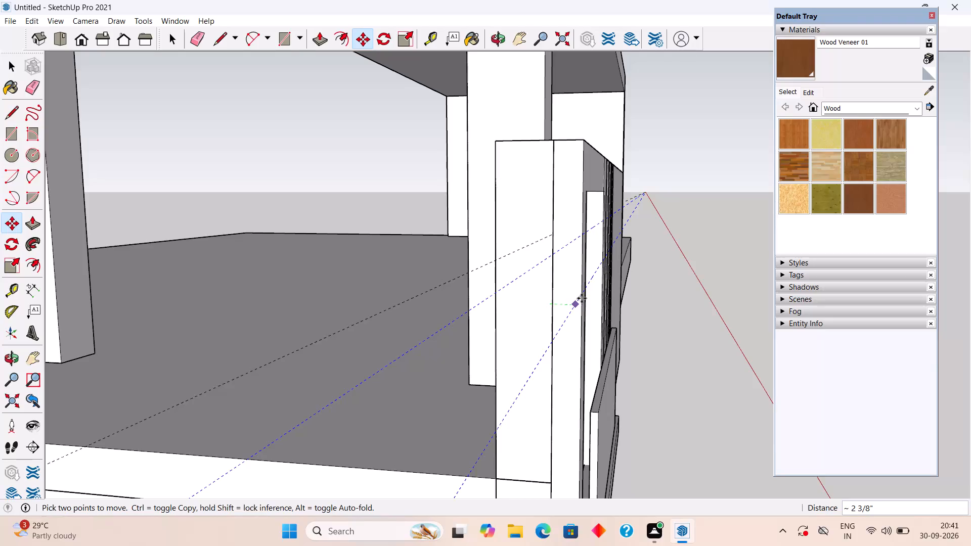
pyautogui.click(582, 298)
pyautogui.press('space')
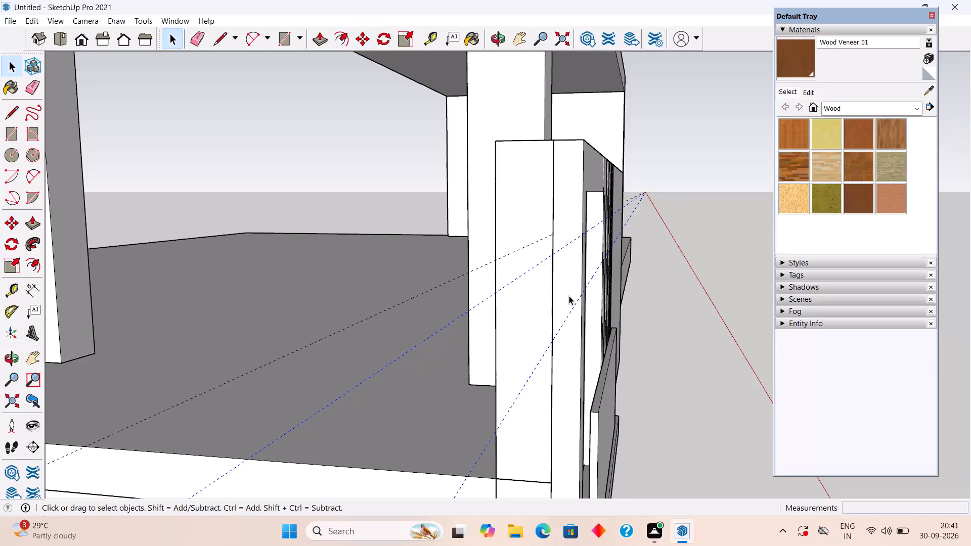
# In the plain wall's group, place two vertical guides, 8" in from its outer edge and 8" from the last vertical strip.
pyautogui.moveTo(567, 284); pyautogui.dragTo(6, 316, button='middle')
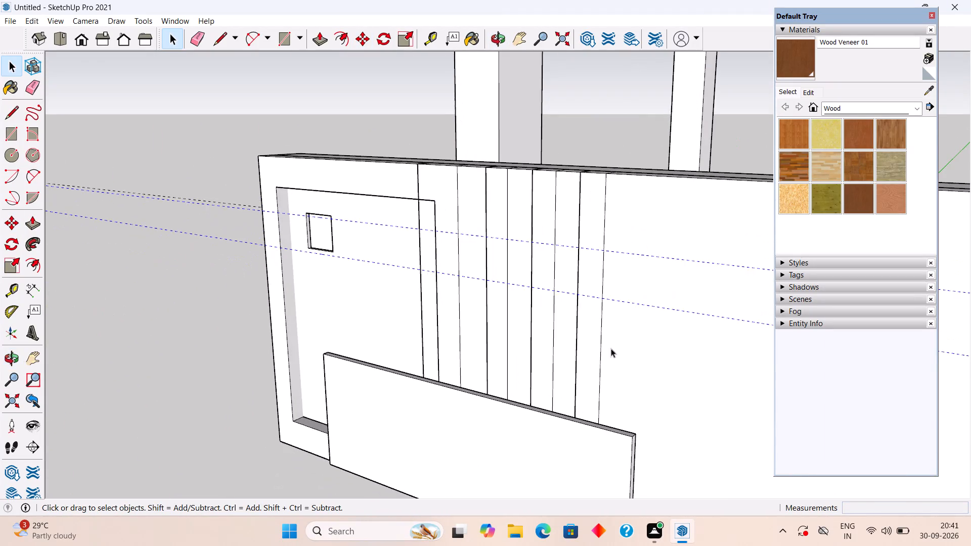
pyautogui.scroll(-14, 658, 338)
pyautogui.moveTo(625, 311); pyautogui.dragTo(745, 269, button='middle')
pyautogui.scroll(6, 494, 240)
pyautogui.click(539, 265)
pyautogui.doubleClick(539, 265)
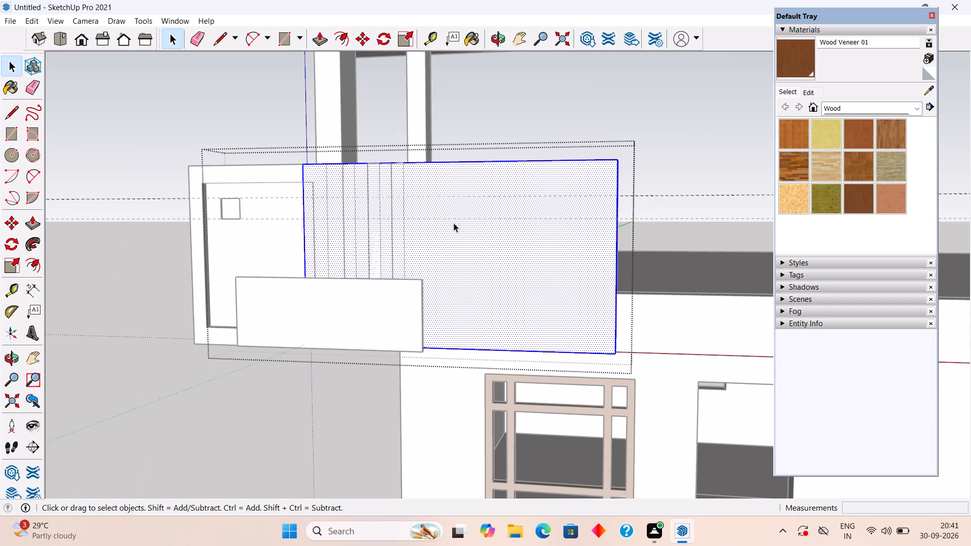
pyautogui.press('t')
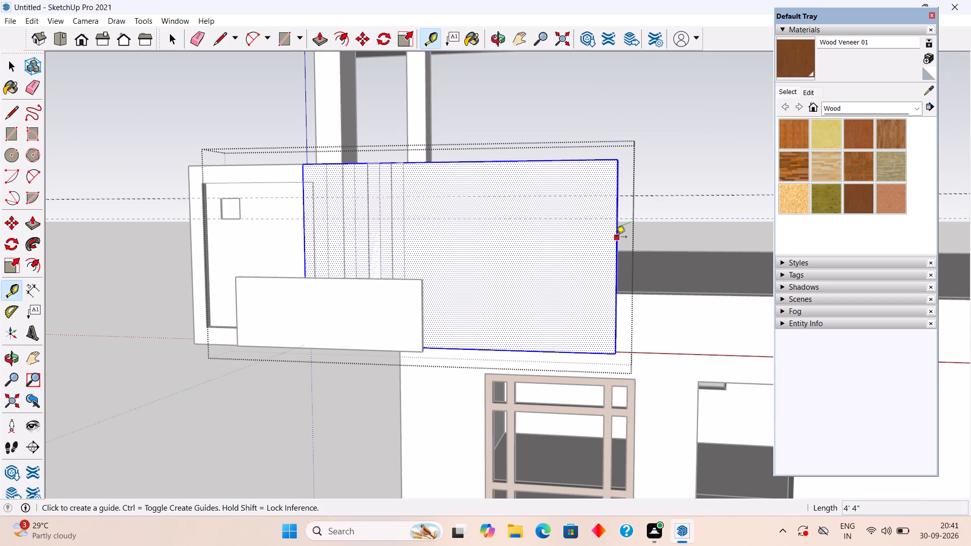
pyautogui.click(616, 238)
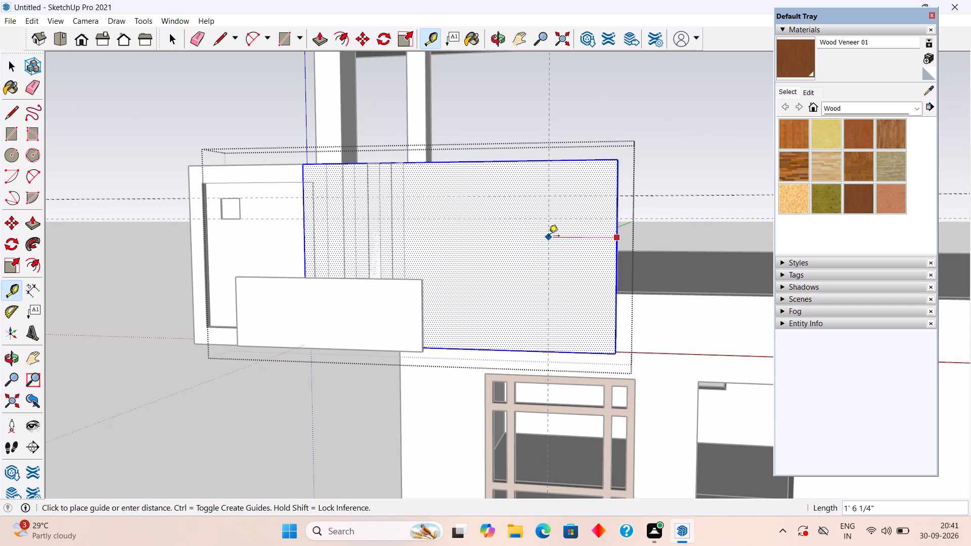
pyautogui.press('8')
pyautogui.hotkey('shift', '"')
pyautogui.press('Return')
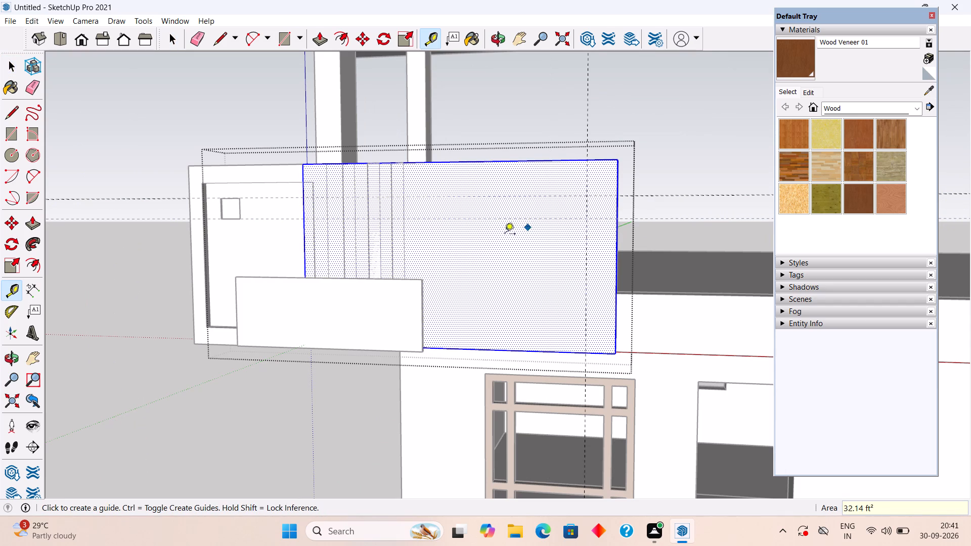
pyautogui.scroll(2, 404, 256)
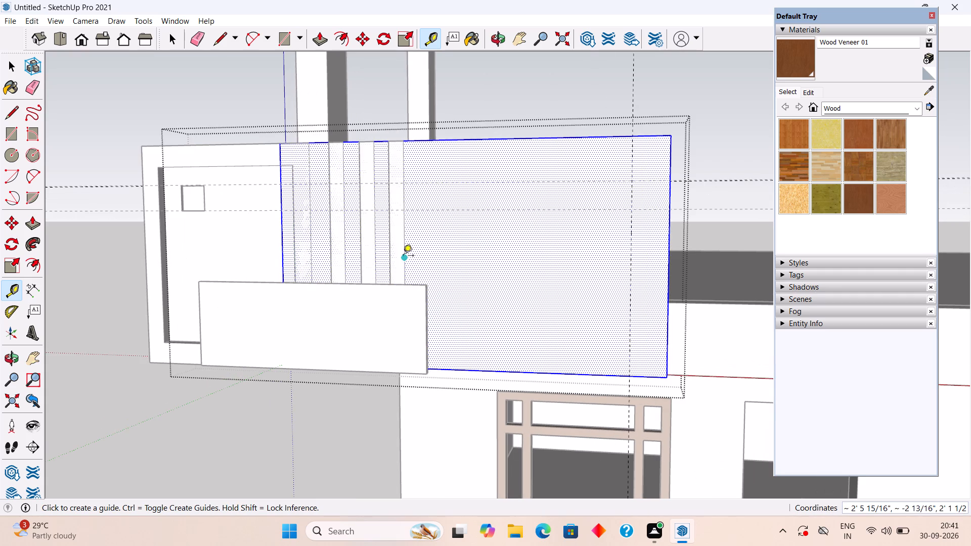
pyautogui.click(402, 243)
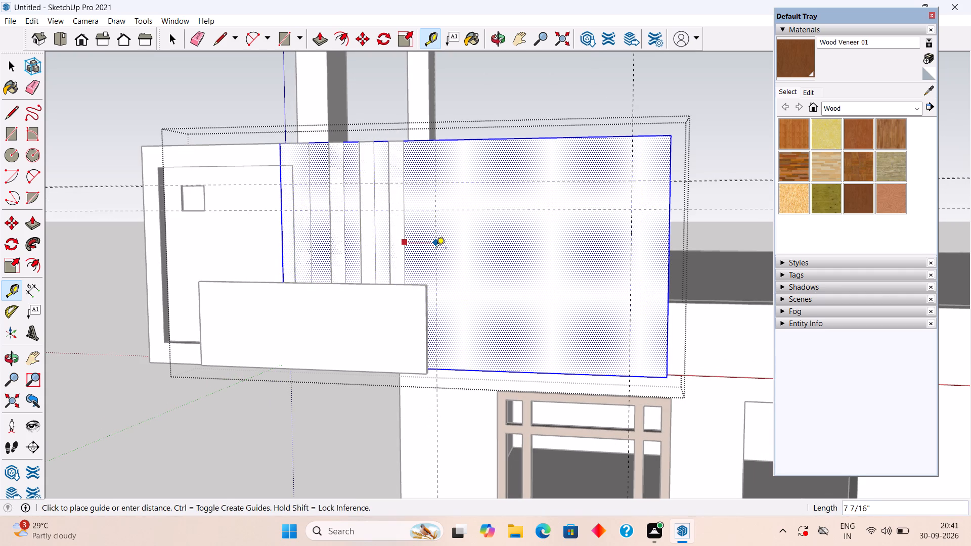
pyautogui.write('8"')
pyautogui.press('Return')
pyautogui.press('space')
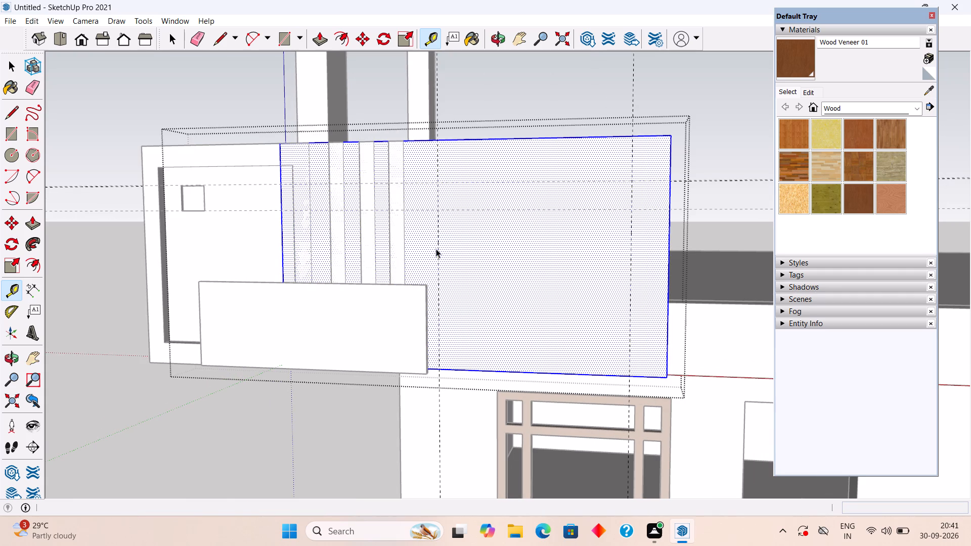
# Draw a rectangle about 3' 7" by 6 1/8" between the guide intersections on the plain wall face.
pyautogui.write('r')
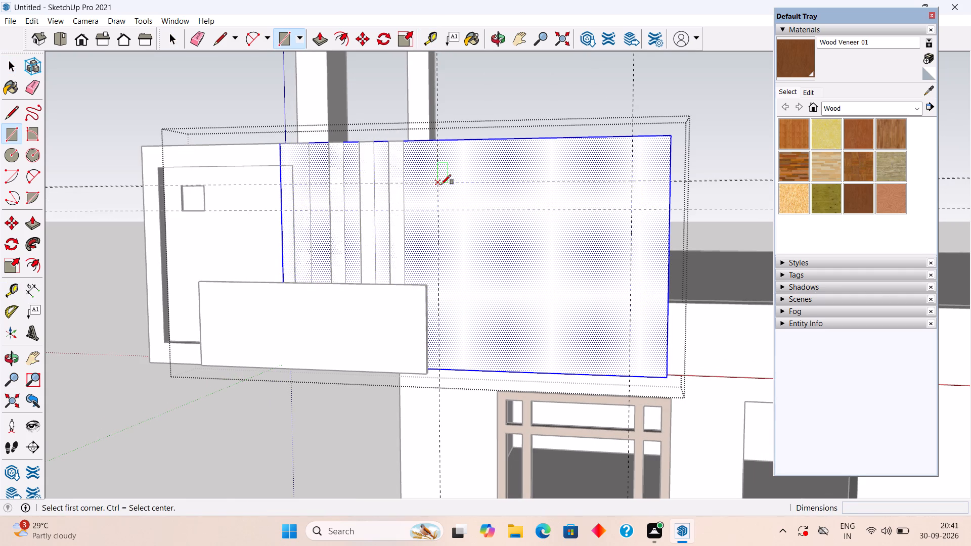
pyautogui.click(441, 185)
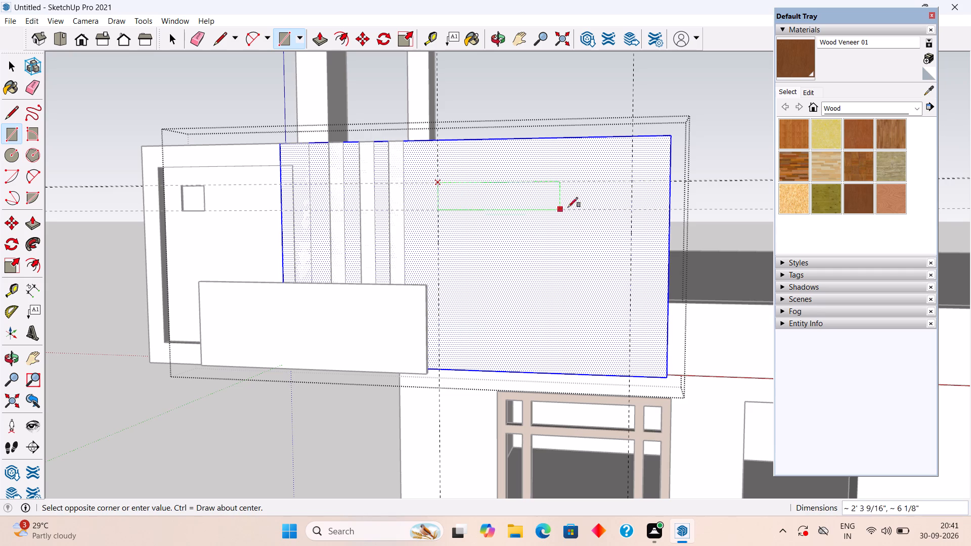
pyautogui.click(630, 209)
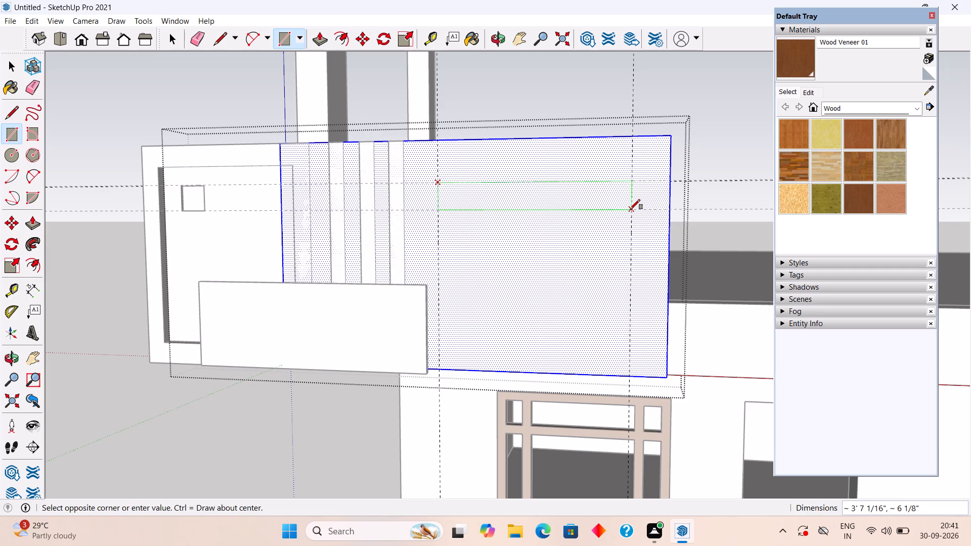
pyautogui.press('space')
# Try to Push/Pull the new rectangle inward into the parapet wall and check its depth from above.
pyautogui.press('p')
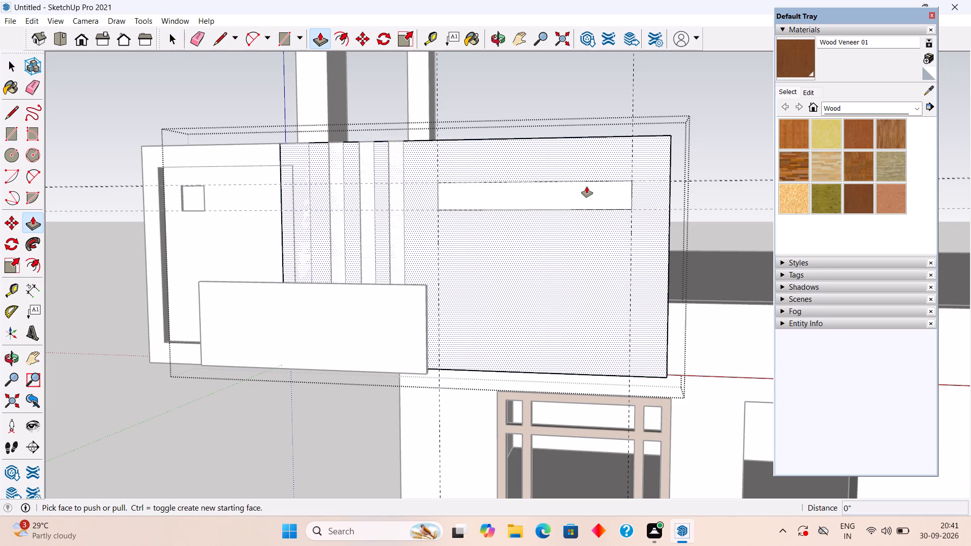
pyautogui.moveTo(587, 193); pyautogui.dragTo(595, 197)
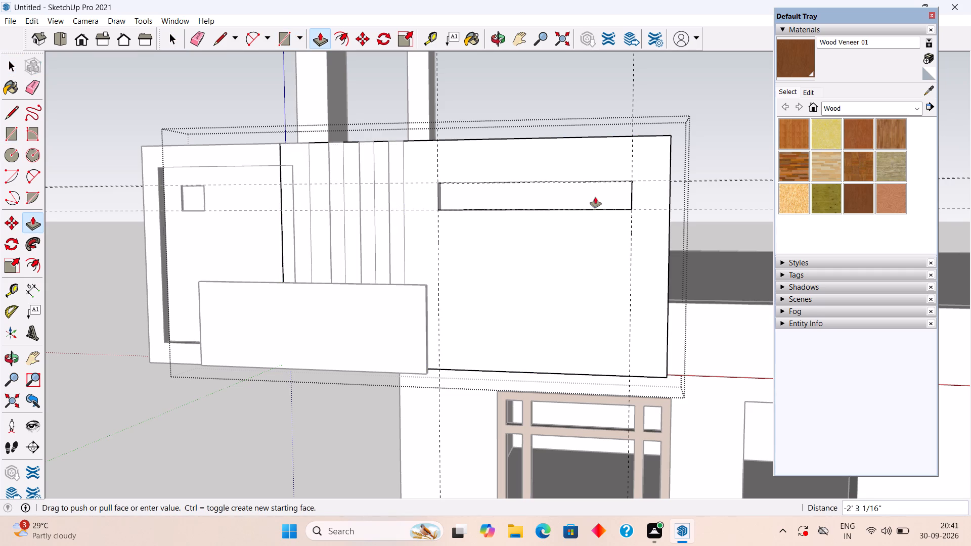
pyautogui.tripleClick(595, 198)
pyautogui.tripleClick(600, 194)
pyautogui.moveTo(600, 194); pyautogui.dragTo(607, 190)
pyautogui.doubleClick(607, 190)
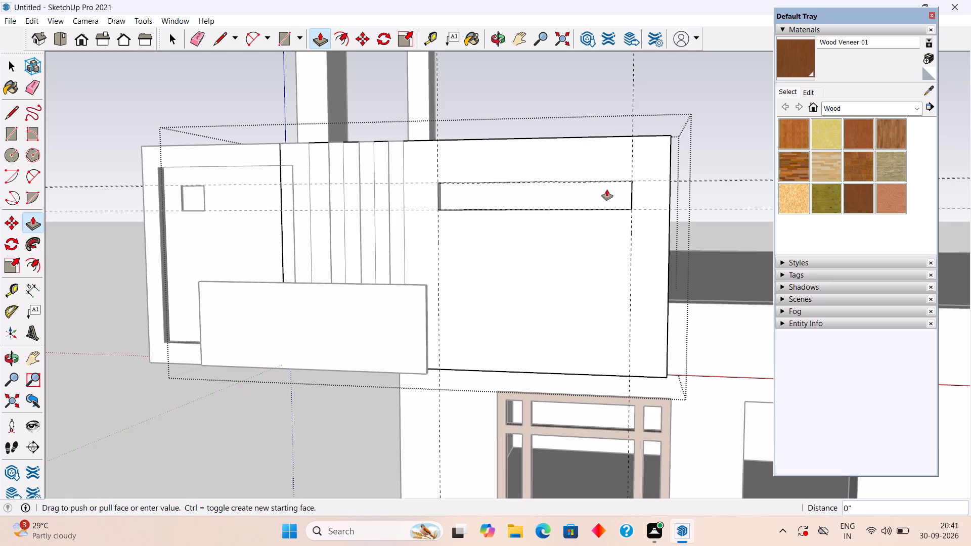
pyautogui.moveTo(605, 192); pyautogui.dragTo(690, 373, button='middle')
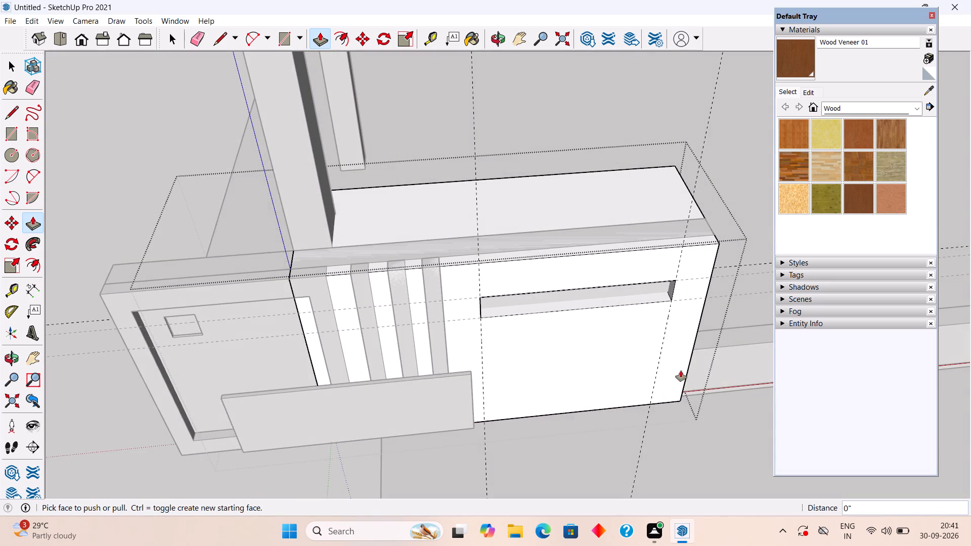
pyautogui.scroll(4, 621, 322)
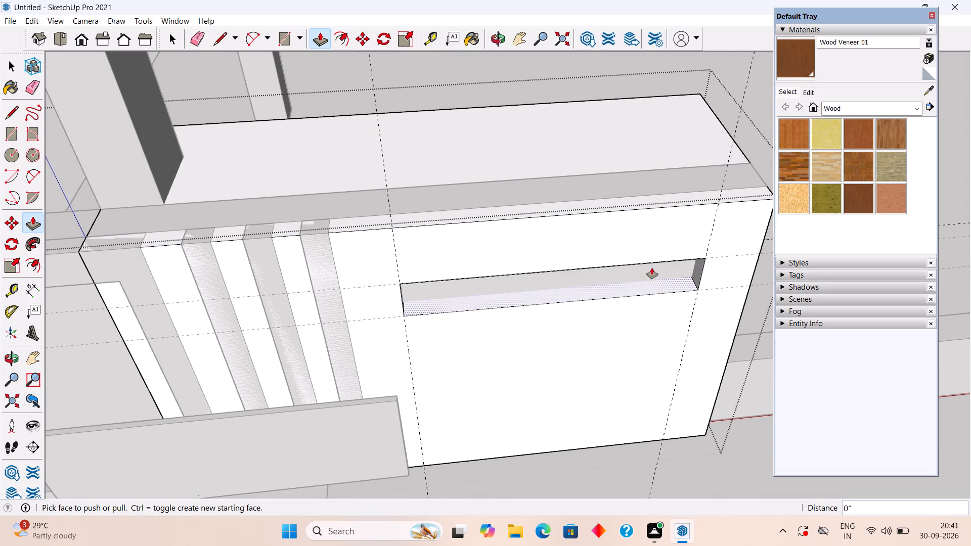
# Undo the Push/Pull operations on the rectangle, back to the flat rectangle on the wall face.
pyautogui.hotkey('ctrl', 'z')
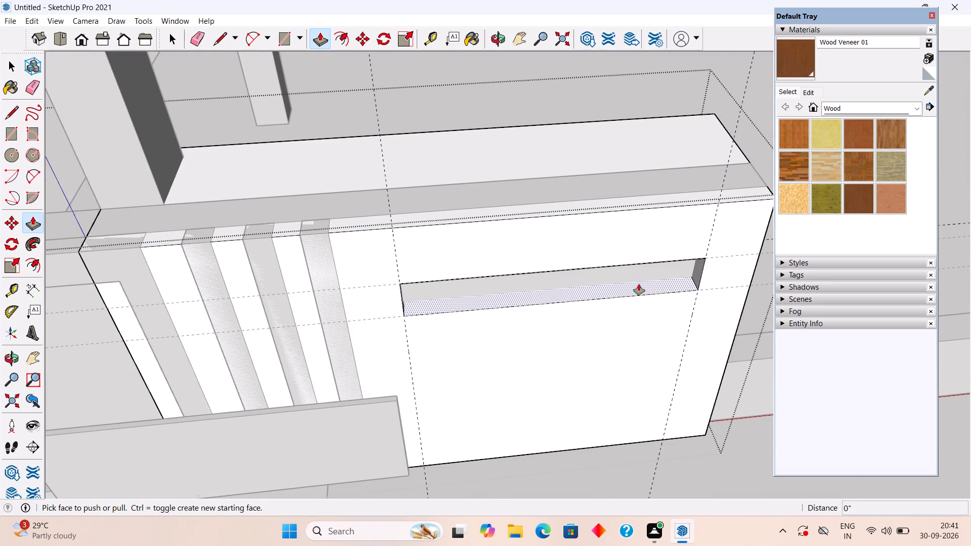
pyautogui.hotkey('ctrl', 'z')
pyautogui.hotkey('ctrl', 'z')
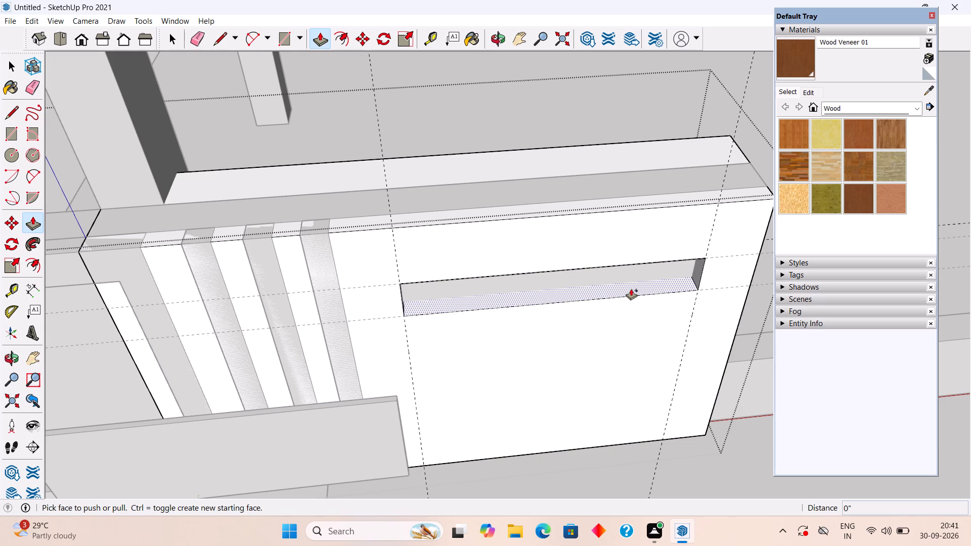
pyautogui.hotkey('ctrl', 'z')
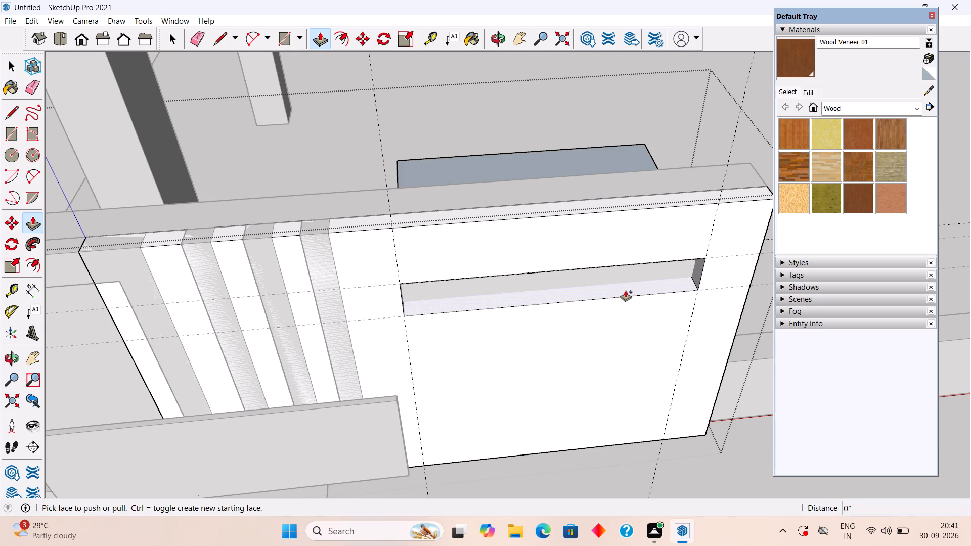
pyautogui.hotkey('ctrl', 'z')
# Push/Pull the rectangle about 3" inward to recess it in the plain wall face.
pyautogui.moveTo(617, 282); pyautogui.dragTo(617, 281)
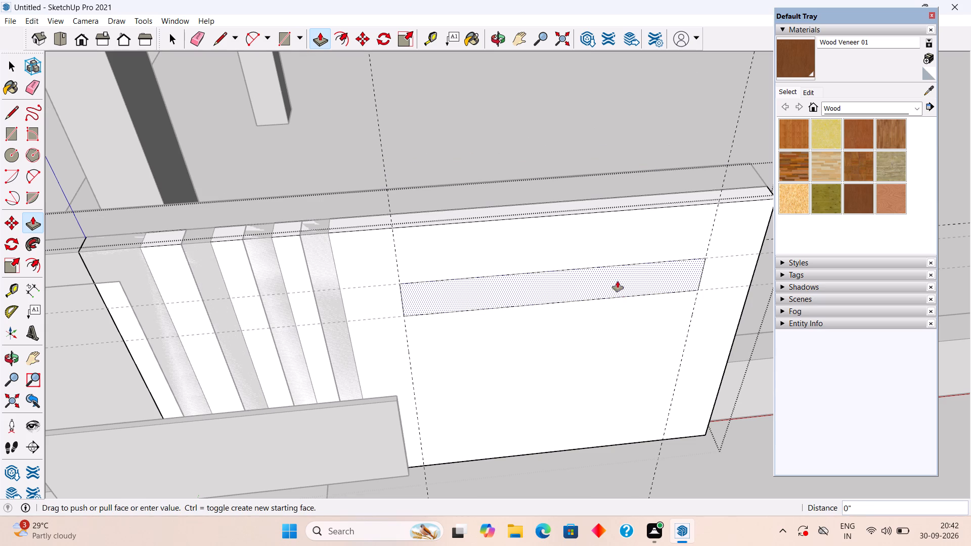
pyautogui.moveTo(617, 281); pyautogui.dragTo(610, 267)
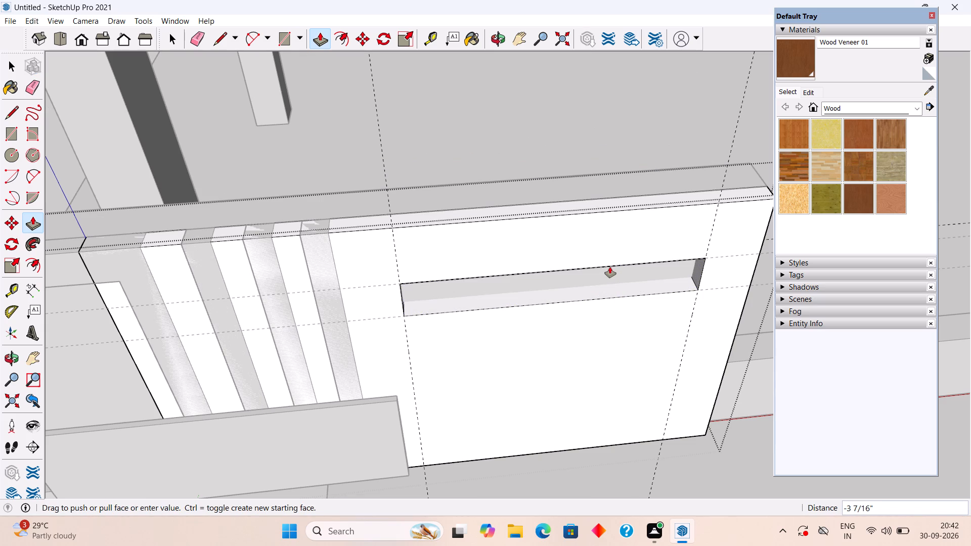
pyautogui.moveTo(610, 267); pyautogui.dragTo(597, 269)
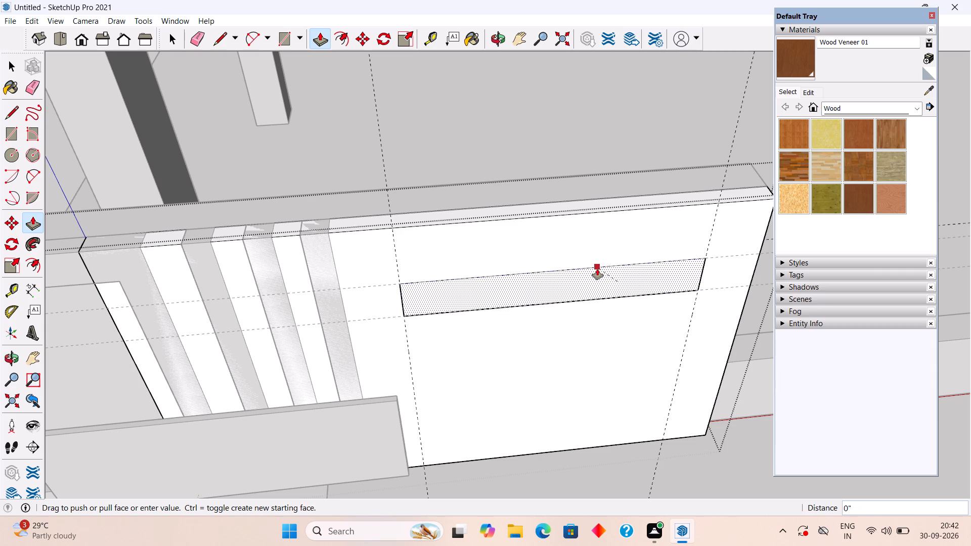
pyautogui.moveTo(597, 269); pyautogui.dragTo(597, 273)
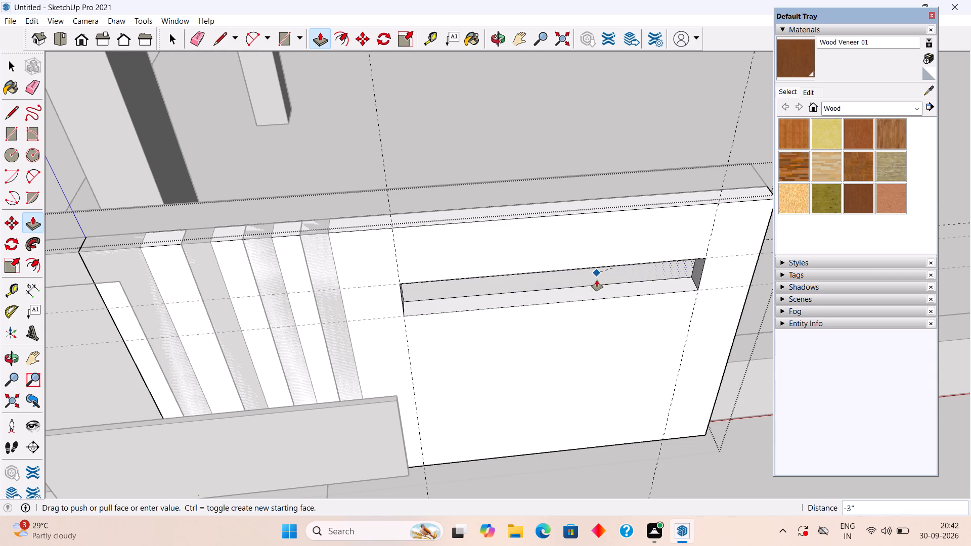
pyautogui.press('space')
# Push/Pull the plain wall face around the rectangle about 2 7/8" inward and leave its group.
pyautogui.click(591, 335)
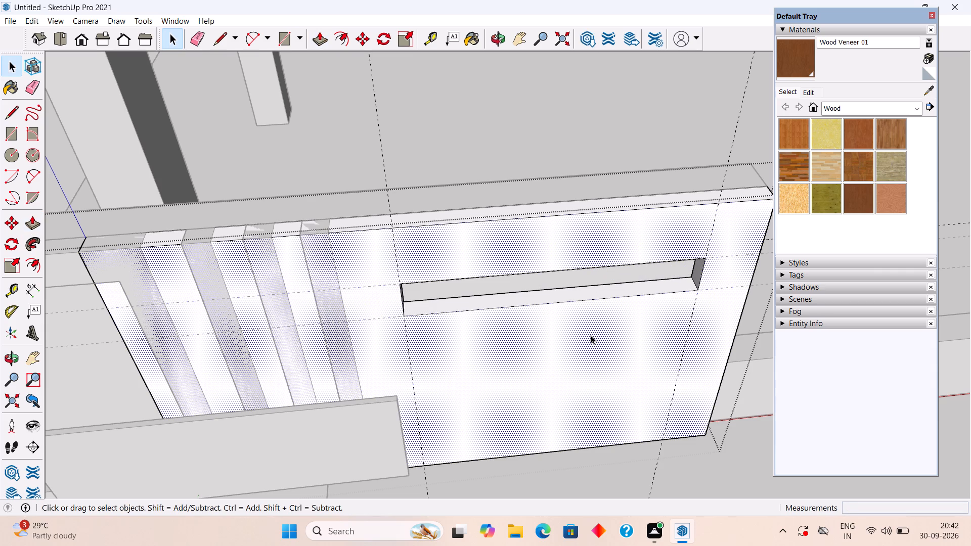
pyautogui.press('p')
pyautogui.click(591, 335)
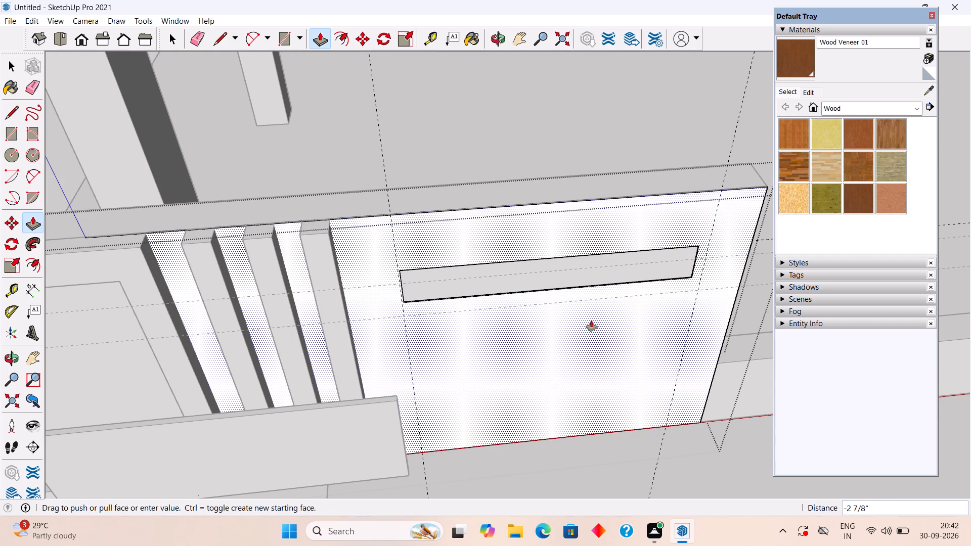
pyautogui.click(591, 321)
pyautogui.press('space')
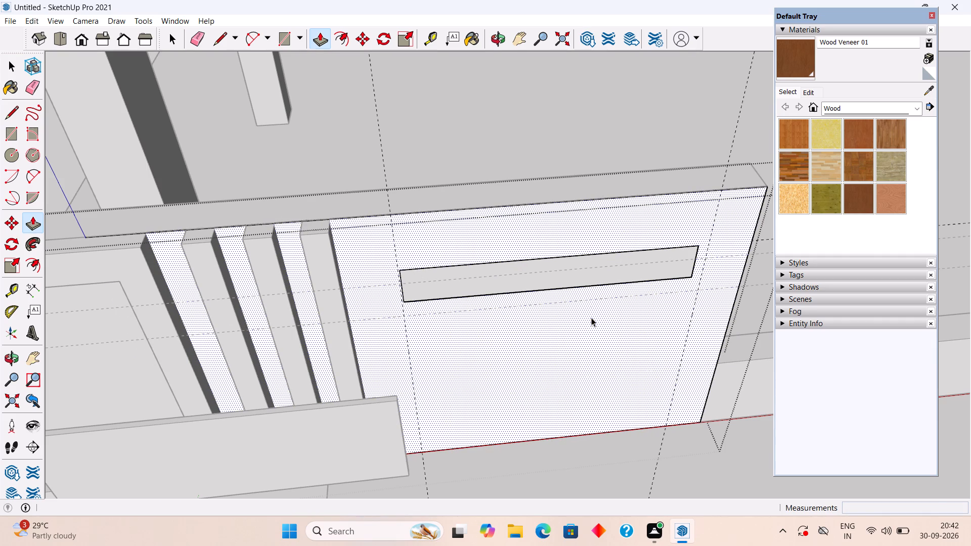
pyautogui.click(528, 144)
# Examine the rectangular detail and the parapet wall face around it from several angles and close up.
pyautogui.moveTo(518, 278); pyautogui.dragTo(287, 299, button='middle')
pyautogui.scroll(-1, 518, 278)
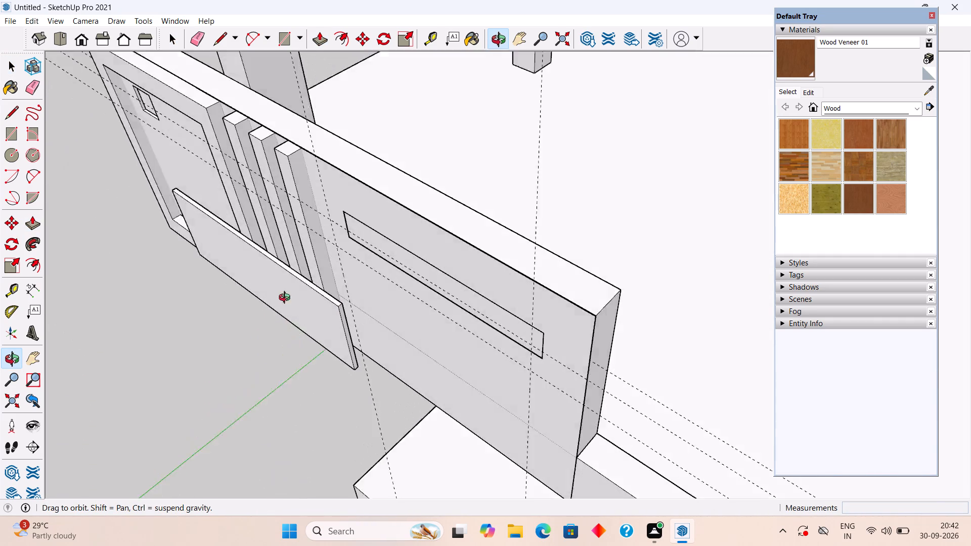
pyautogui.moveTo(287, 299); pyautogui.dragTo(229, 279, button='middle')
pyautogui.scroll(3, 480, 301)
pyautogui.click(505, 307)
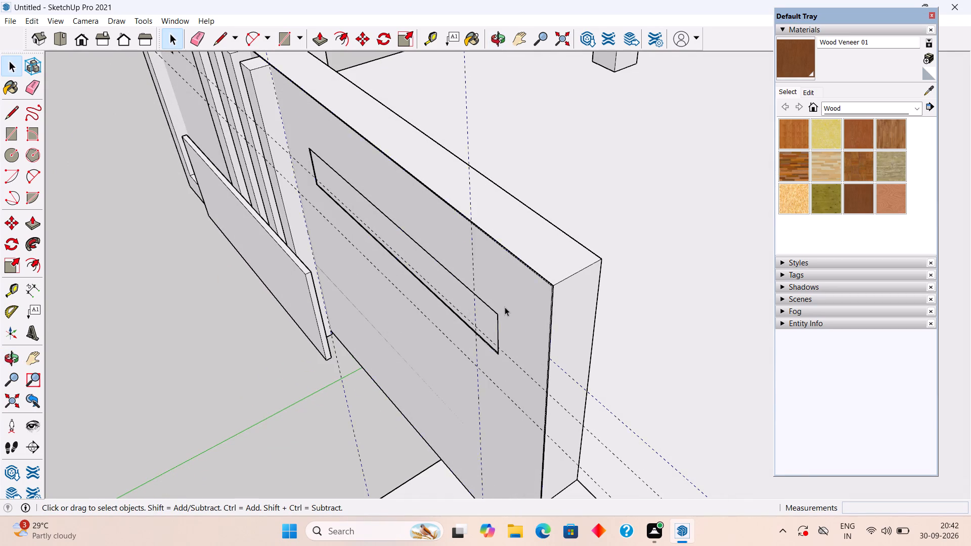
pyautogui.moveTo(478, 307); pyautogui.dragTo(375, 295, button='middle')
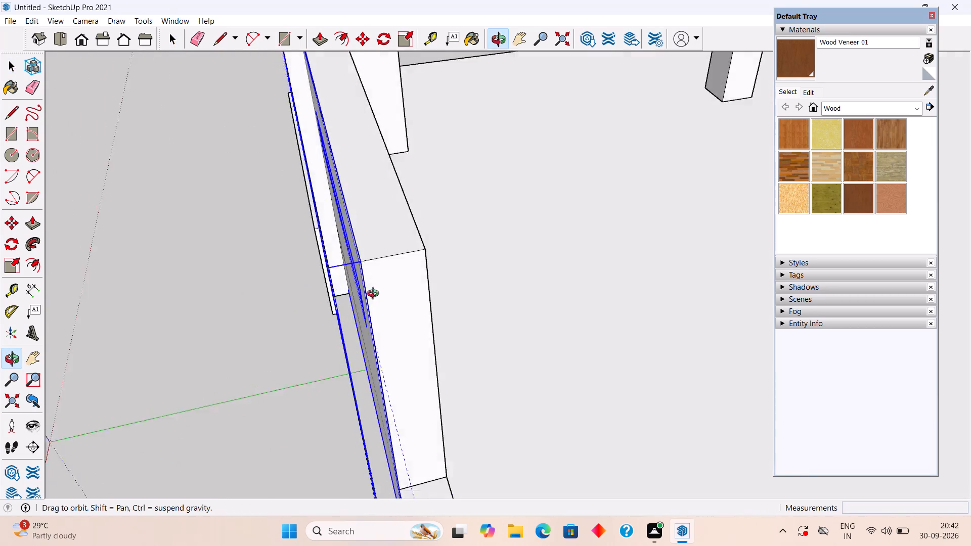
pyautogui.moveTo(375, 295); pyautogui.dragTo(400, 242, button='middle')
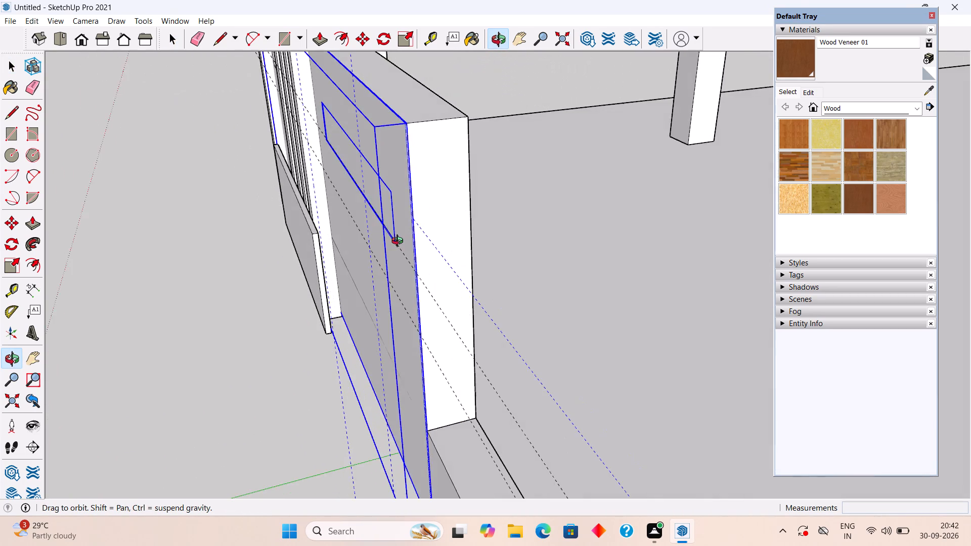
pyautogui.moveTo(400, 242); pyautogui.dragTo(532, 227, button='middle')
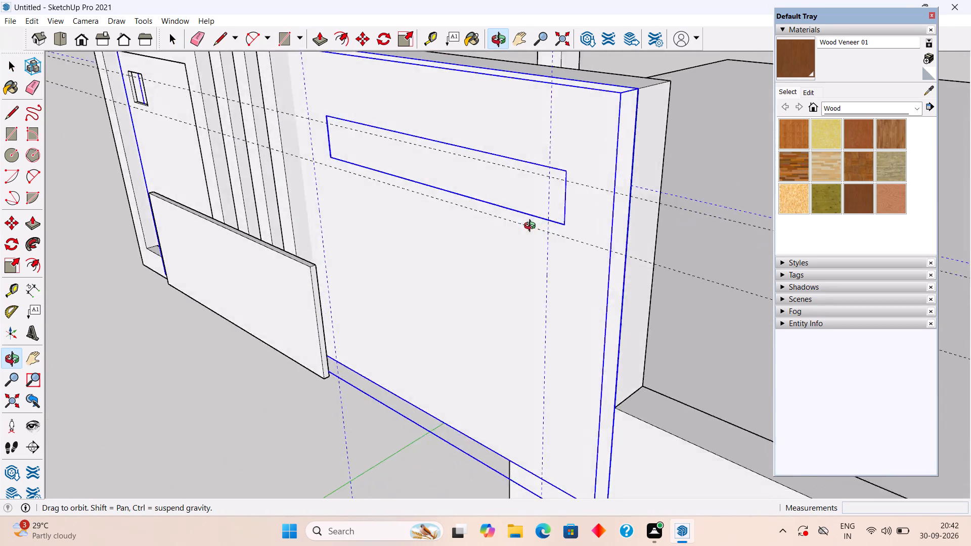
pyautogui.moveTo(532, 227); pyautogui.dragTo(557, 244, button='middle')
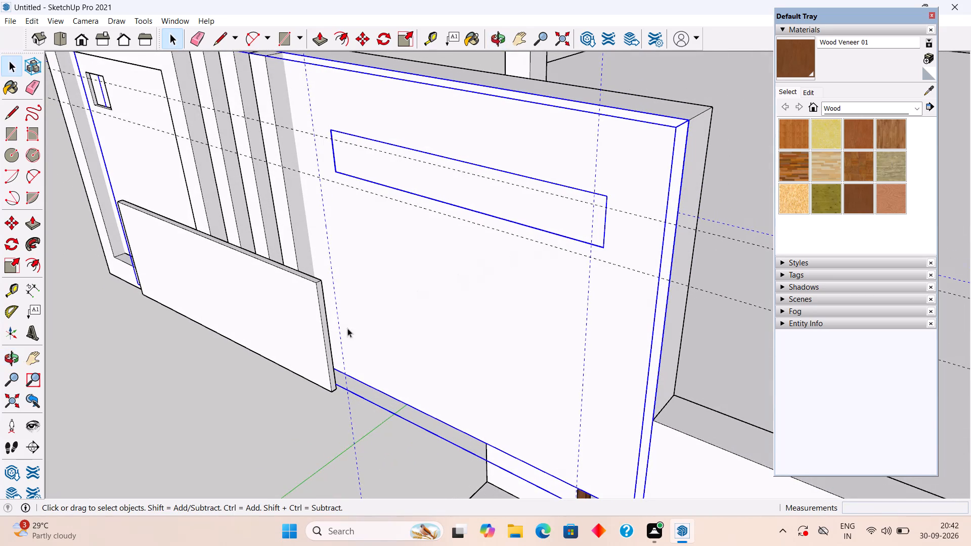
pyautogui.doubleClick(124, 431)
pyautogui.moveTo(223, 364); pyautogui.dragTo(129, 429, button='middle')
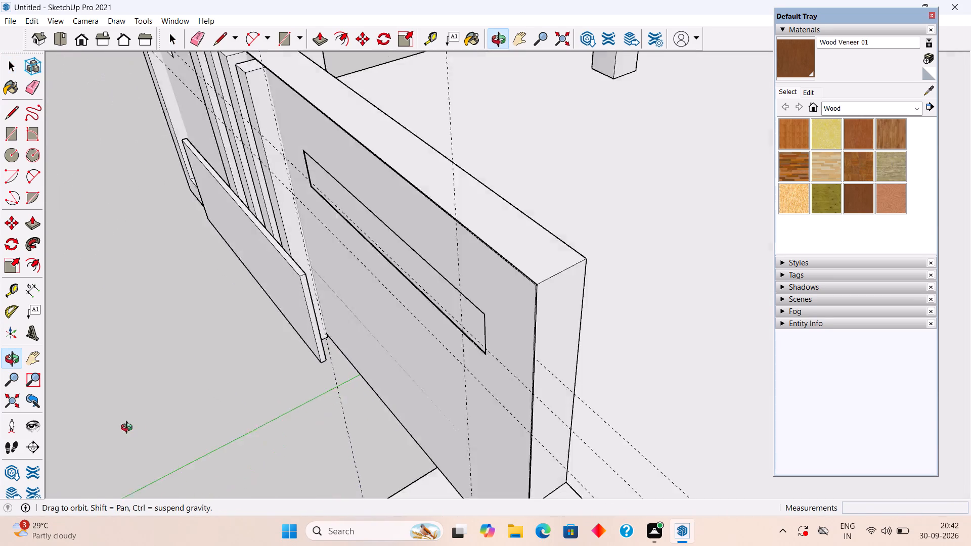
pyautogui.moveTo(129, 429); pyautogui.dragTo(291, 417, button='middle')
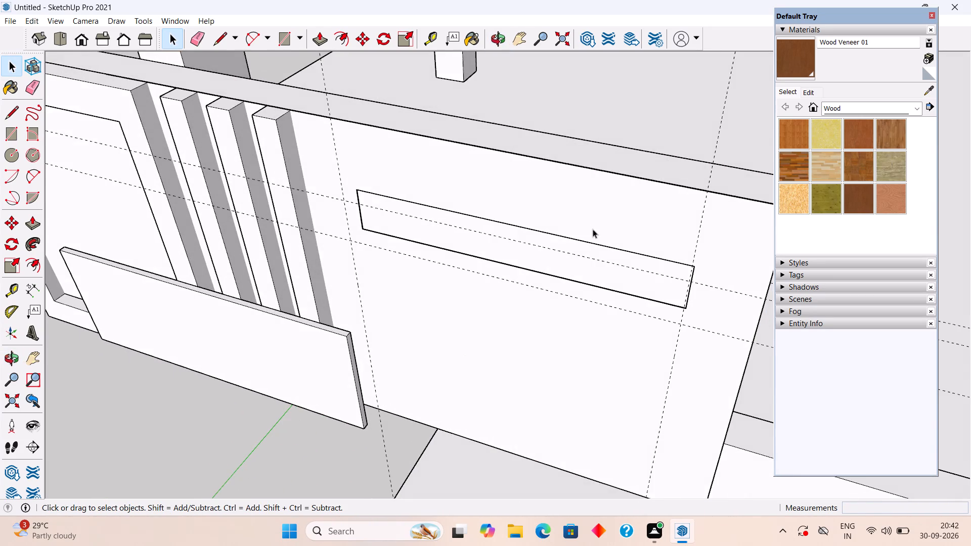
pyautogui.scroll(4, 596, 218)
pyautogui.moveTo(527, 259); pyautogui.dragTo(476, 334, button='middle')
pyautogui.scroll(7, 418, 362)
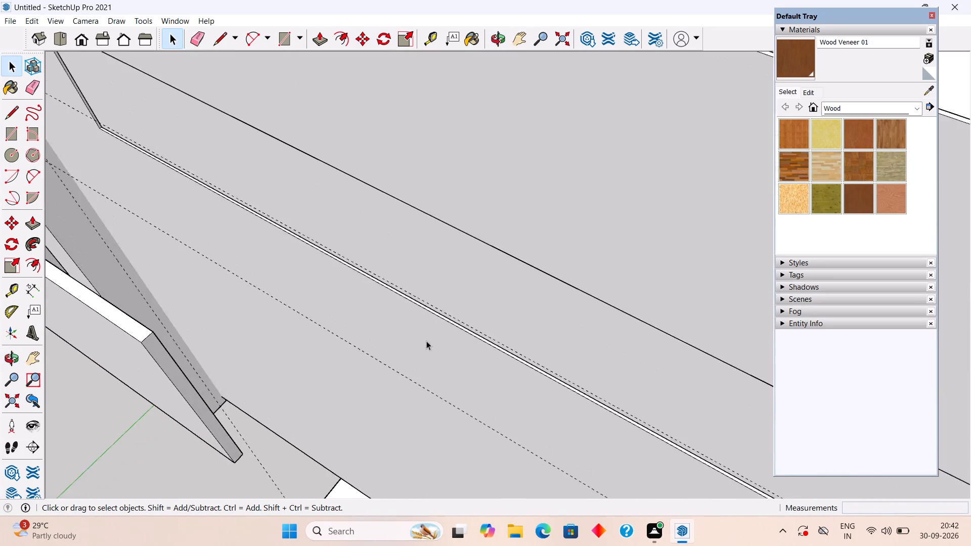
# Delete all construction guides from the model.
pyautogui.scroll(3, 426, 341)
pyautogui.moveTo(453, 304); pyautogui.dragTo(406, 299, button='middle')
pyautogui.scroll(-9, 406, 299)
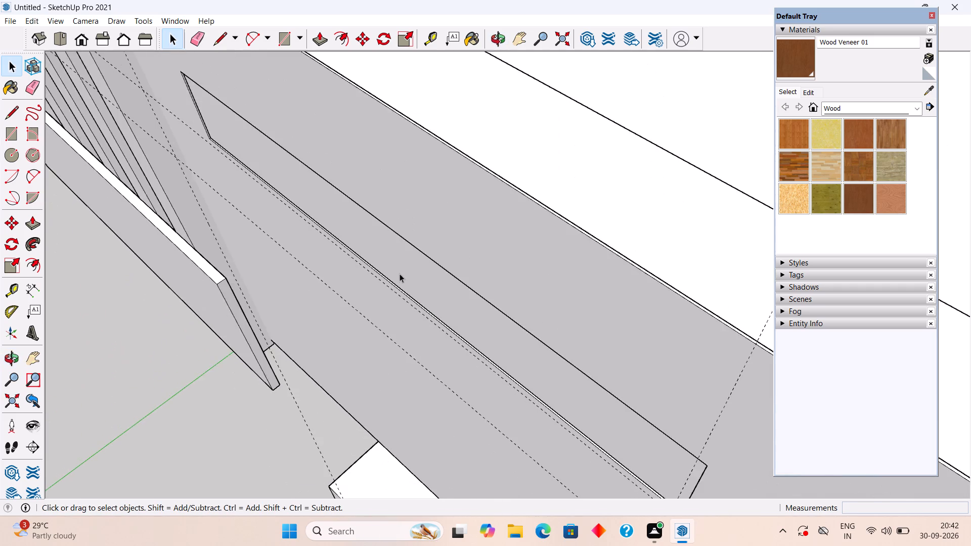
pyautogui.scroll(-17, 400, 274)
pyautogui.moveTo(381, 323); pyautogui.dragTo(454, 287, button='middle')
pyautogui.scroll(-4, 454, 287)
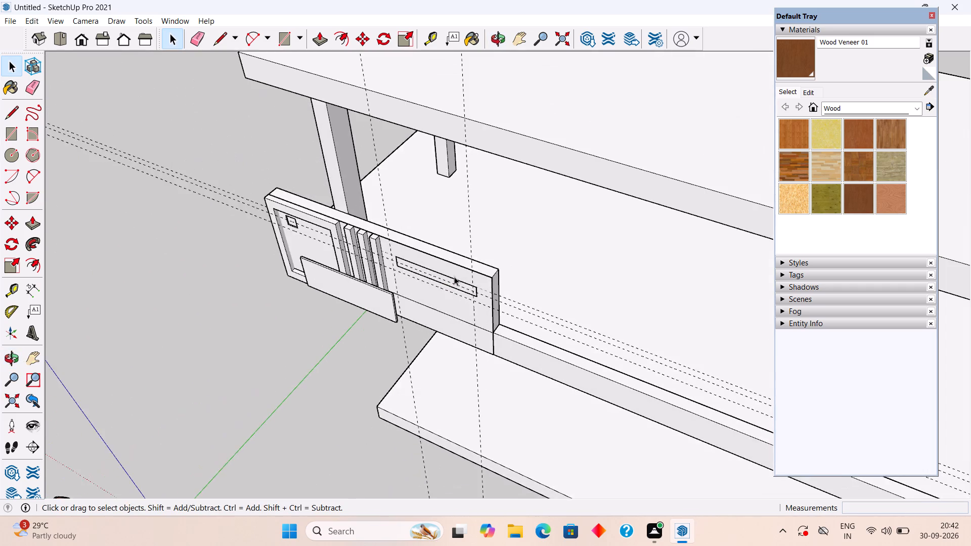
pyautogui.scroll(-4, 454, 276)
pyautogui.click(40, 21)
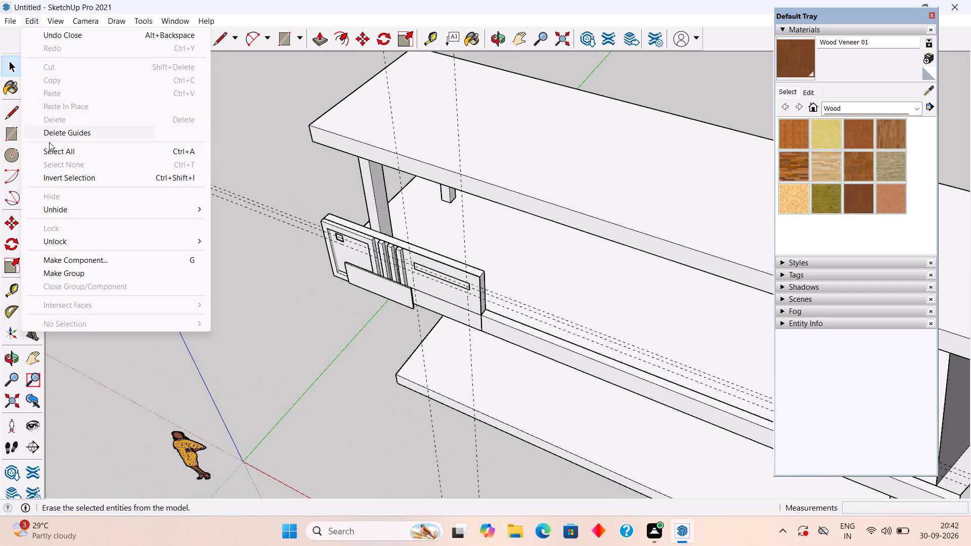
pyautogui.click(58, 135)
# Examine the parapet's rectangular detail, vertical strips and side end from several angles and distances.
pyautogui.scroll(3, 460, 274)
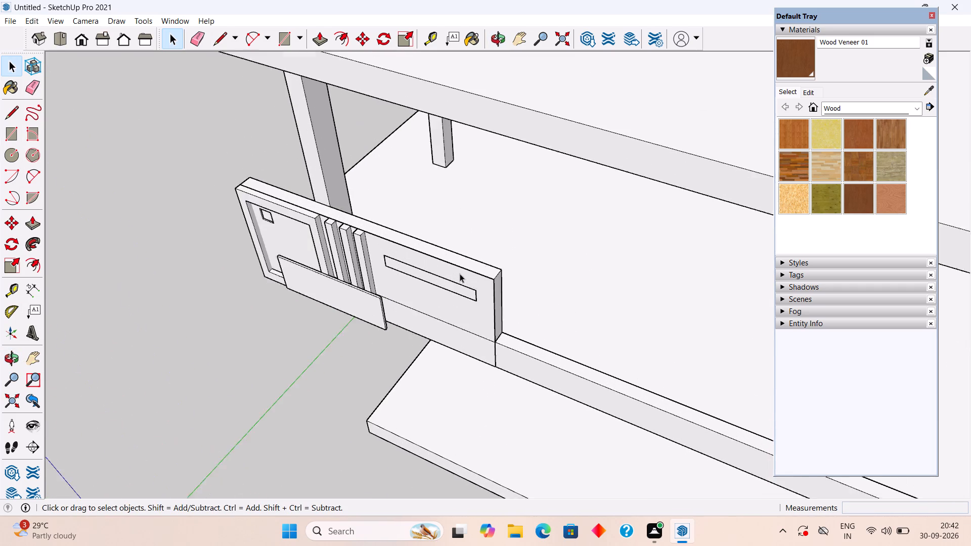
pyautogui.scroll(10, 460, 274)
pyautogui.moveTo(460, 310); pyautogui.dragTo(336, 288, button='middle')
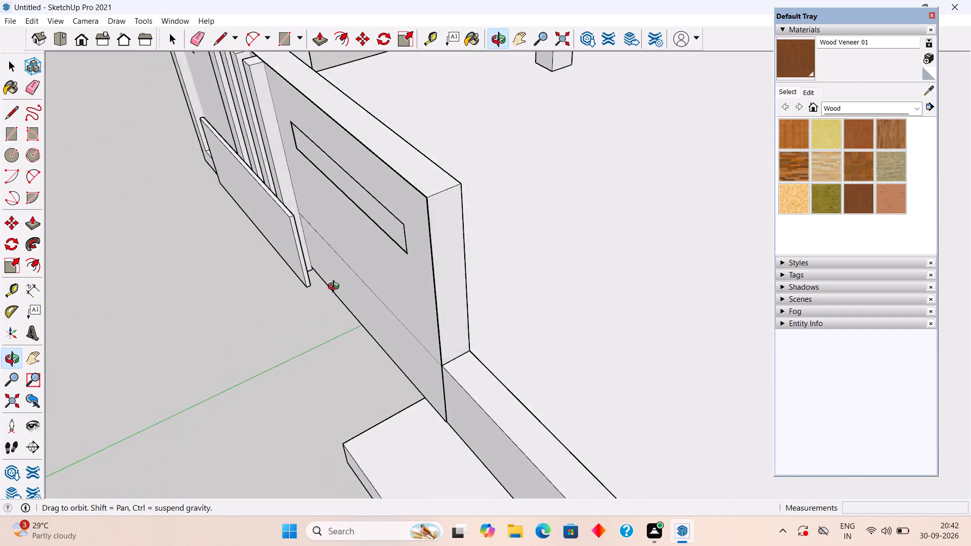
pyautogui.moveTo(336, 288); pyautogui.dragTo(572, 254, button='middle')
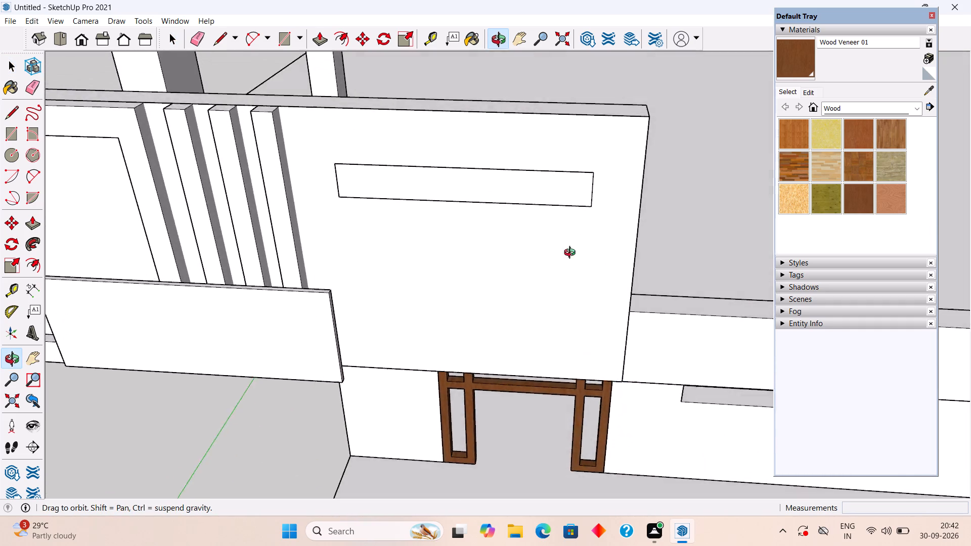
pyautogui.moveTo(572, 254); pyautogui.dragTo(514, 354, button='middle')
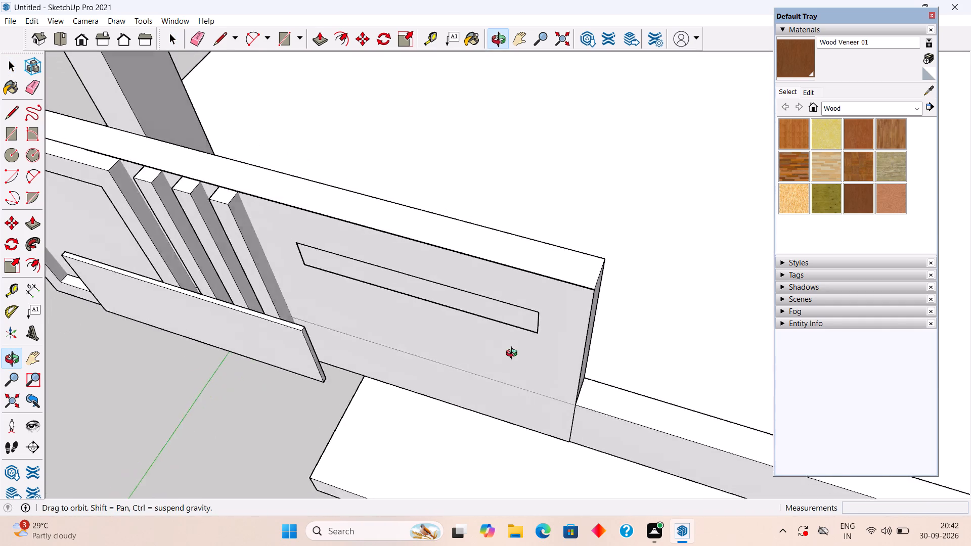
pyautogui.moveTo(514, 354); pyautogui.dragTo(700, 367, button='middle')
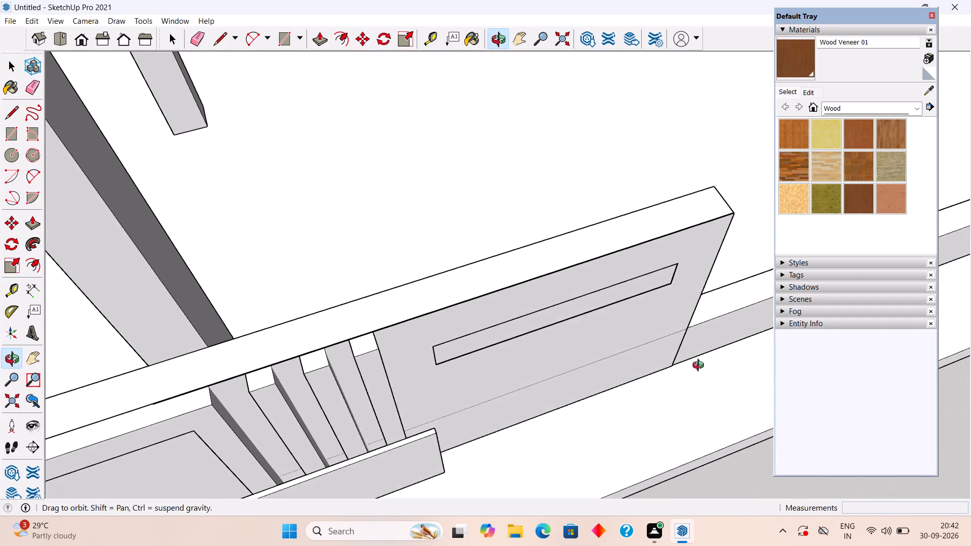
pyautogui.moveTo(700, 367); pyautogui.dragTo(591, 226, button='middle')
pyautogui.scroll(-5, 591, 226)
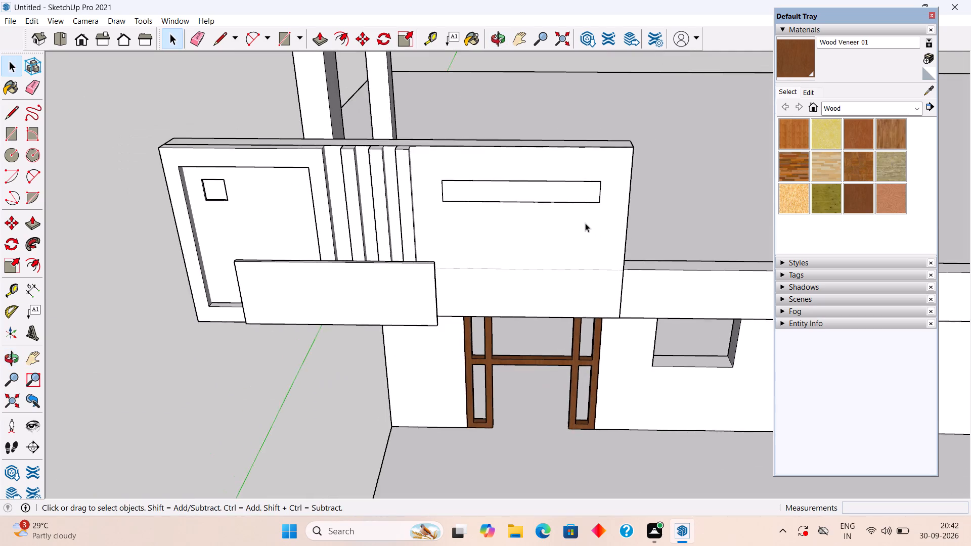
pyautogui.scroll(-5, 579, 223)
pyautogui.moveTo(526, 262); pyautogui.dragTo(511, 206, button='middle')
pyautogui.scroll(-3, 511, 206)
pyautogui.scroll(2, 562, 191)
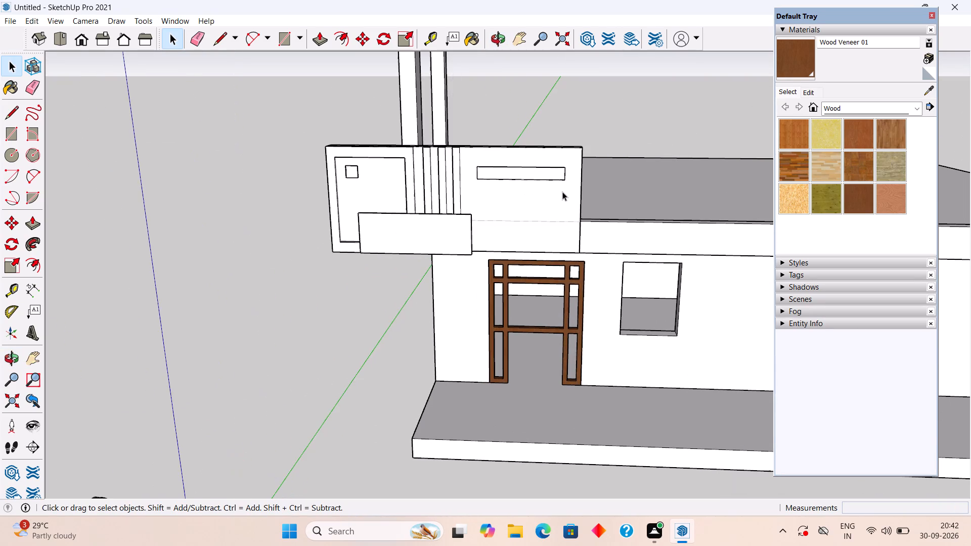
pyautogui.scroll(-3, 562, 192)
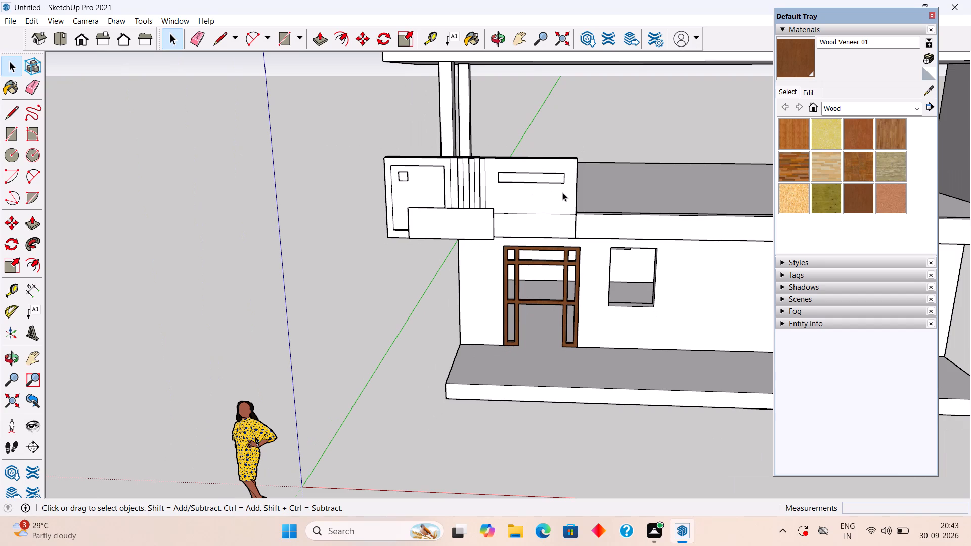
# Open the plain parapet wall's group, Push/Pull the face around the rectangle by .1", and leave the group.
pyautogui.scroll(8, 540, 208)
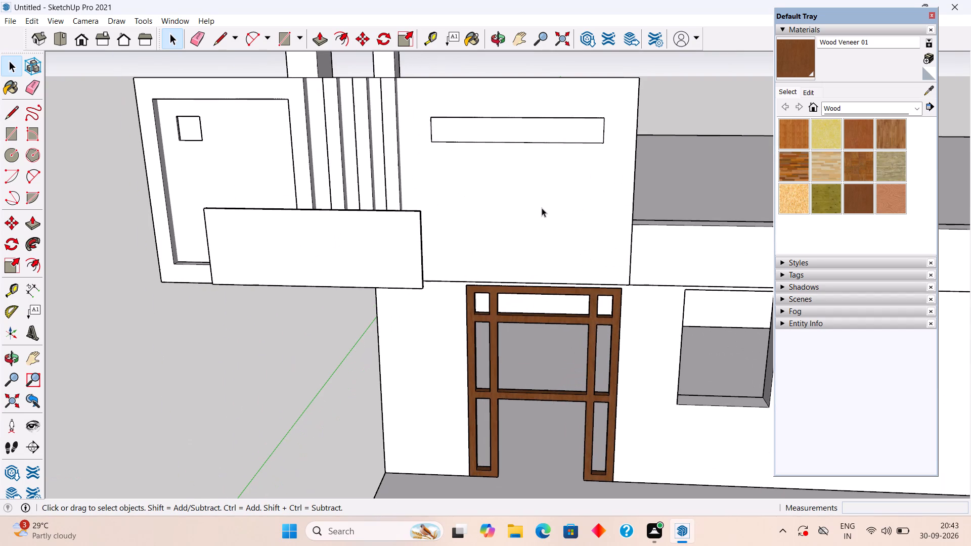
pyautogui.scroll(1, 542, 208)
pyautogui.click(542, 208)
pyautogui.doubleClick(542, 208)
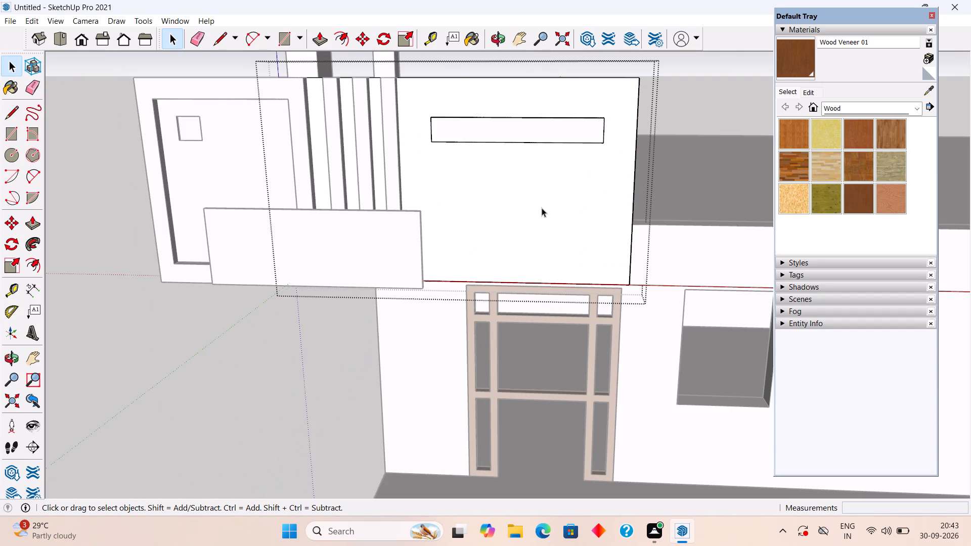
pyautogui.click(542, 208)
pyautogui.press('p')
pyautogui.click(515, 216)
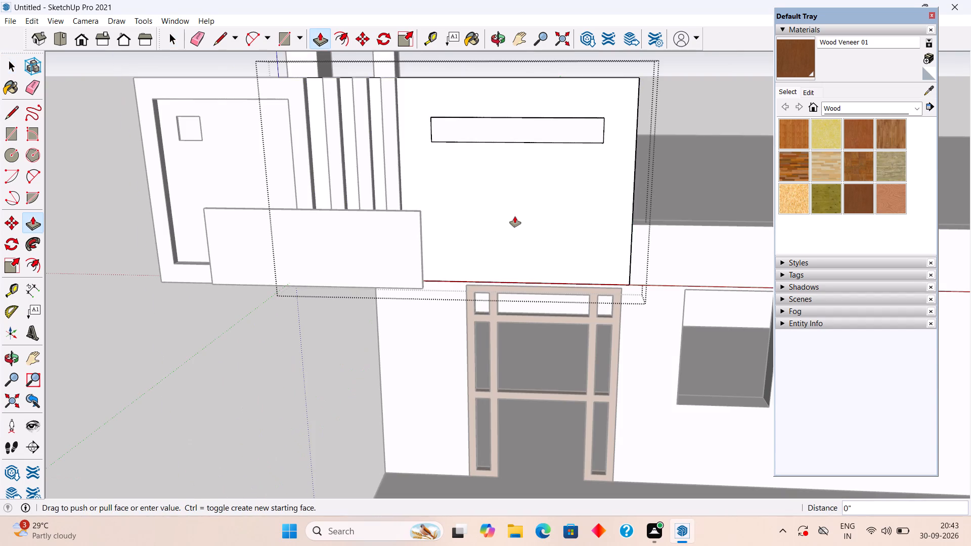
pyautogui.write('.1"')
pyautogui.press('Return')
pyautogui.press('space')
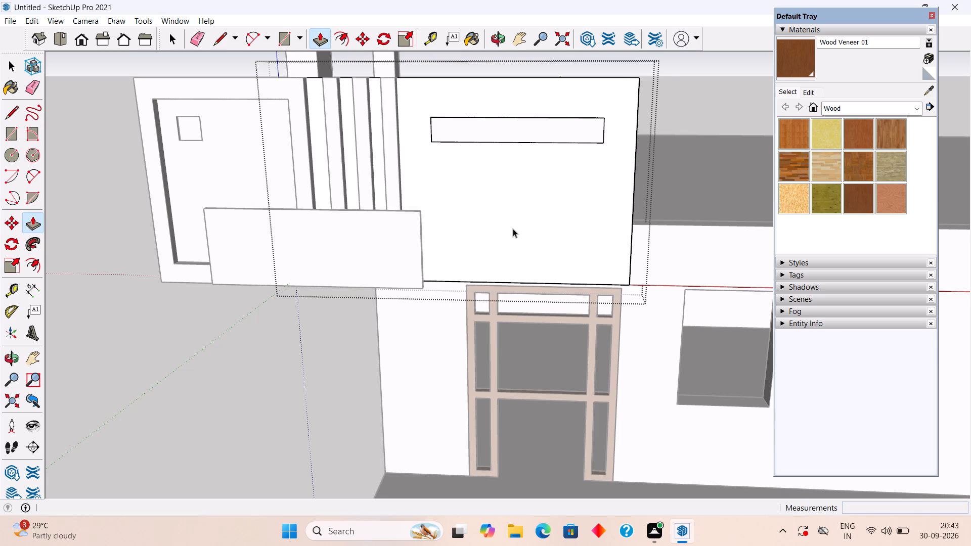
pyautogui.scroll(1, 513, 229)
pyautogui.click(294, 363)
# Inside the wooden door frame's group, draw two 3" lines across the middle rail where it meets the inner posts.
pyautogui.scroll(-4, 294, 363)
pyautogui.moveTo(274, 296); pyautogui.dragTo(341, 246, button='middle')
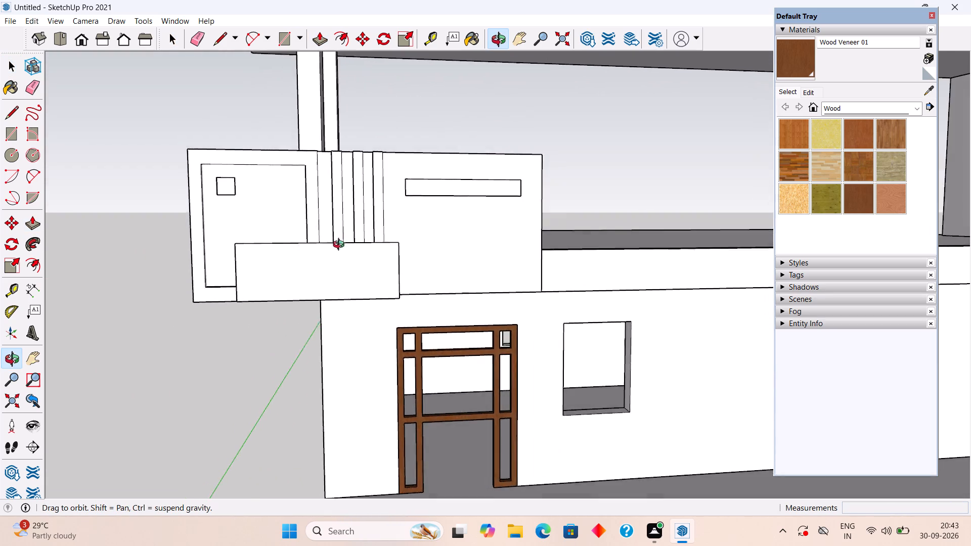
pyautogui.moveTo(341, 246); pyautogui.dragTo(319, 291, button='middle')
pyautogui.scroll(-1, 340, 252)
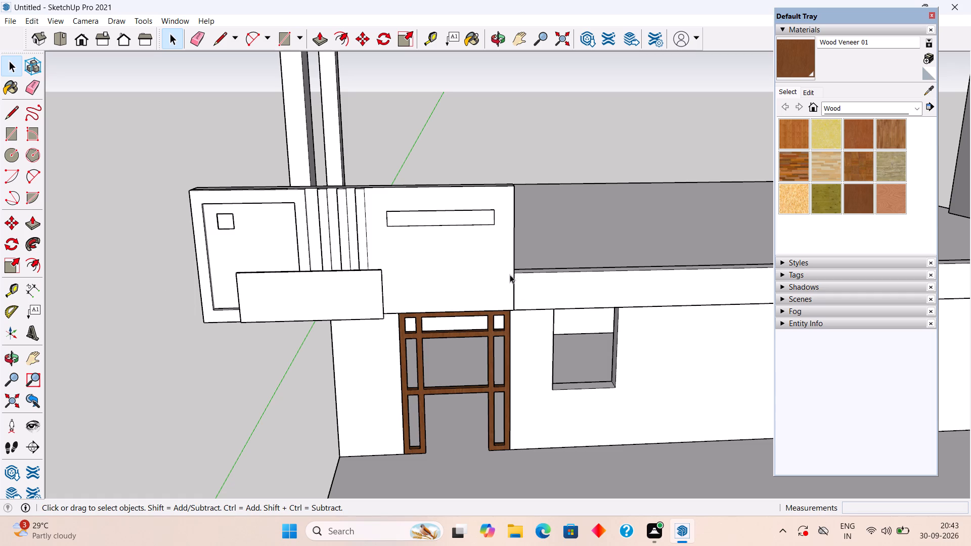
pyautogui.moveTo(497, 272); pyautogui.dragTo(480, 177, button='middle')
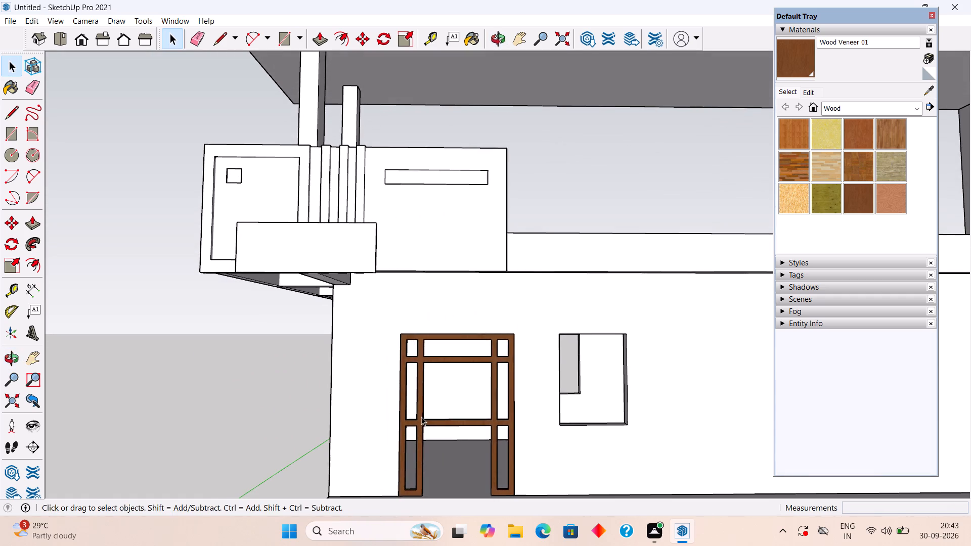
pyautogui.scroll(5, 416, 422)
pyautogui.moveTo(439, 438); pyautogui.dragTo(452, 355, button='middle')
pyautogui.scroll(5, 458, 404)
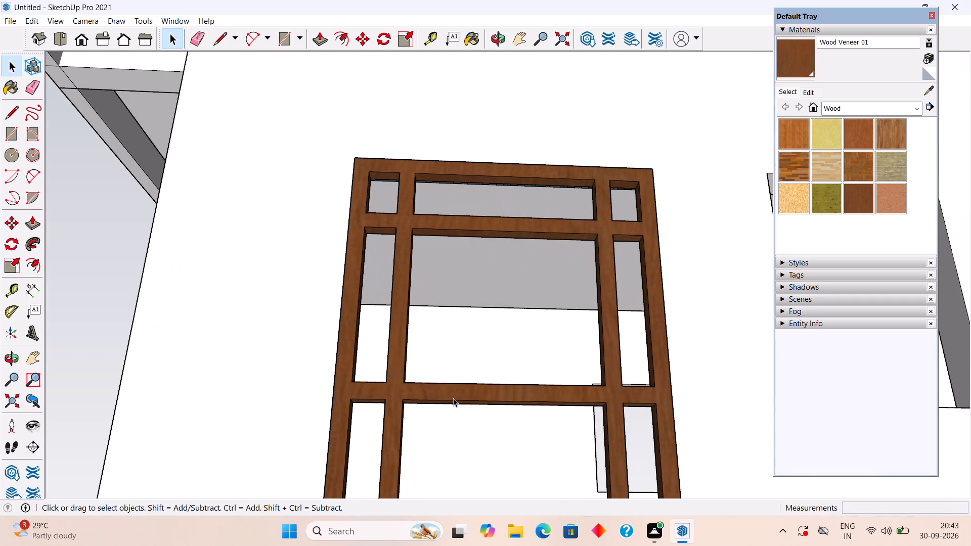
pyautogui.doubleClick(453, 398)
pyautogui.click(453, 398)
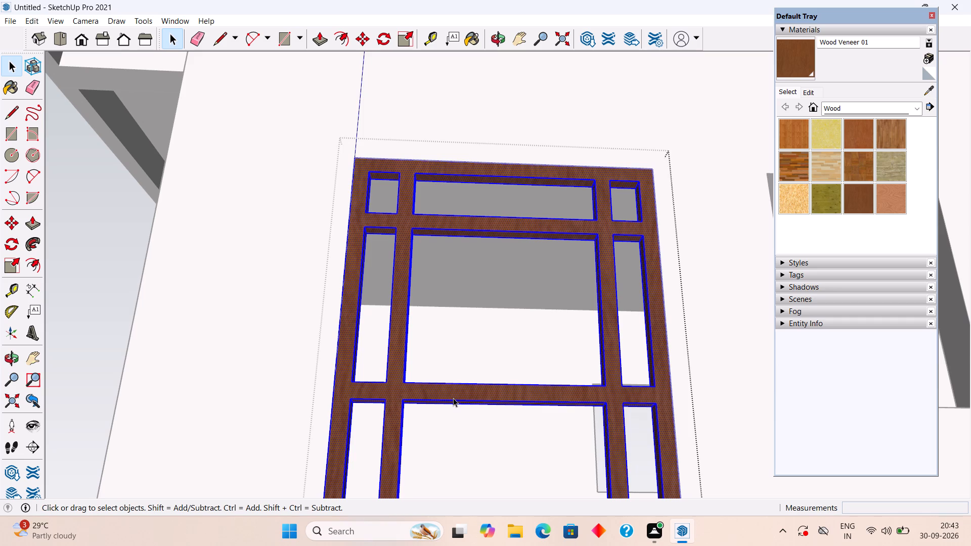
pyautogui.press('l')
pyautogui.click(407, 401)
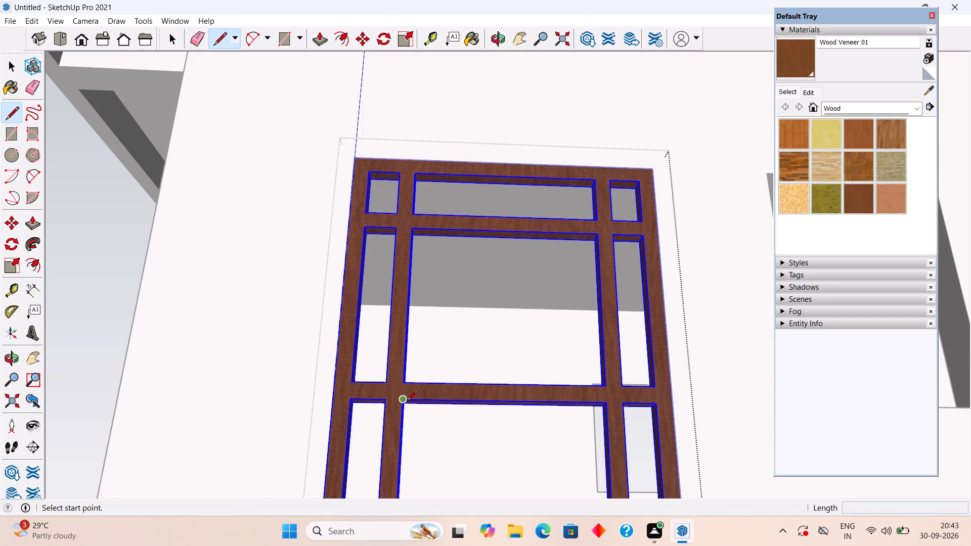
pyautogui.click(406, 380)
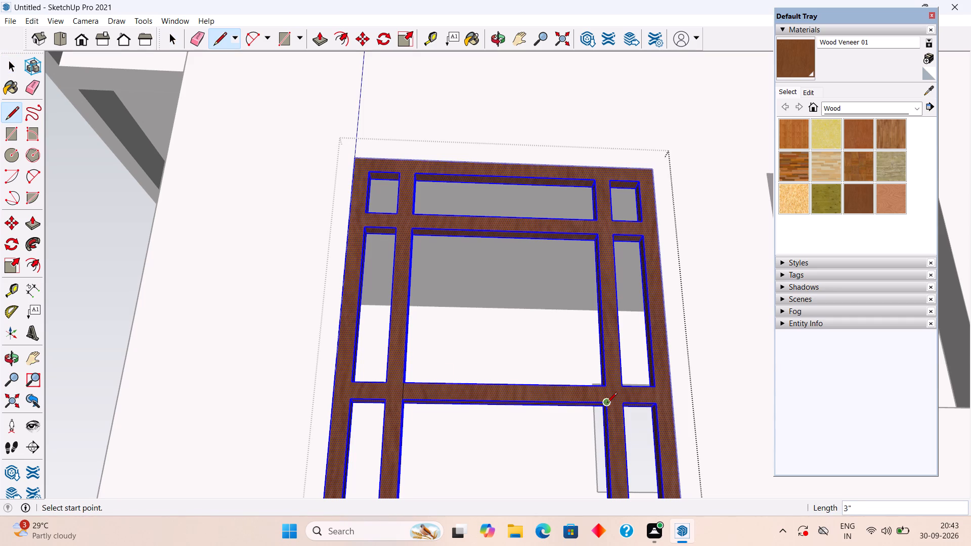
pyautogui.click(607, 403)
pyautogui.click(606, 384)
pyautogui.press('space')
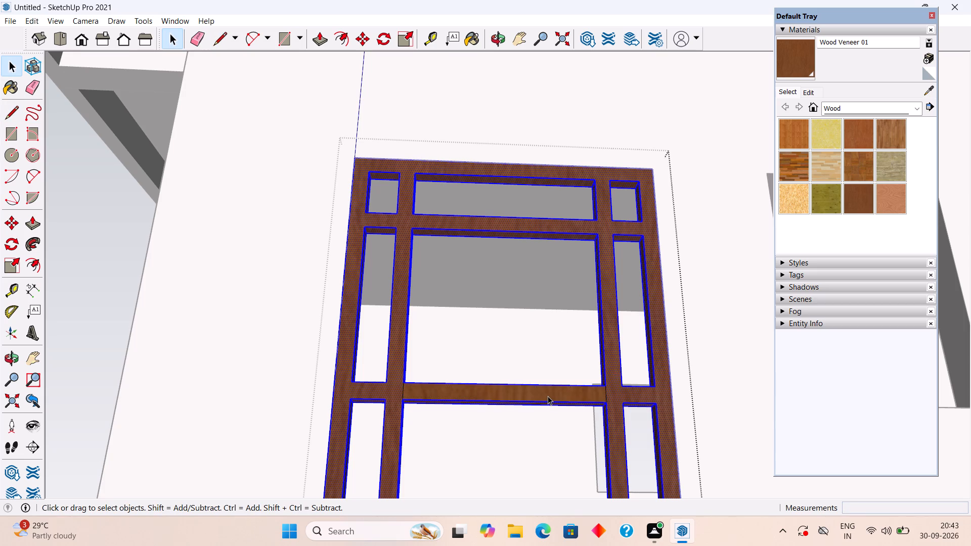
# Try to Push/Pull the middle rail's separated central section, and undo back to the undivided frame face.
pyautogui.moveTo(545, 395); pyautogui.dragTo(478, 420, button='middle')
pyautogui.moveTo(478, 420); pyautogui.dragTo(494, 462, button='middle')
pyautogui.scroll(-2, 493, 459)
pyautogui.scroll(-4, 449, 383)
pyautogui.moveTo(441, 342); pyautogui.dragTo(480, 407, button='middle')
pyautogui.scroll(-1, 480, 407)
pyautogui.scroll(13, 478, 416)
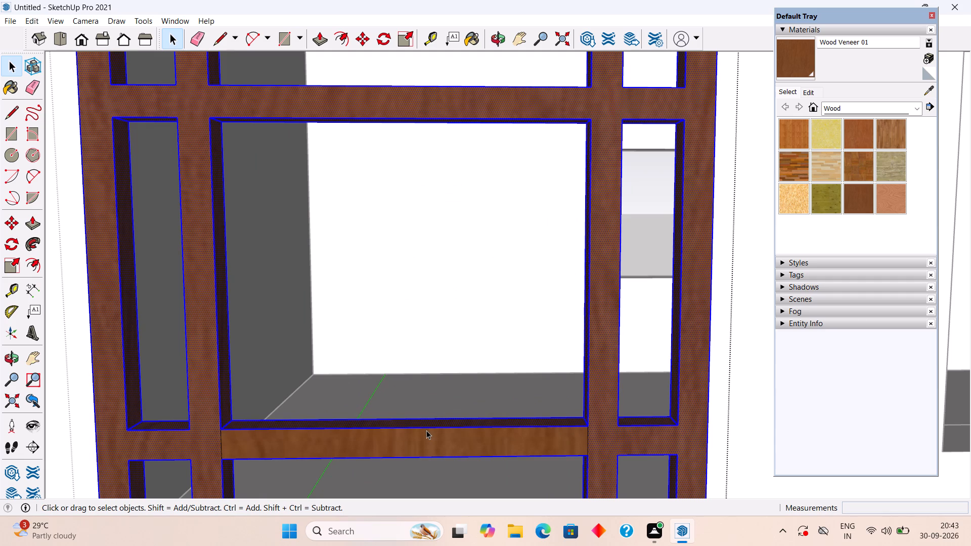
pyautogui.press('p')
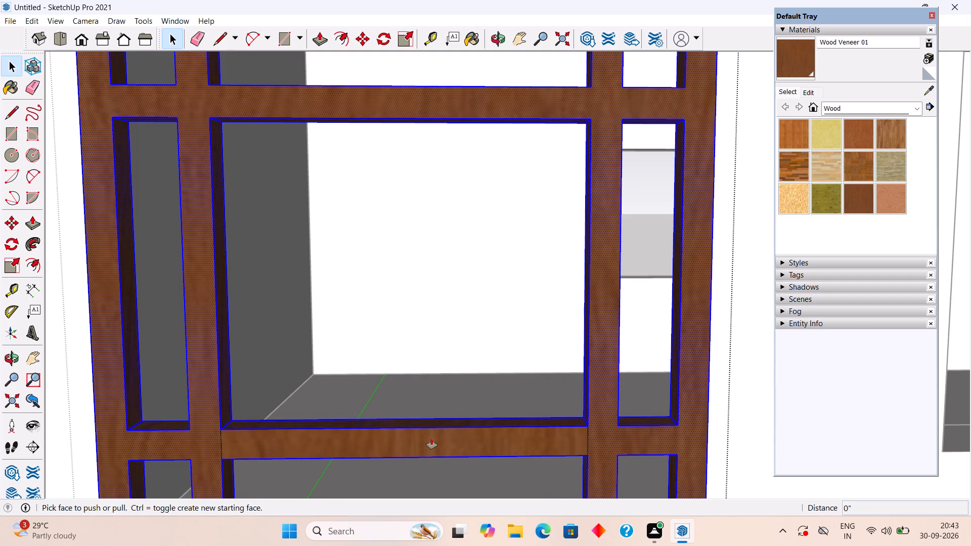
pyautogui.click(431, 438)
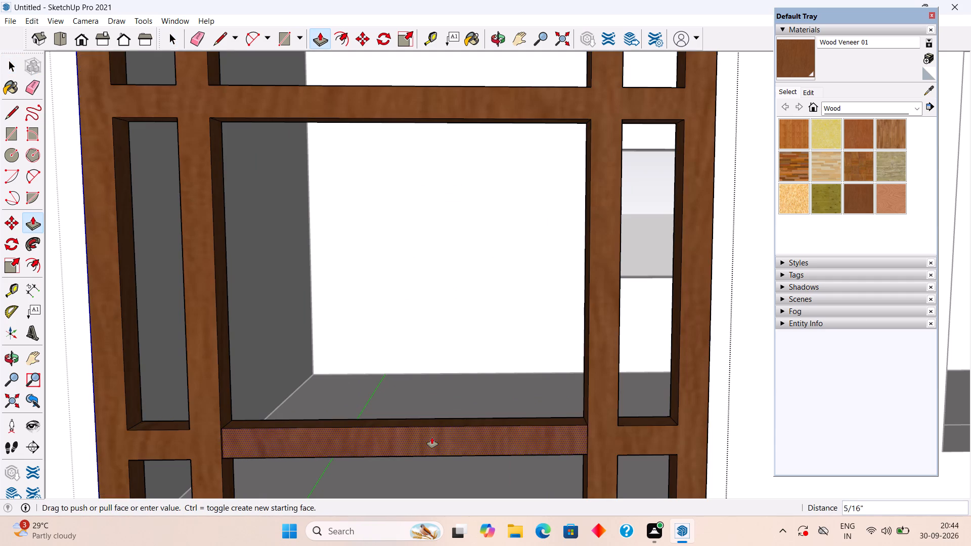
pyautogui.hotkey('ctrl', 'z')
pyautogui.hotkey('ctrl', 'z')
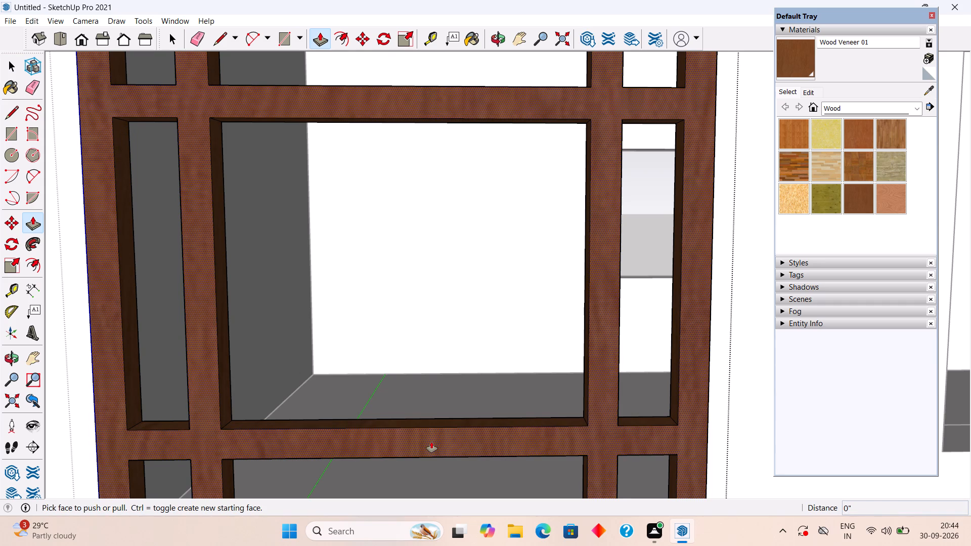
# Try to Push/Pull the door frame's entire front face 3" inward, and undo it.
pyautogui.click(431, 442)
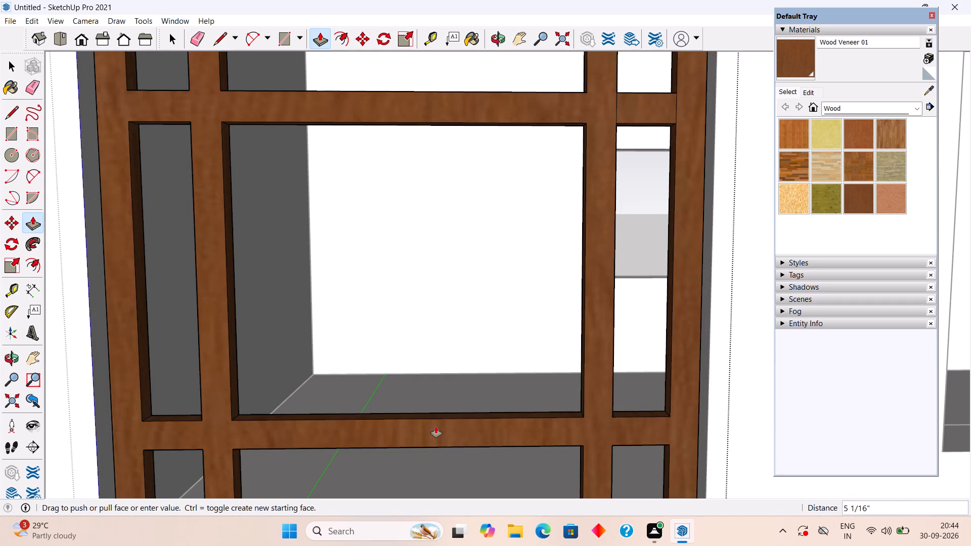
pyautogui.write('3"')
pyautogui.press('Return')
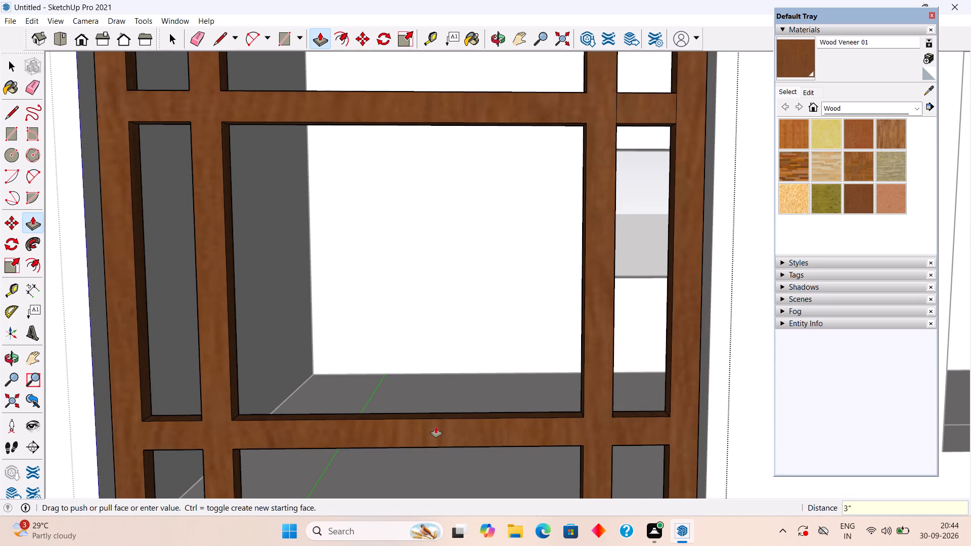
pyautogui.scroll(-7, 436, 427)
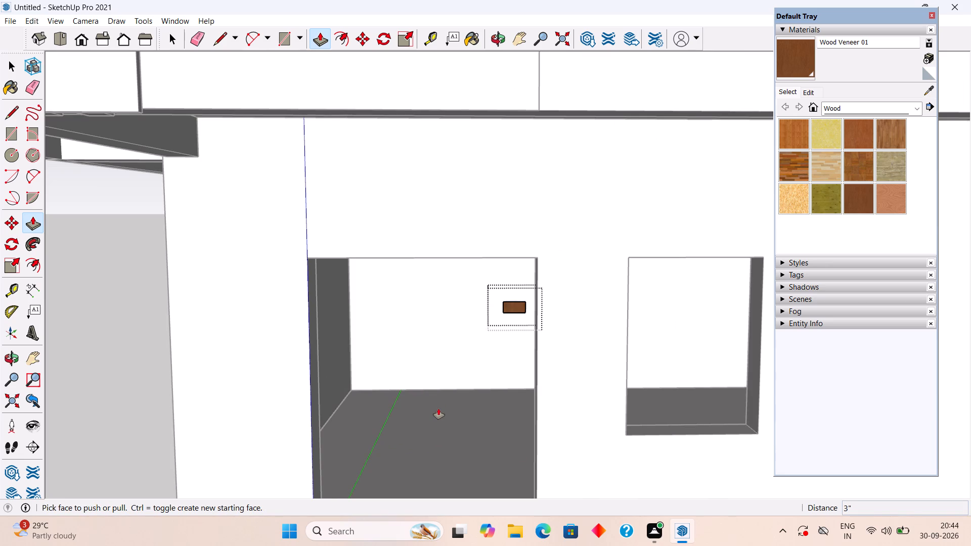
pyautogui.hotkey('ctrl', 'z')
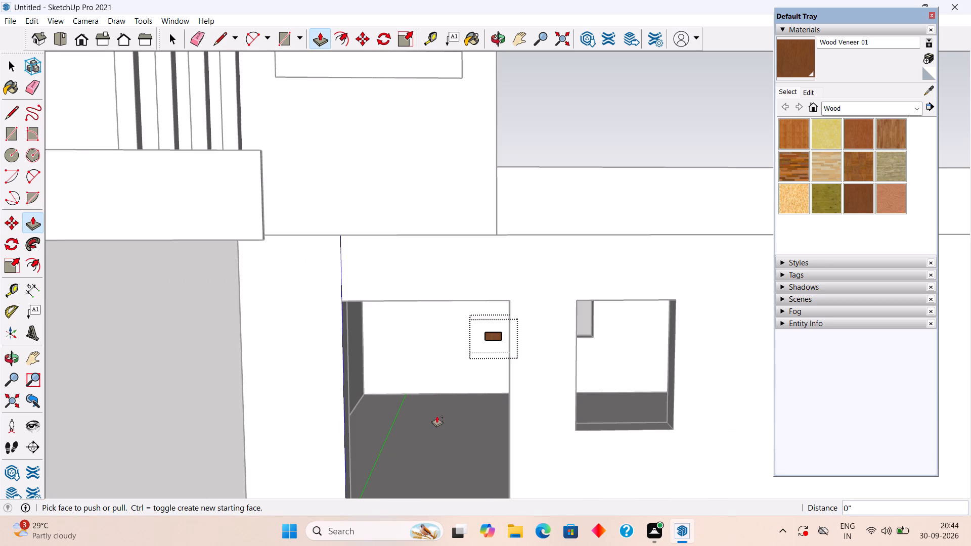
# Inside the wooden door frame's group, draw 3" lines across the middle rail's front face where it meets both inner posts.
pyautogui.scroll(4, 410, 419)
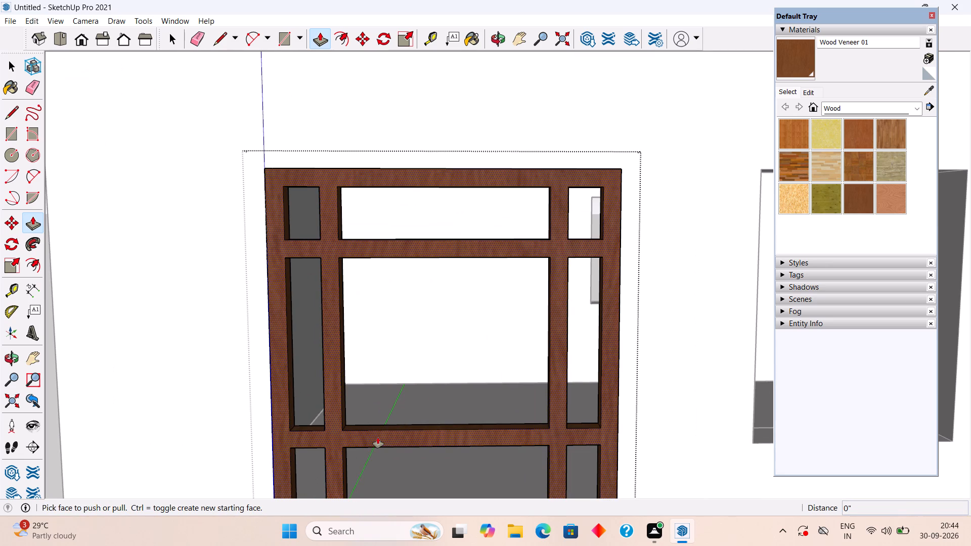
pyautogui.press('space')
pyautogui.doubleClick(377, 436)
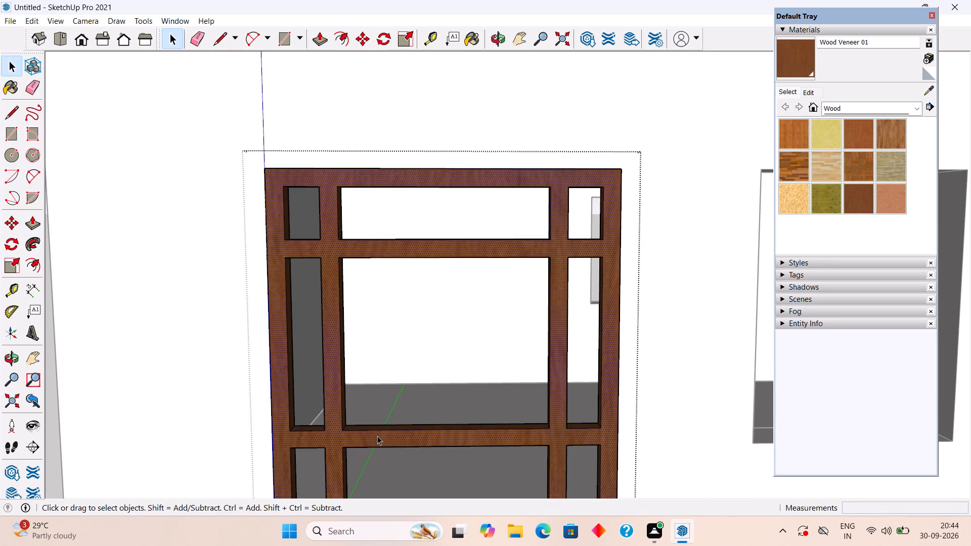
pyautogui.tripleClick(377, 436)
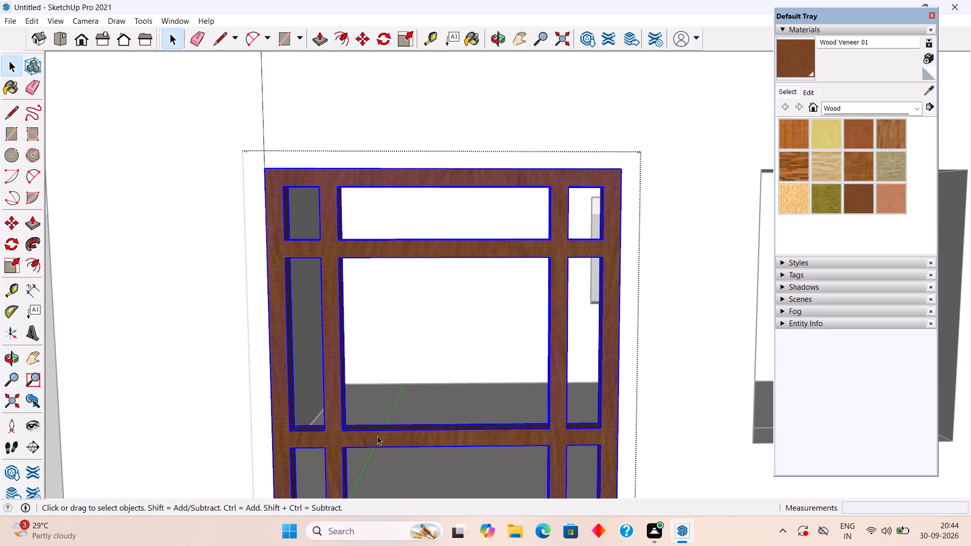
pyautogui.moveTo(377, 436); pyautogui.dragTo(313, 411, button='middle')
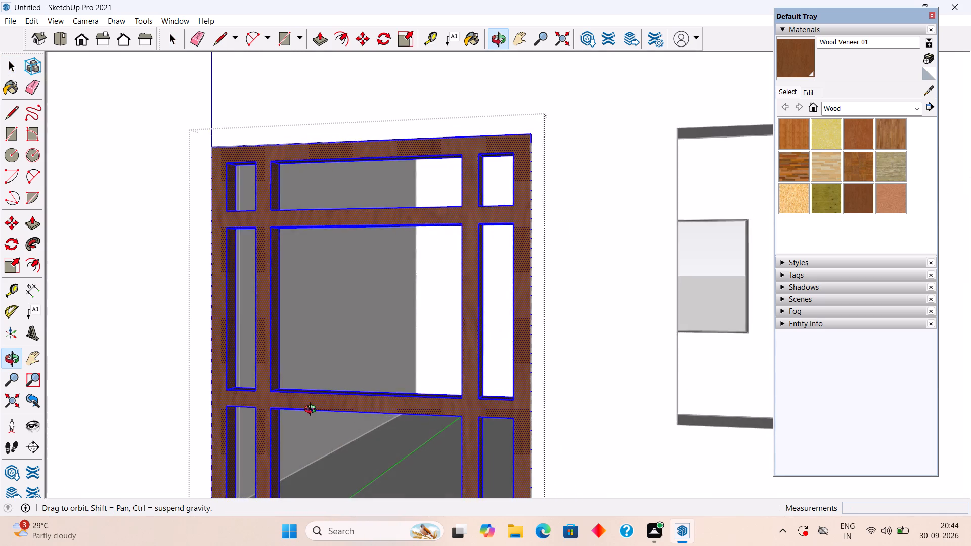
pyautogui.moveTo(313, 411); pyautogui.dragTo(333, 333, button='middle')
pyautogui.scroll(3, 323, 327)
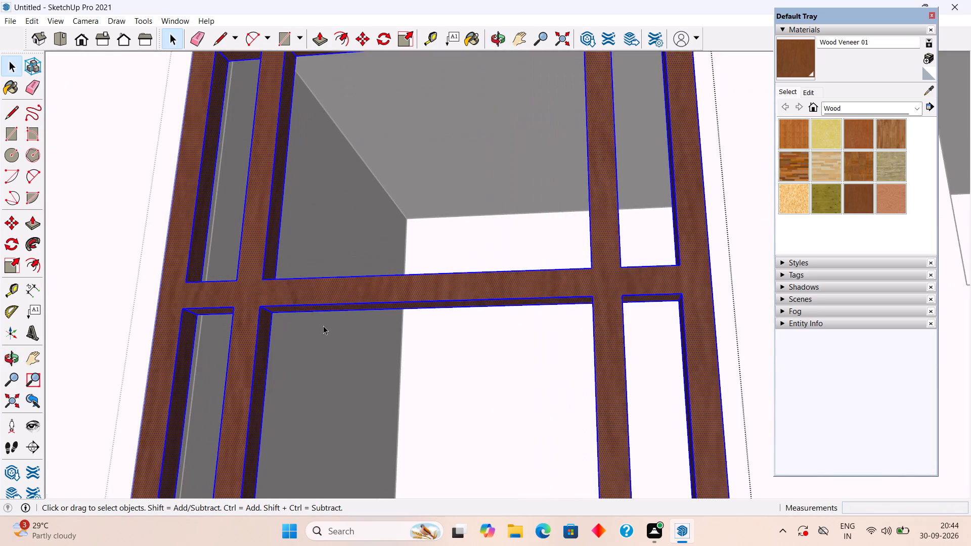
pyautogui.moveTo(292, 289); pyautogui.dragTo(297, 337, button='middle')
pyautogui.scroll(-3, 297, 337)
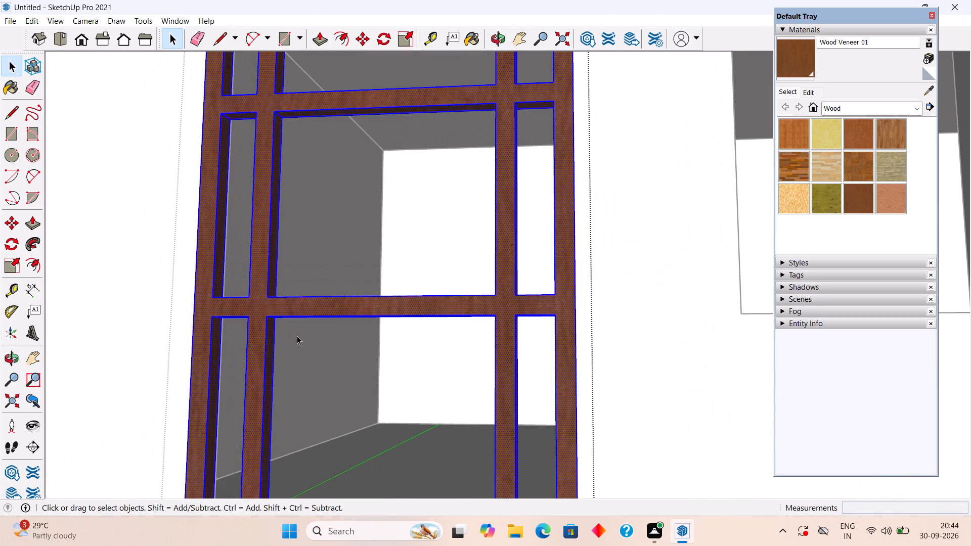
pyautogui.press('l')
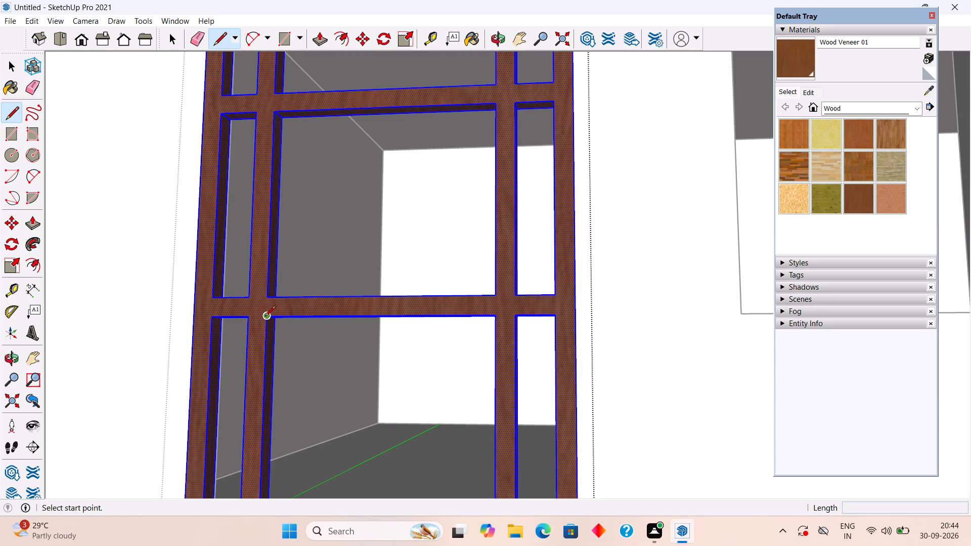
pyautogui.click(265, 317)
pyautogui.click(269, 294)
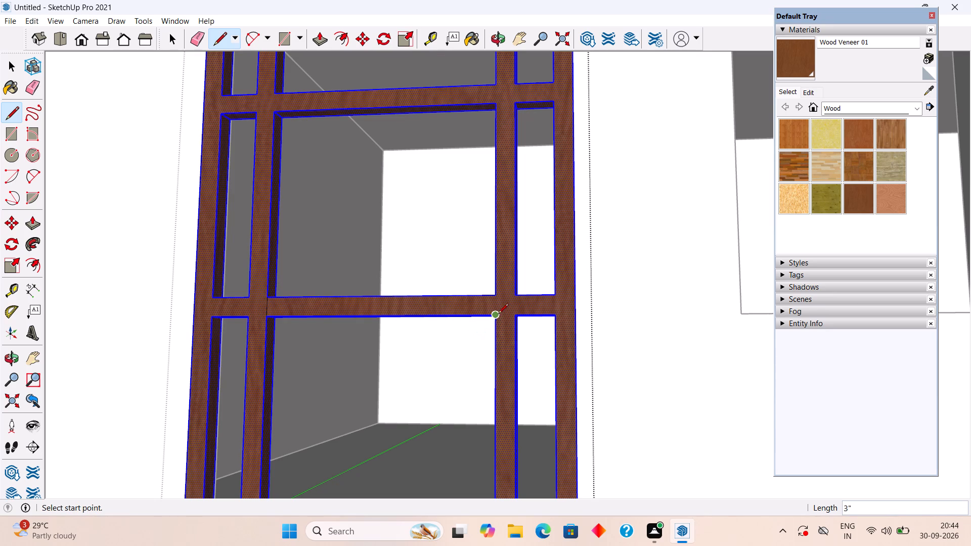
pyautogui.click(498, 315)
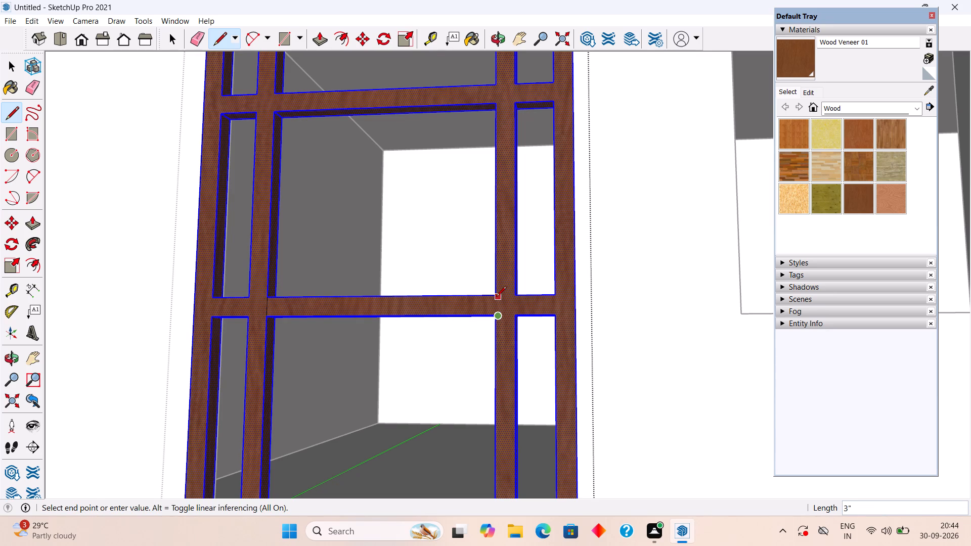
pyautogui.click(496, 296)
pyautogui.scroll(6, 482, 323)
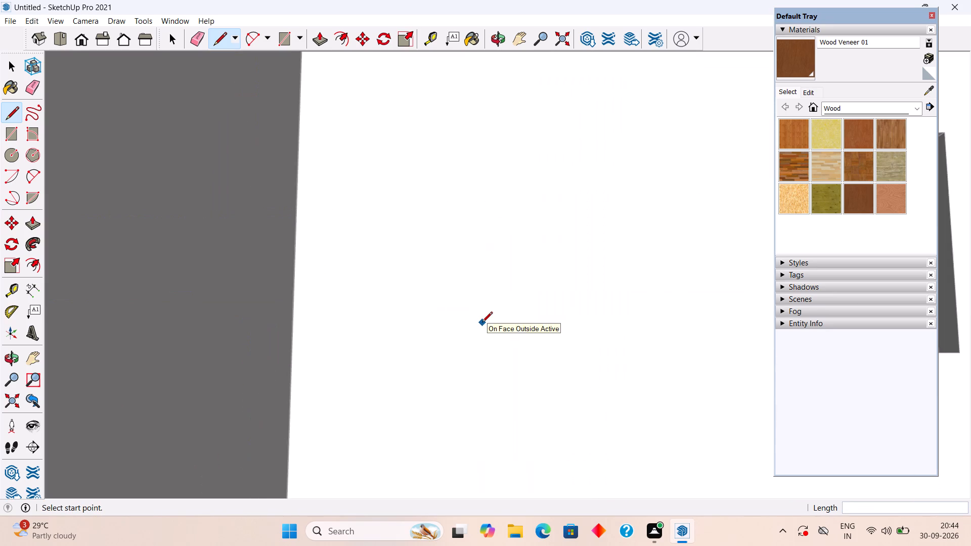
pyautogui.scroll(-8, 482, 318)
pyautogui.scroll(3, 500, 311)
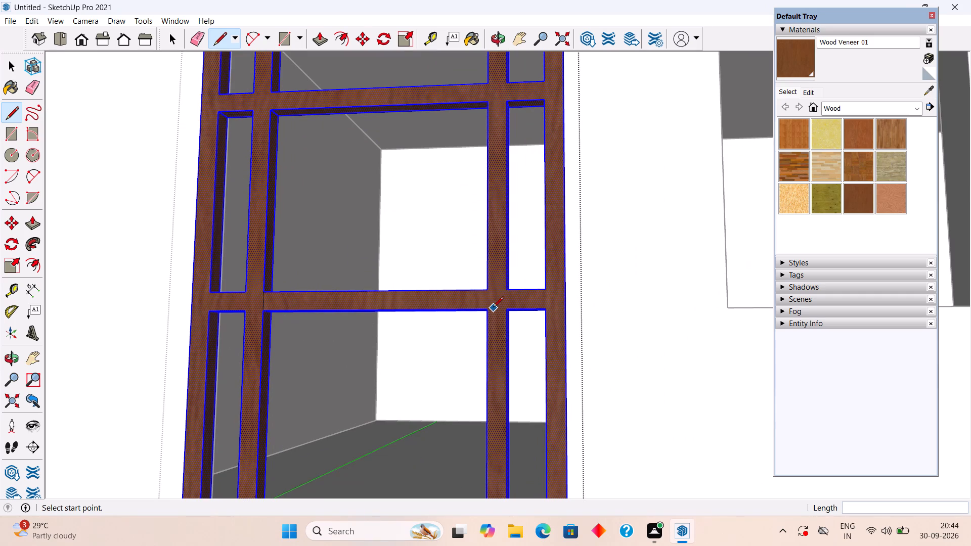
pyautogui.click(485, 310)
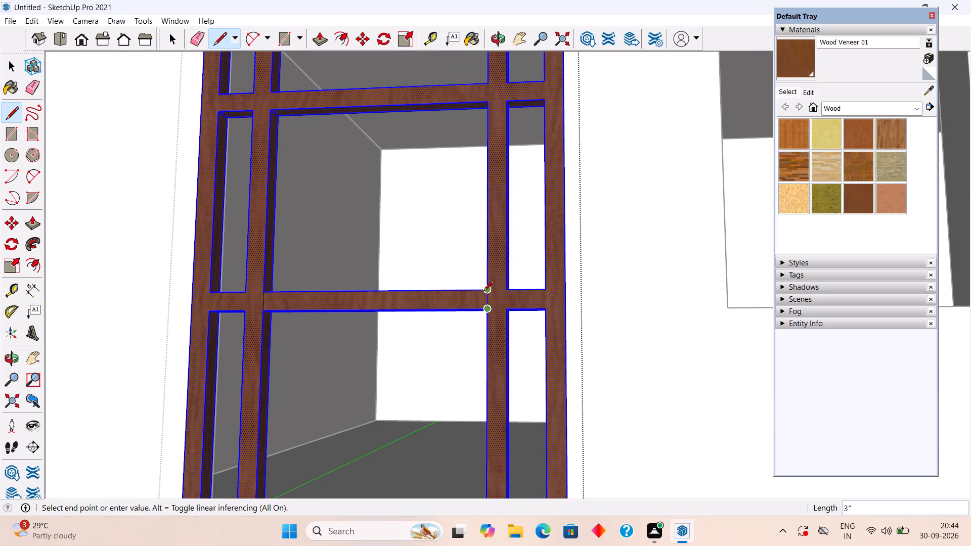
pyautogui.click(484, 291)
# Delete the front face of the middle rail's central section between the two inner posts.
pyautogui.moveTo(439, 265); pyautogui.dragTo(424, 289, button='middle')
pyautogui.scroll(-4, 424, 312)
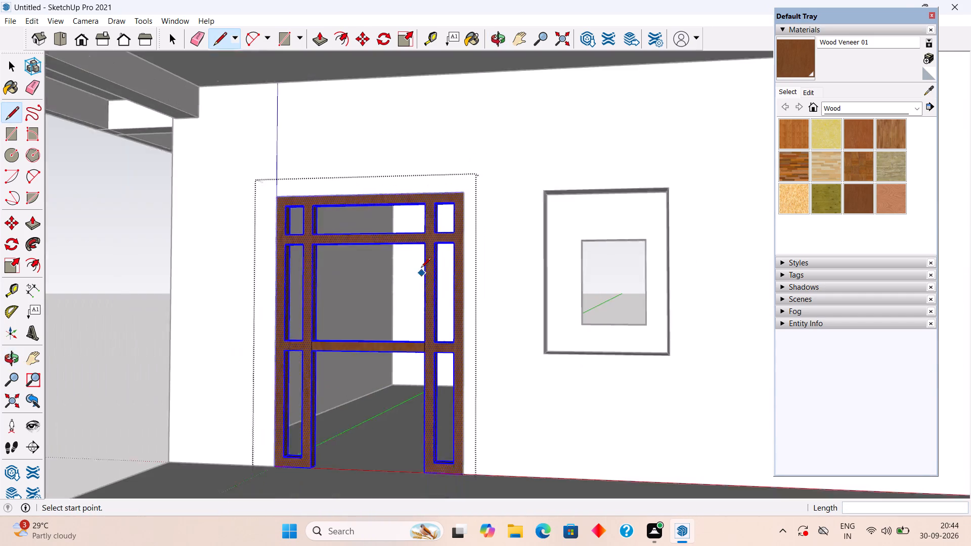
pyautogui.moveTo(429, 276); pyautogui.dragTo(352, 328, button='middle')
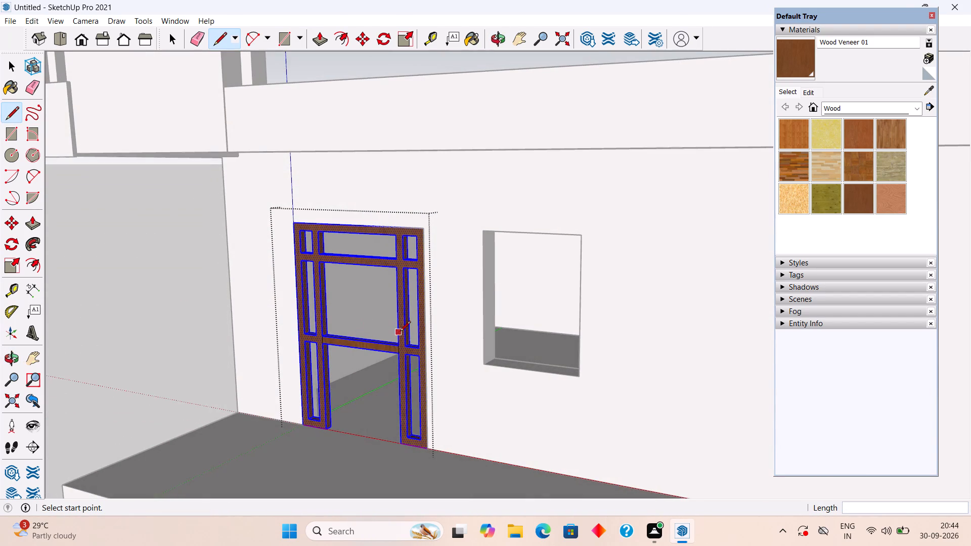
pyautogui.scroll(3, 400, 333)
pyautogui.press('space')
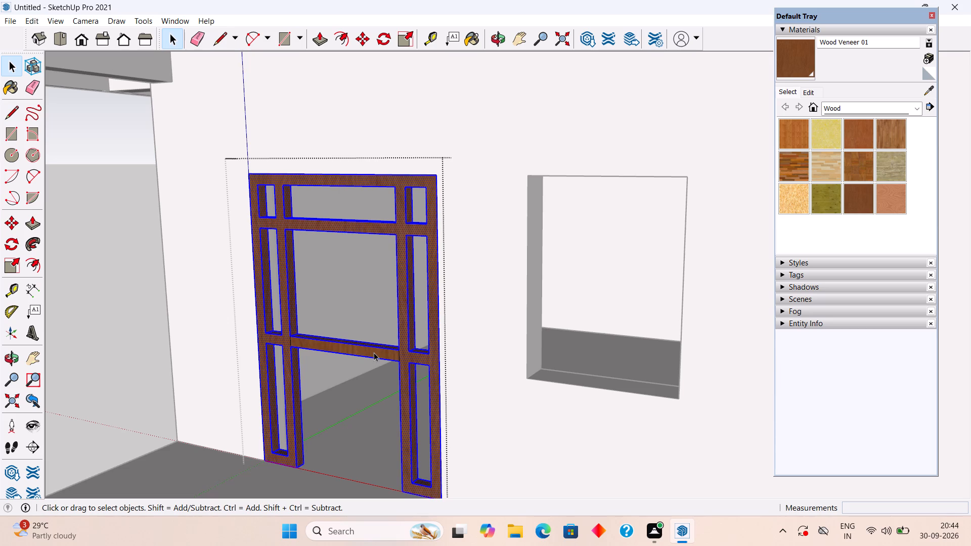
pyautogui.click(373, 352)
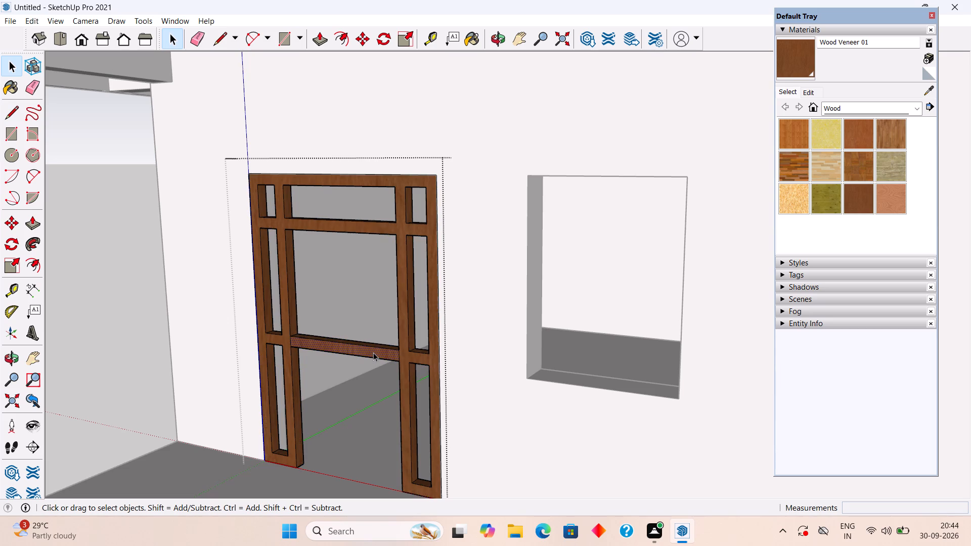
pyautogui.press('Delete')
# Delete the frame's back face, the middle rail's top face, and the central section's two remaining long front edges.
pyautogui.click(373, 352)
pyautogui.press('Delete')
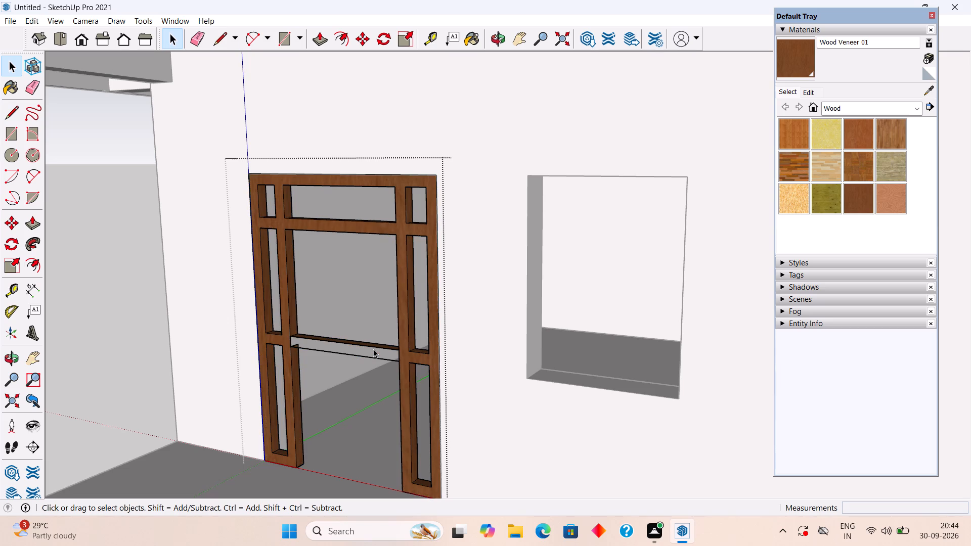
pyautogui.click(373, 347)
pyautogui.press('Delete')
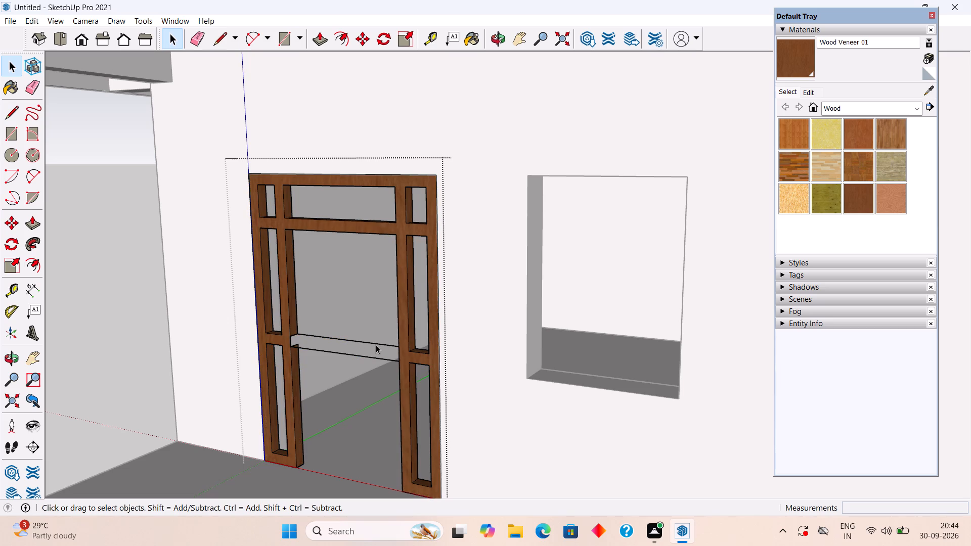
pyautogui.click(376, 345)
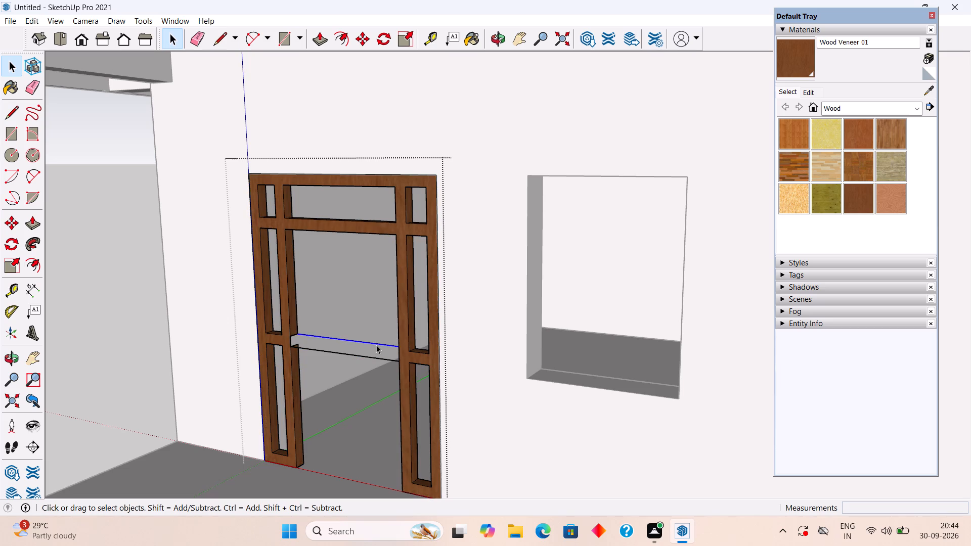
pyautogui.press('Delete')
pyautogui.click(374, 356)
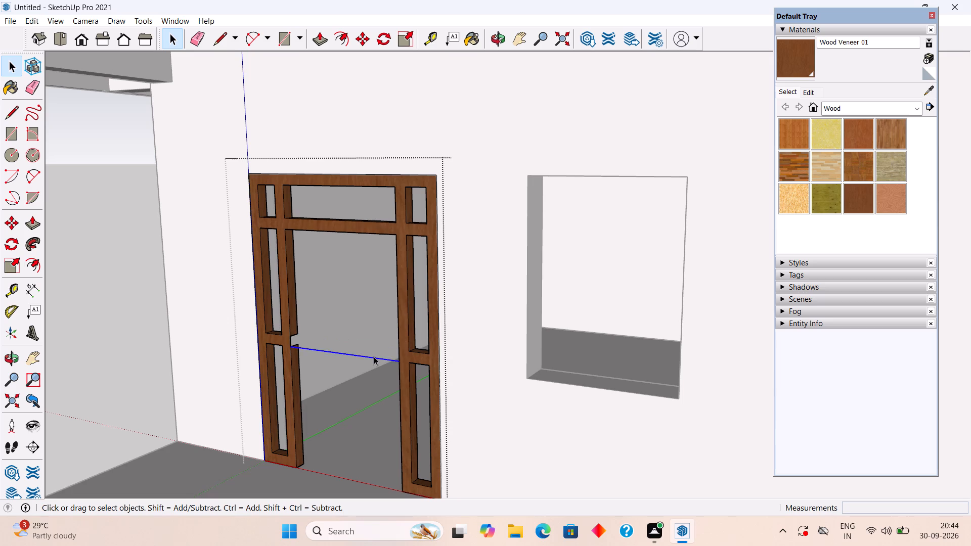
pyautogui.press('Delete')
# Examine the inner posts around the removed middle rail and the door frame's back side from inside the house.
pyautogui.moveTo(378, 360); pyautogui.dragTo(391, 361, button='middle')
pyautogui.scroll(-4, 335, 348)
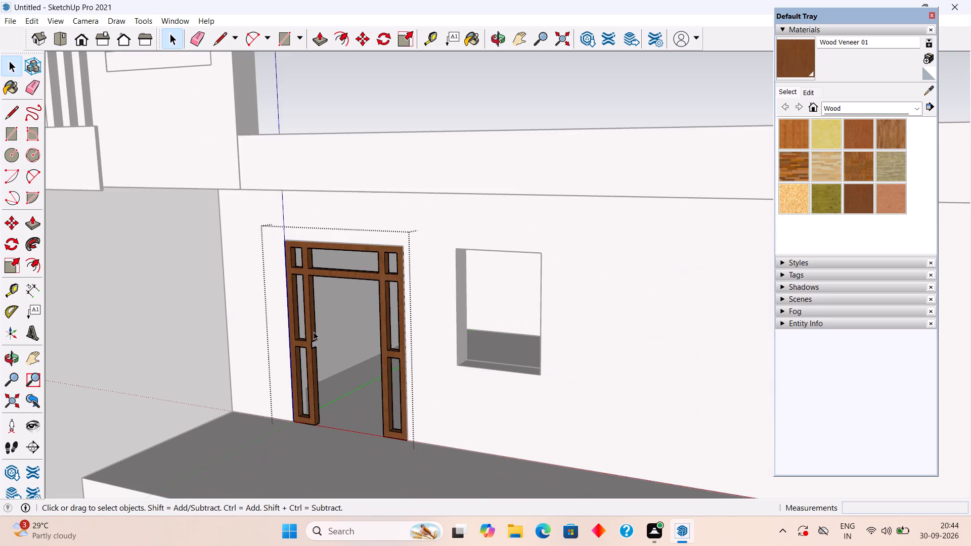
pyautogui.scroll(7, 322, 364)
pyautogui.scroll(7, 298, 322)
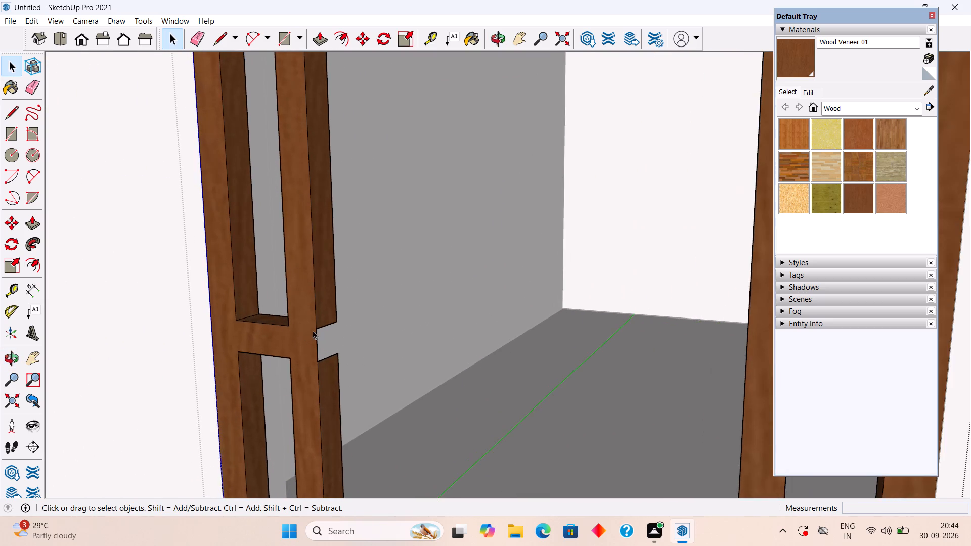
pyautogui.moveTo(314, 333); pyautogui.dragTo(222, 362, button='middle')
pyautogui.scroll(7, 319, 322)
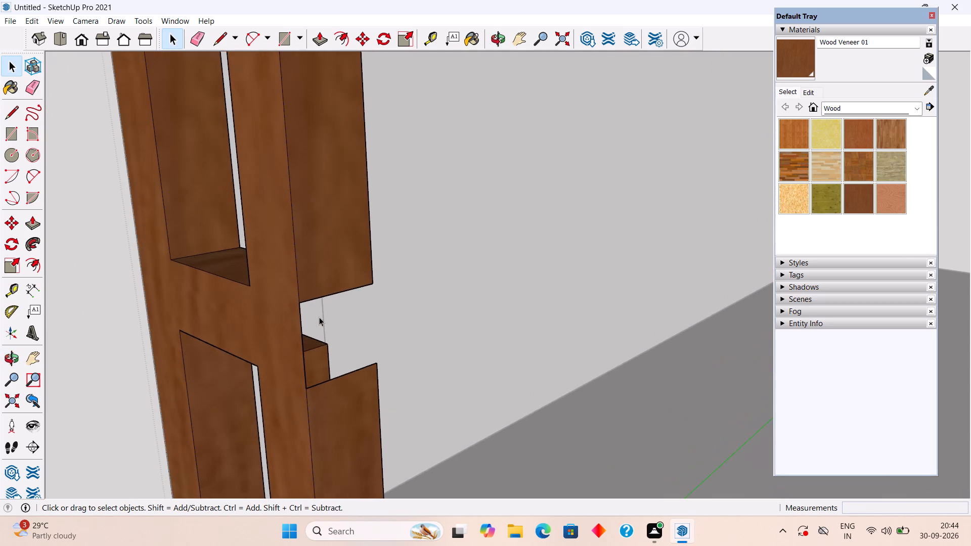
pyautogui.moveTo(318, 317); pyautogui.dragTo(232, 325, button='middle')
pyautogui.scroll(-10, 232, 325)
pyautogui.moveTo(245, 296); pyautogui.dragTo(203, 318, button='middle')
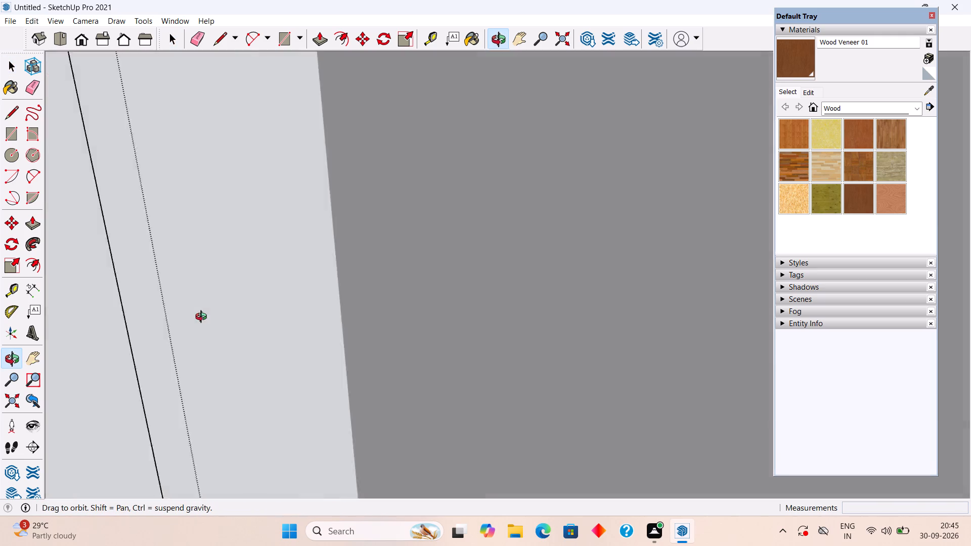
pyautogui.moveTo(203, 318); pyautogui.dragTo(168, 317, button='middle')
pyautogui.scroll(-17, 201, 318)
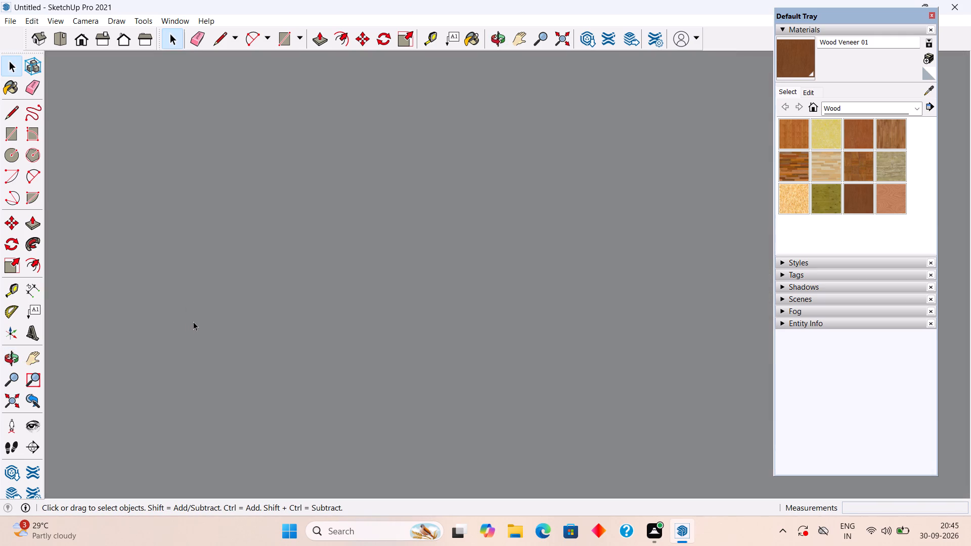
pyautogui.scroll(-3, 186, 316)
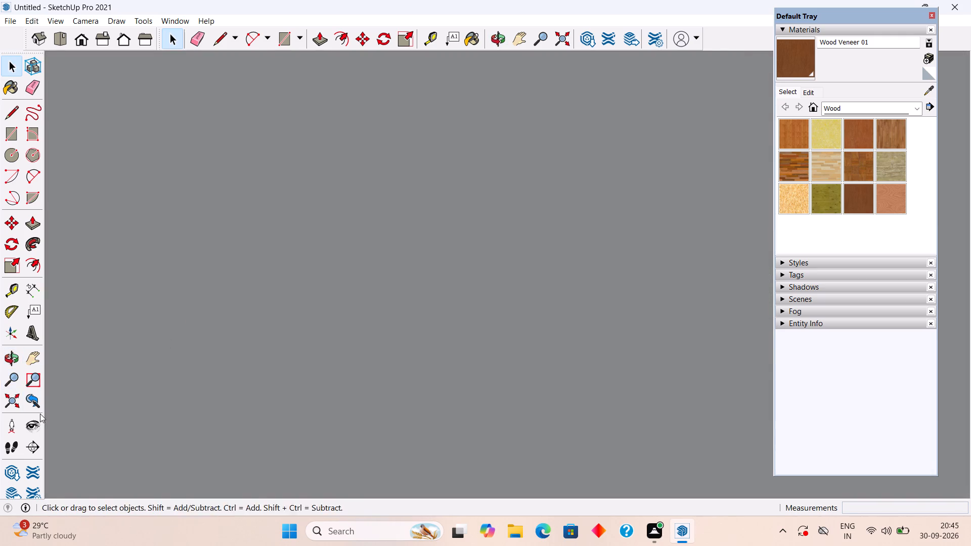
pyautogui.click(40, 402)
pyautogui.scroll(-2, 187, 336)
pyautogui.scroll(1, 251, 322)
pyautogui.moveTo(253, 322); pyautogui.dragTo(206, 334, button='middle')
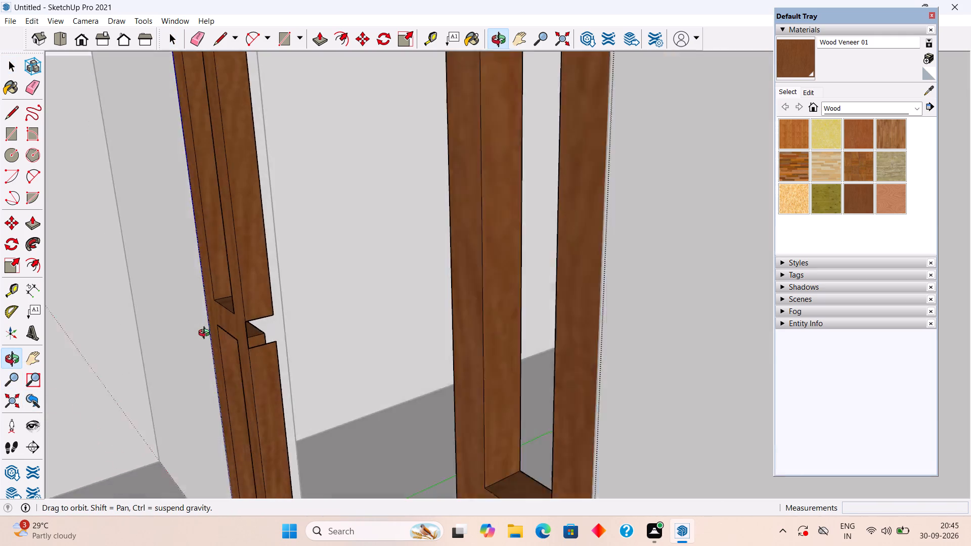
pyautogui.moveTo(206, 334); pyautogui.dragTo(58, 337, button='middle')
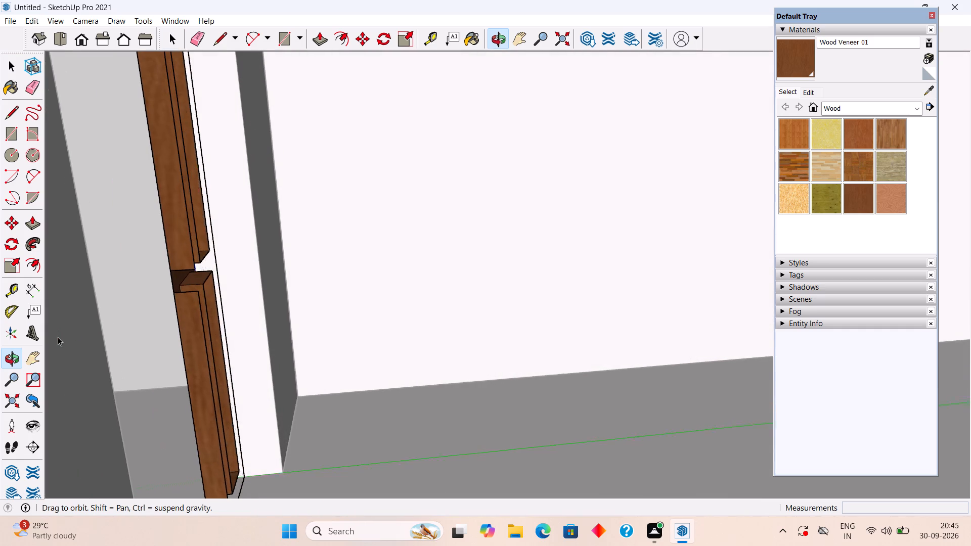
pyautogui.moveTo(58, 337); pyautogui.dragTo(59, 337, button='middle')
pyautogui.scroll(-4, 53, 330)
pyautogui.moveTo(73, 326); pyautogui.dragTo(11, 317, button='middle')
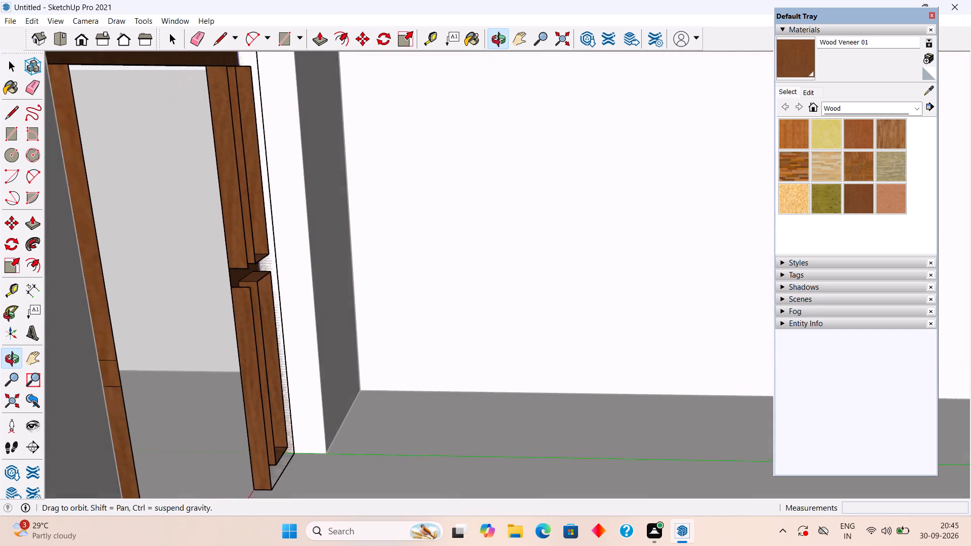
pyautogui.moveTo(11, 317); pyautogui.dragTo(10, 316, button='middle')
pyautogui.moveTo(100, 327); pyautogui.dragTo(26, 314, button='middle')
pyautogui.scroll(-3, 26, 314)
pyautogui.moveTo(224, 282); pyautogui.dragTo(211, 301, button='middle')
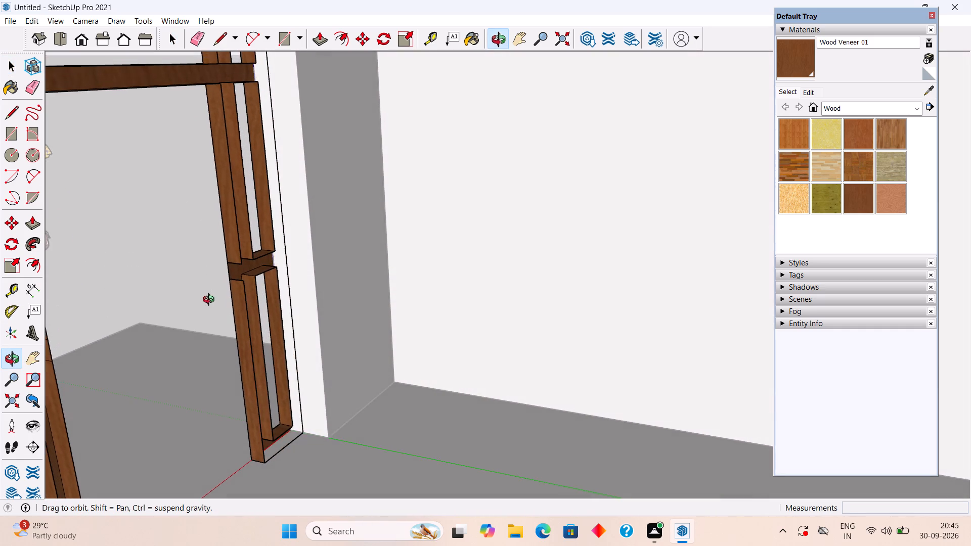
pyautogui.moveTo(211, 301); pyautogui.dragTo(208, 311, button='middle')
pyautogui.scroll(-1, 207, 310)
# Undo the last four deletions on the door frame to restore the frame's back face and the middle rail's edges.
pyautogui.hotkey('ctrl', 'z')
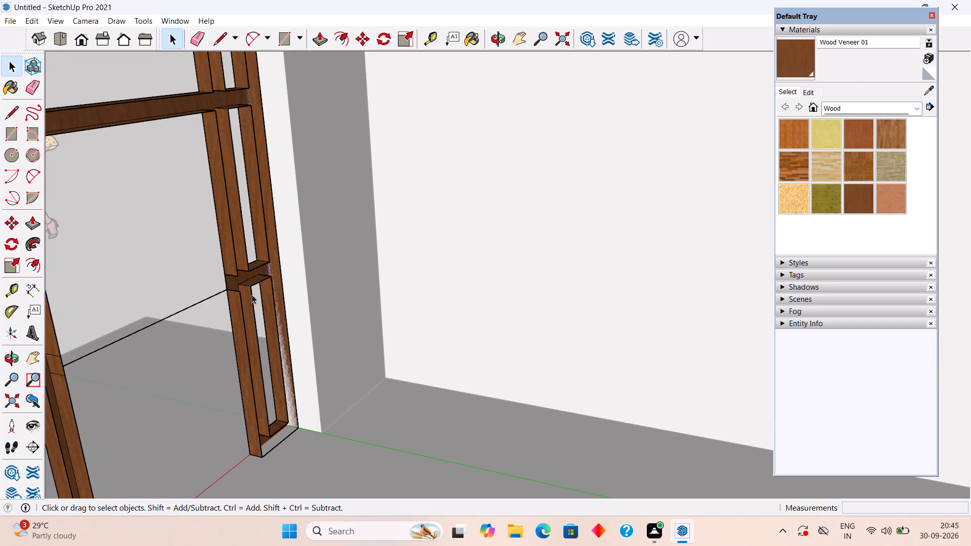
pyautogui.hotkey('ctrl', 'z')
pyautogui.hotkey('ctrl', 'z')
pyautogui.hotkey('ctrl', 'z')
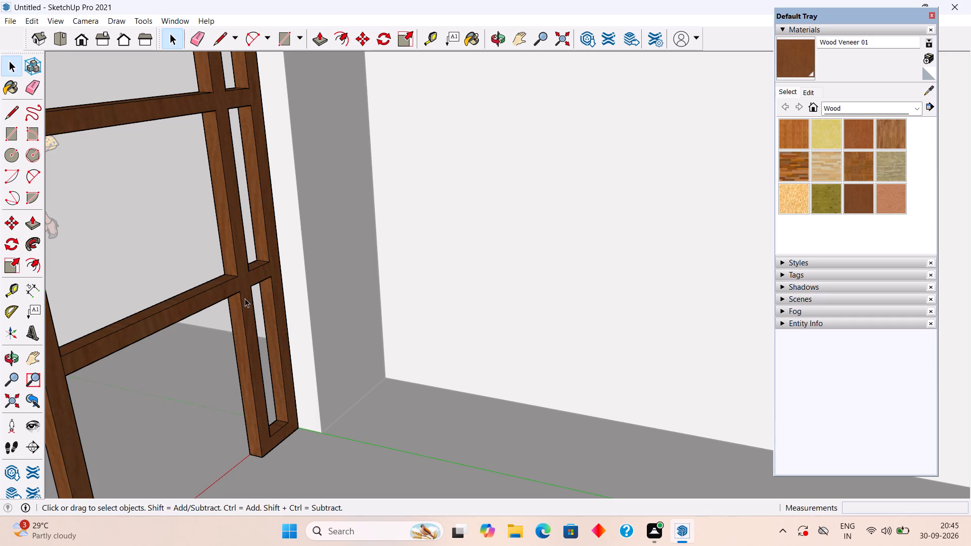
# On the door frame's back face, draw a 3" line across the middle rail at the inner post nearest the origin.
pyautogui.press('l')
pyautogui.press('space')
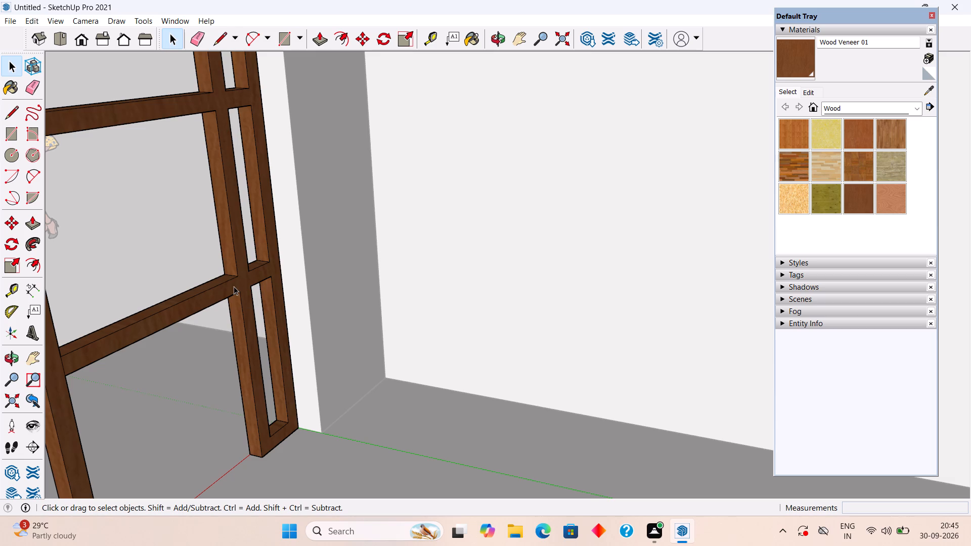
pyautogui.tripleClick(234, 286)
pyautogui.press('l')
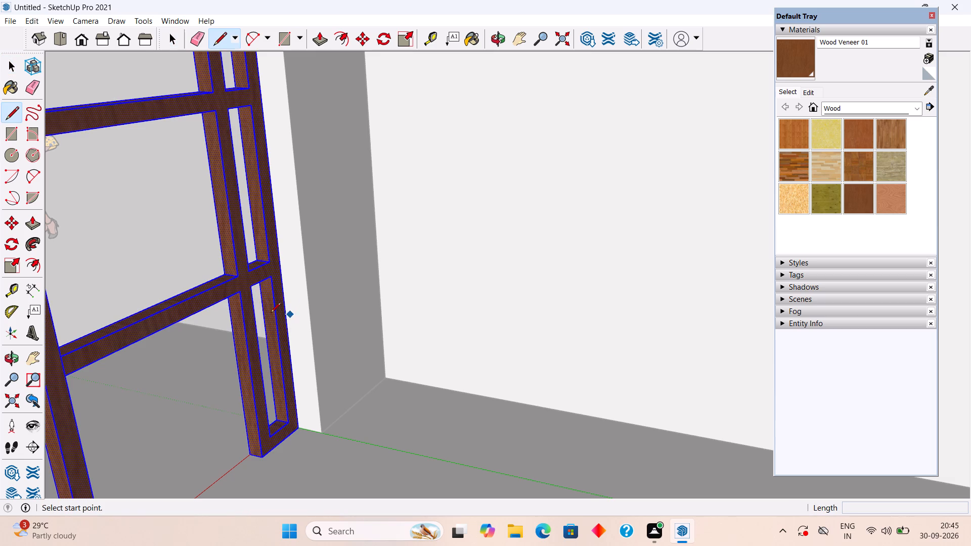
pyautogui.click(242, 293)
pyautogui.click(239, 276)
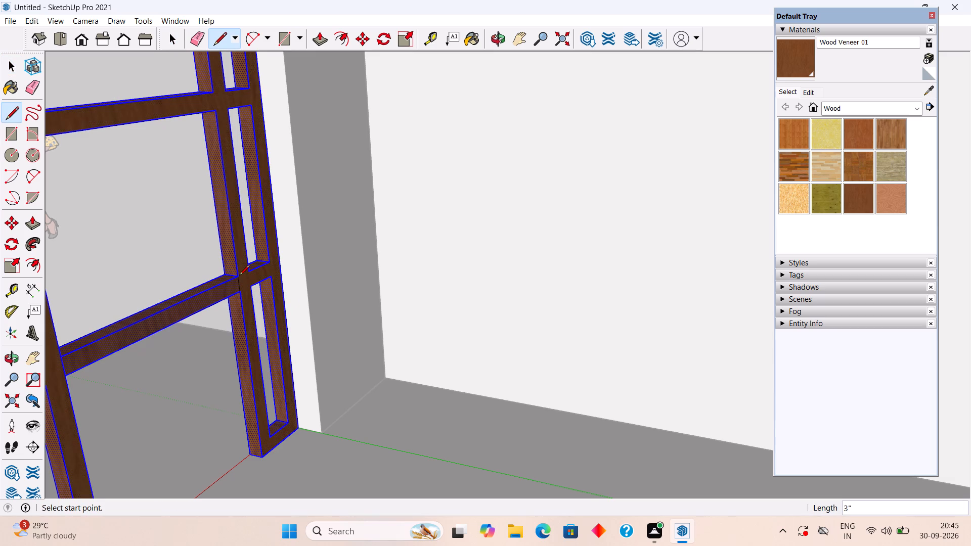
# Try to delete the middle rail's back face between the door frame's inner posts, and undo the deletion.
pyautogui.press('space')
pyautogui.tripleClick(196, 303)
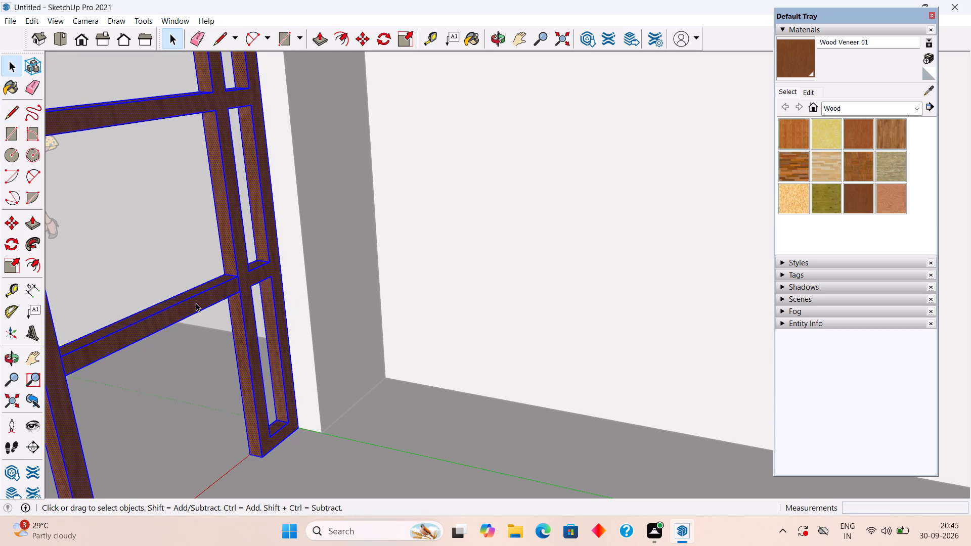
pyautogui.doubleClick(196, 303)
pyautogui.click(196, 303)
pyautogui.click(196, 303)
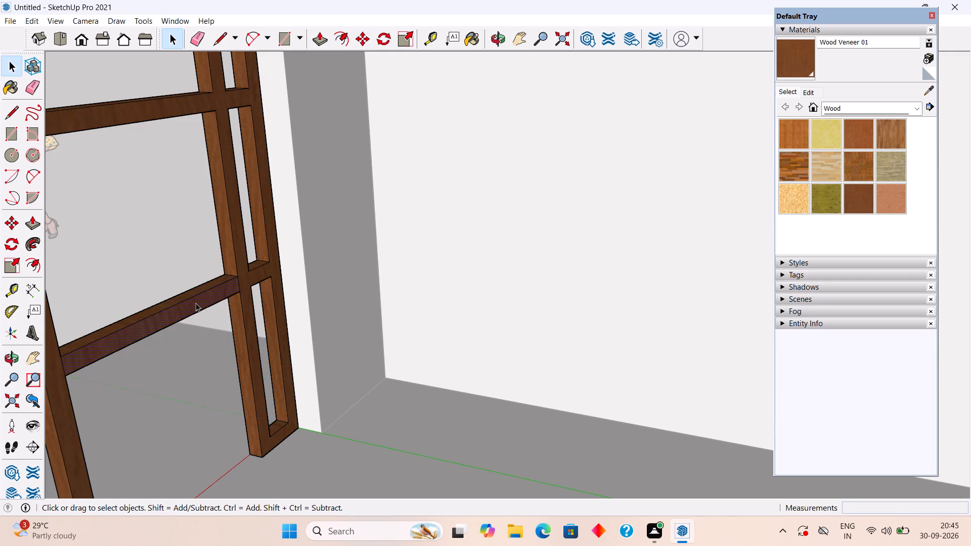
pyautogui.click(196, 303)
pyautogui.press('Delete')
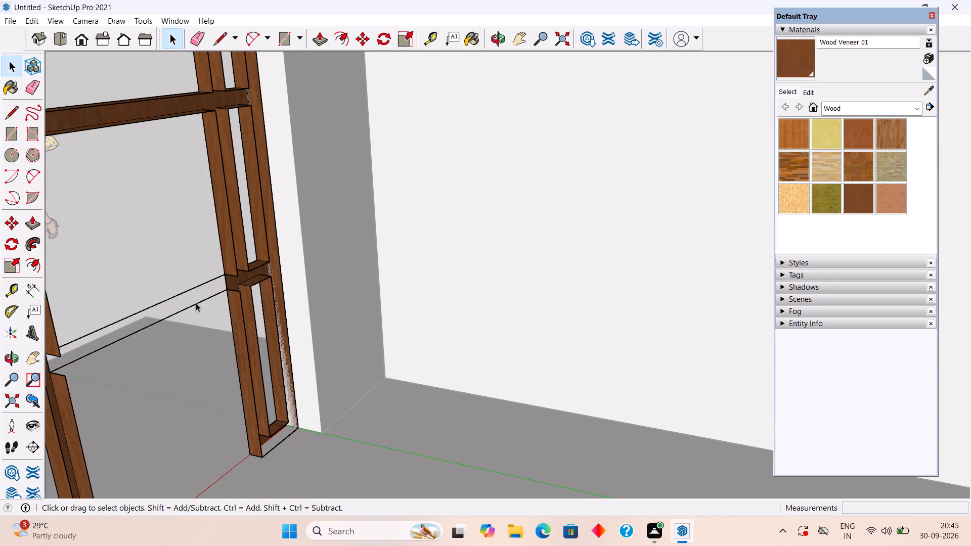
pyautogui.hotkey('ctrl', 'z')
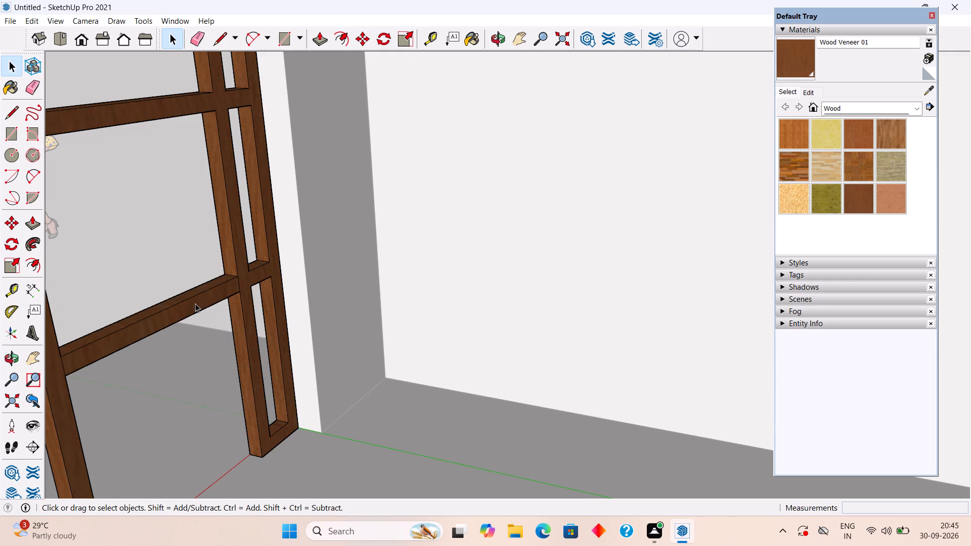
# Delete the middle rail's underside with its bounding edges and its remaining top face between the door frame's inner posts.
pyautogui.scroll(-1, 195, 303)
pyautogui.moveTo(195, 303); pyautogui.dragTo(279, 271, button='middle')
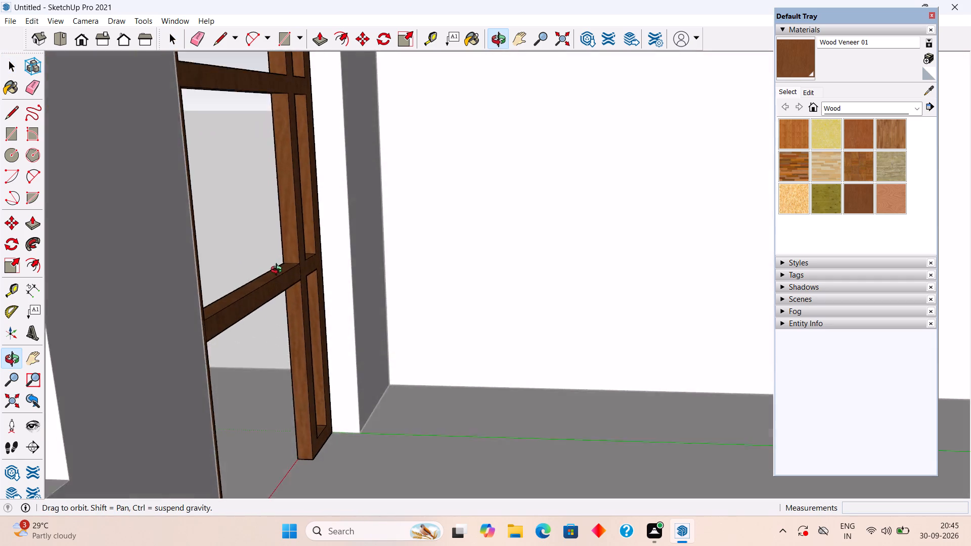
pyautogui.moveTo(279, 271); pyautogui.dragTo(234, 290, button='middle')
pyautogui.scroll(-1, 234, 290)
pyautogui.scroll(5, 274, 283)
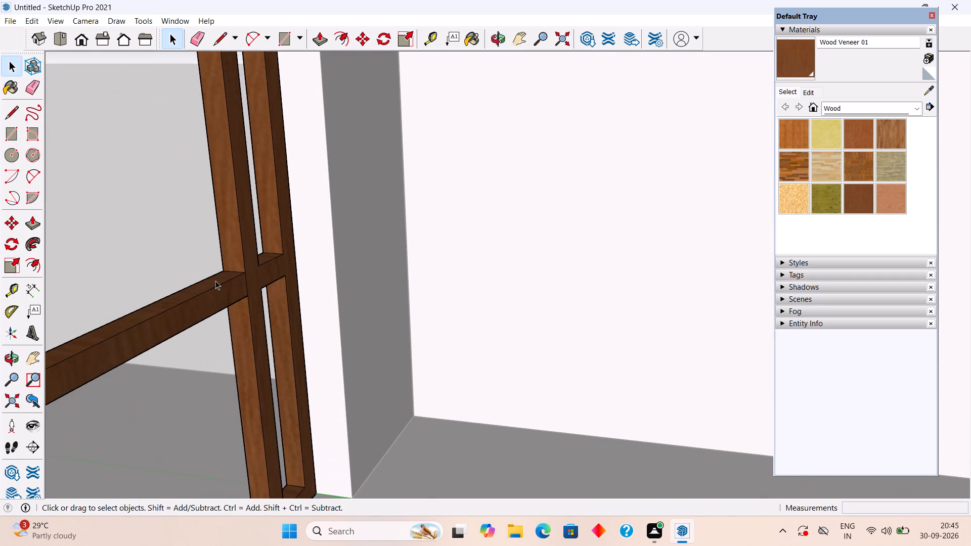
pyautogui.press('l')
pyautogui.press('space')
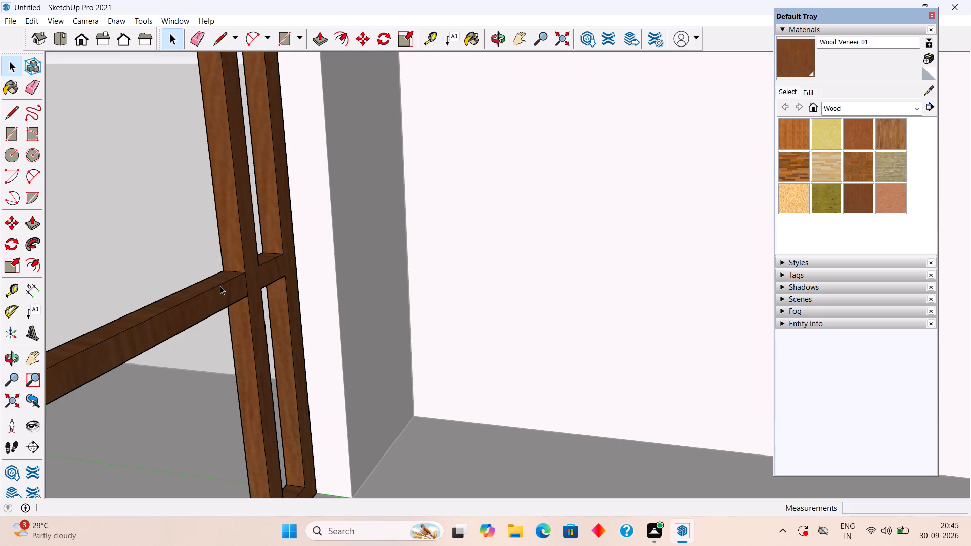
pyautogui.scroll(6, 251, 279)
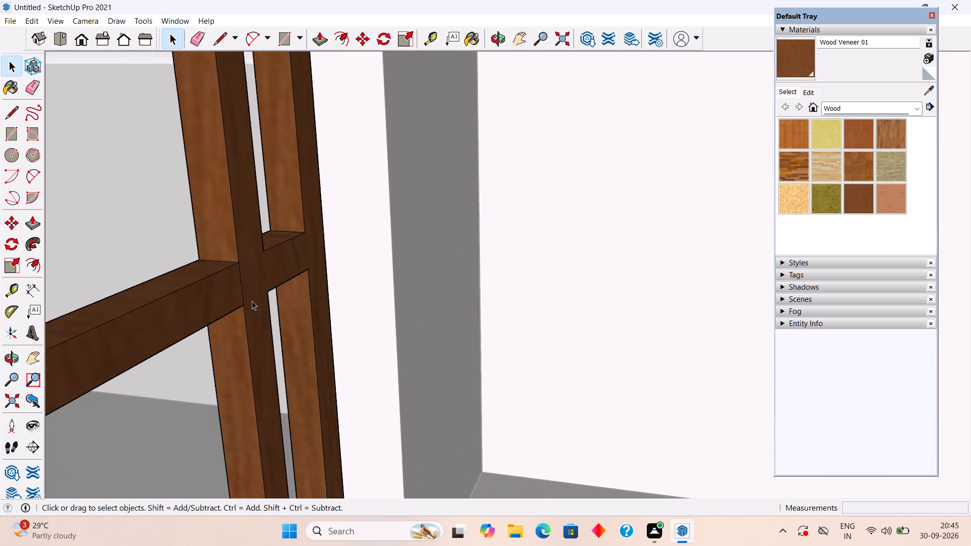
pyautogui.scroll(6, 252, 301)
pyautogui.moveTo(222, 327); pyautogui.dragTo(212, 201, button='middle')
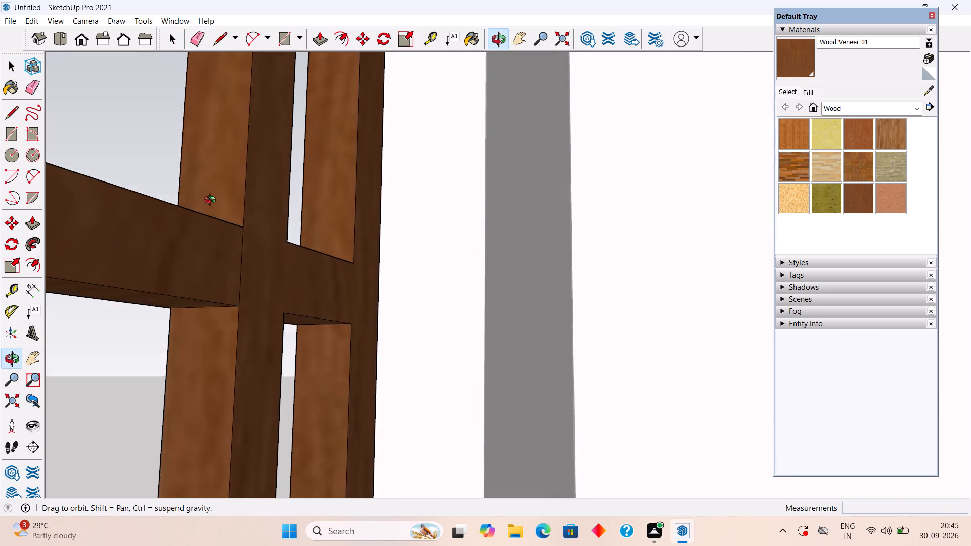
pyautogui.moveTo(212, 201); pyautogui.dragTo(218, 169, button='middle')
pyautogui.click(187, 273)
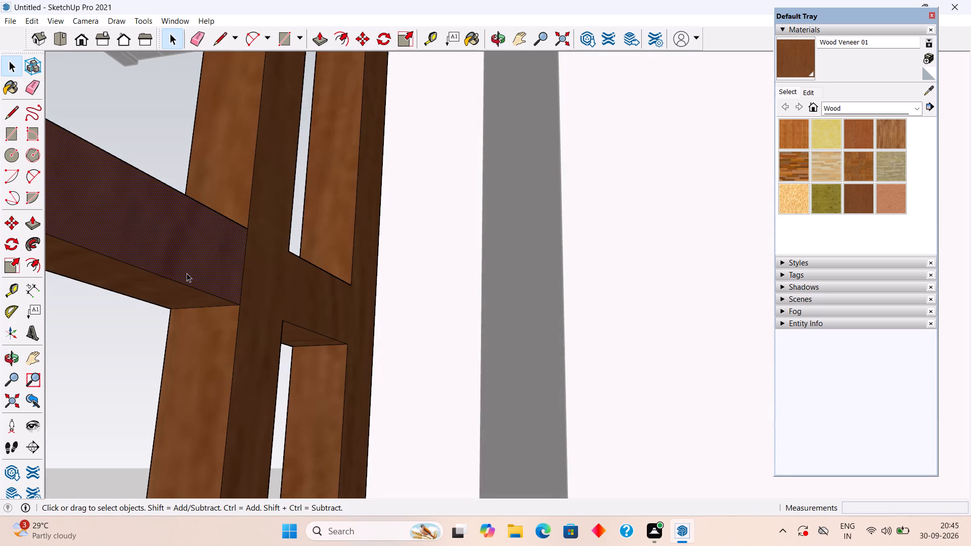
pyautogui.tripleClick(175, 287)
pyautogui.tripleClick(175, 287)
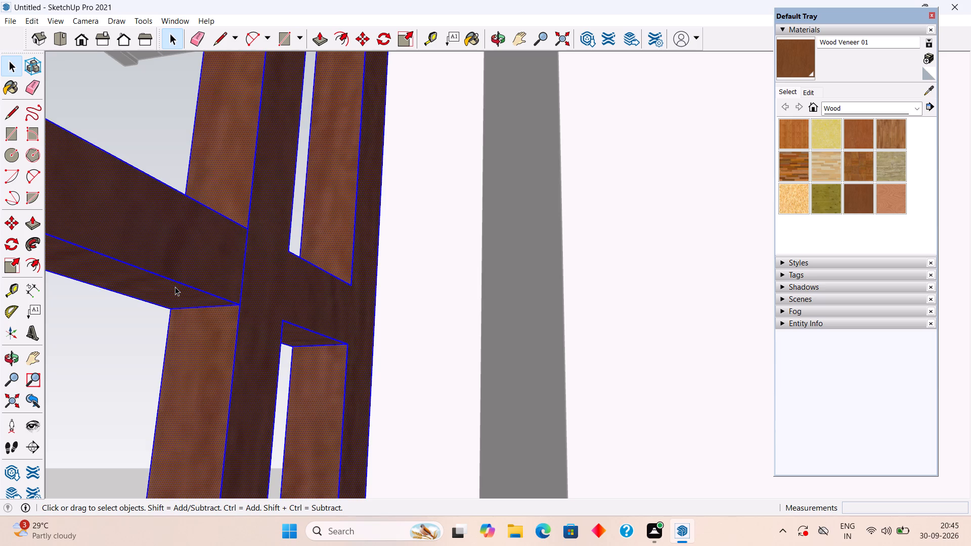
pyautogui.tripleClick(175, 287)
pyautogui.scroll(-9, 175, 287)
pyautogui.click(139, 176)
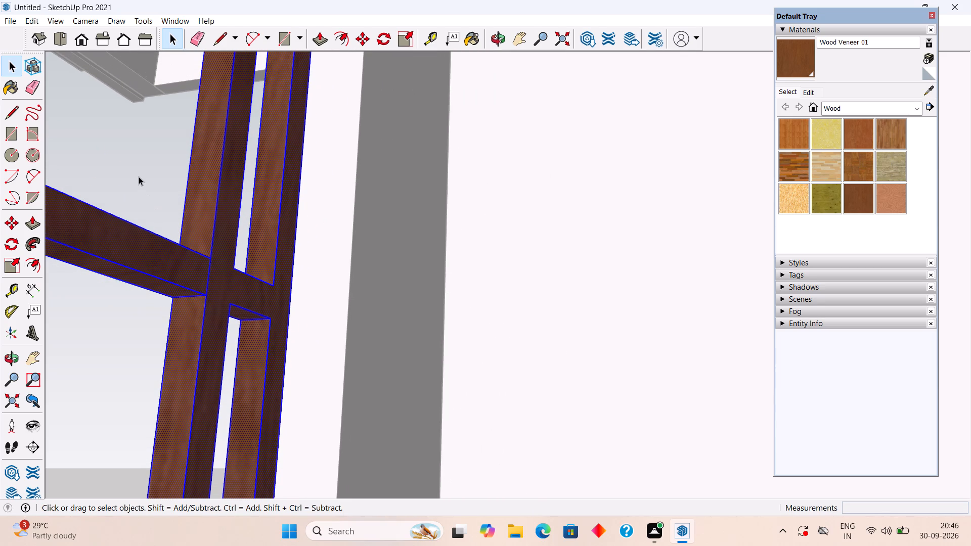
pyautogui.doubleClick(139, 281)
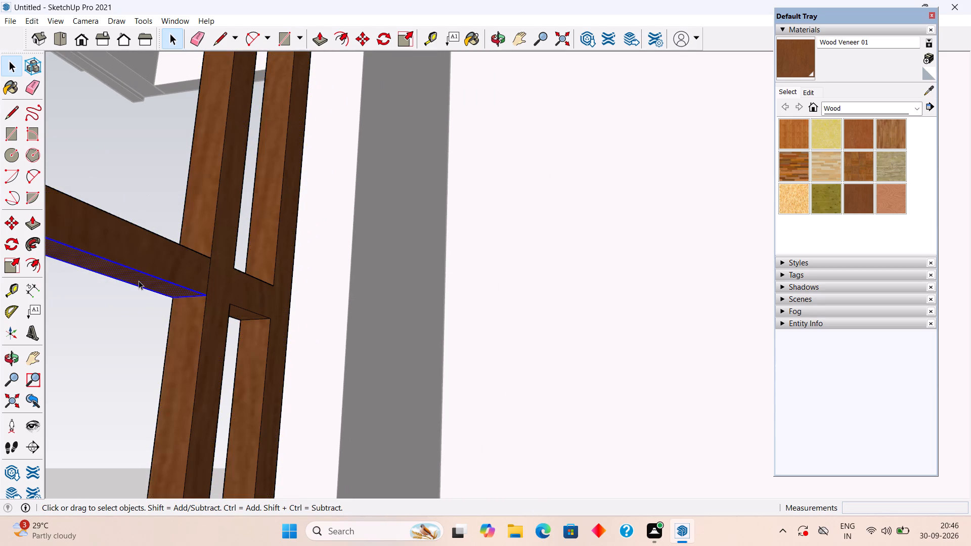
pyautogui.press('Delete')
pyautogui.click(158, 250)
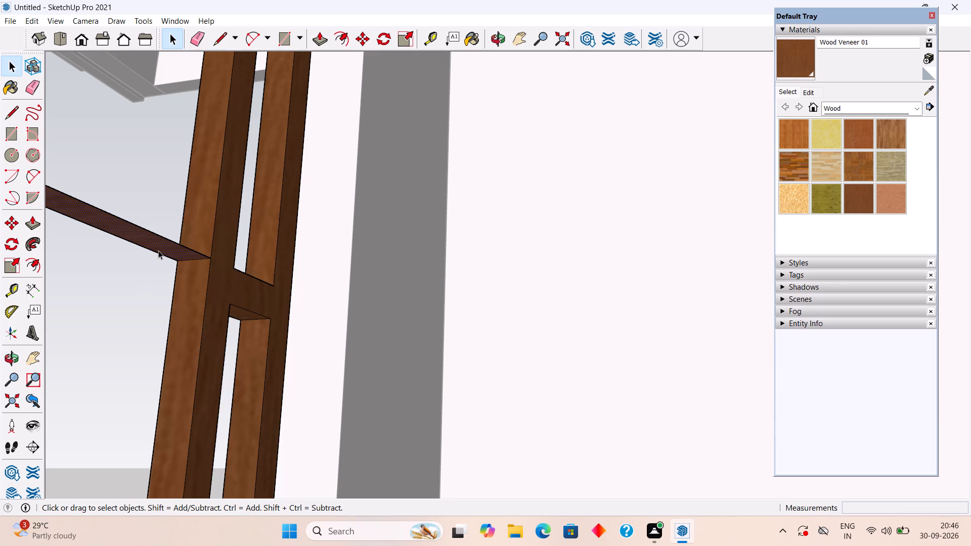
pyautogui.click(158, 250)
pyautogui.press('Delete')
# Examine the door frame and the whole house front from outside, including views from below and above.
pyautogui.scroll(-9, 158, 250)
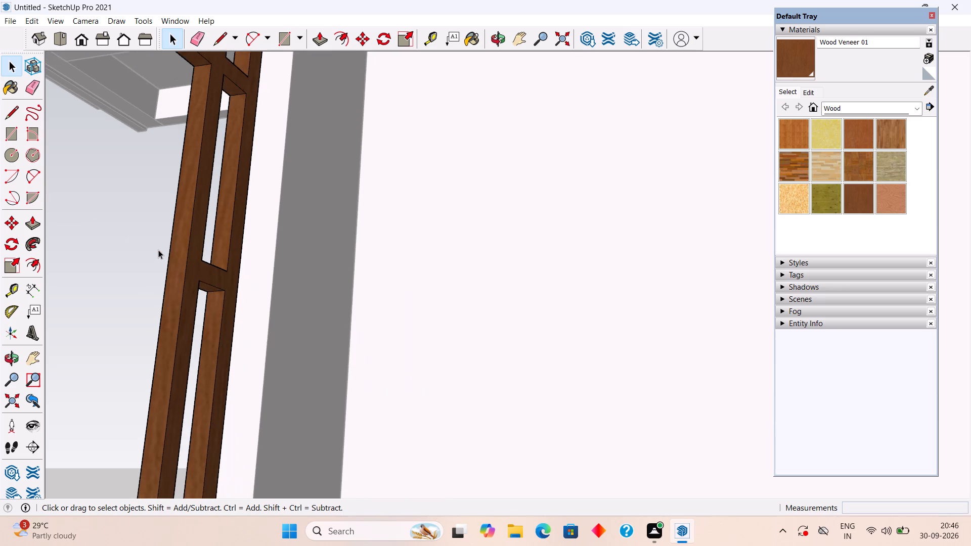
pyautogui.scroll(-4, 158, 252)
pyautogui.click(6, 401)
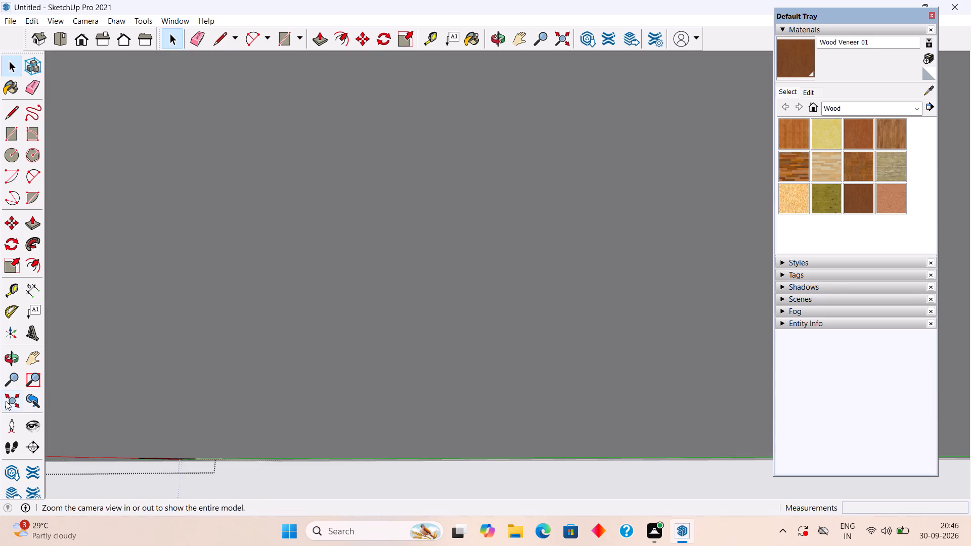
pyautogui.moveTo(125, 386); pyautogui.dragTo(534, 366, button='middle')
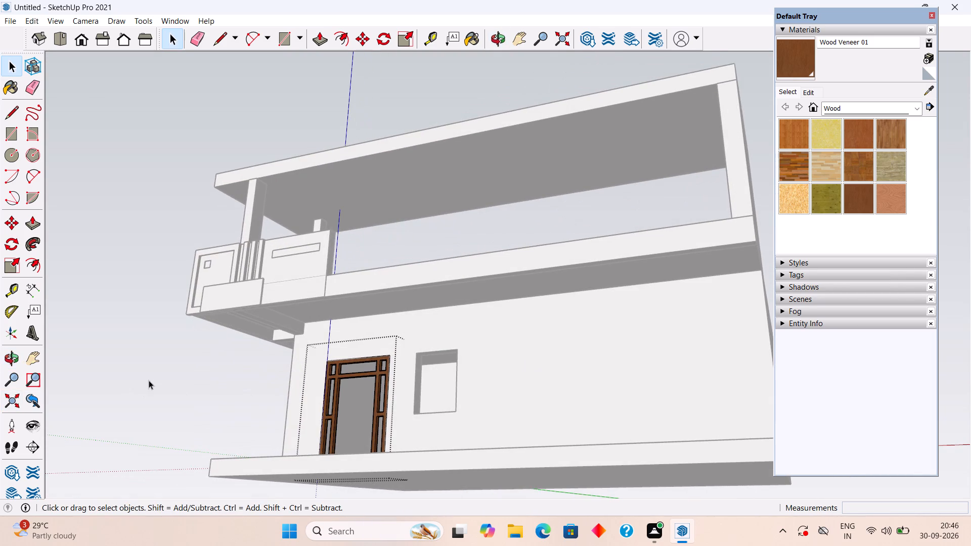
pyautogui.click(150, 380)
pyautogui.scroll(3, 342, 409)
pyautogui.moveTo(382, 428); pyautogui.dragTo(632, 480, button='middle')
pyautogui.scroll(-2, 535, 440)
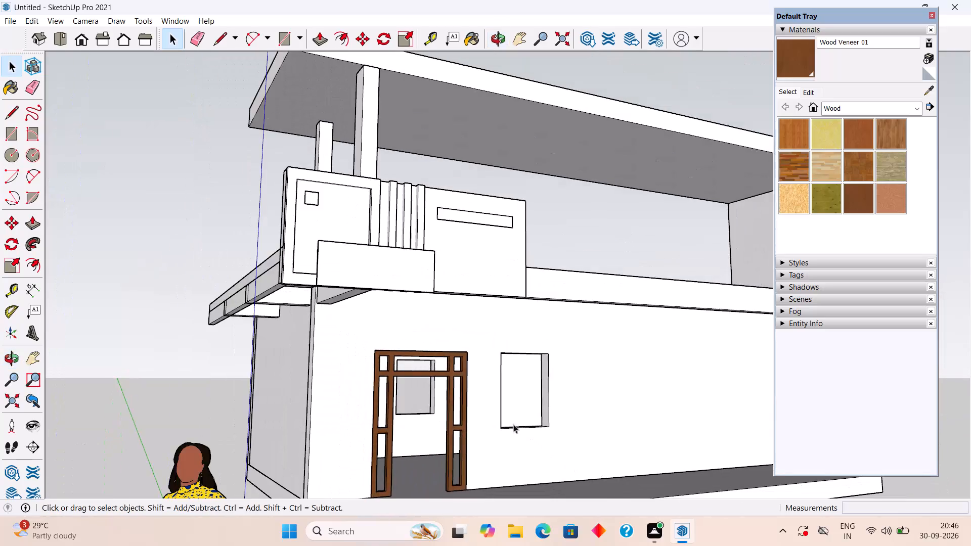
pyautogui.scroll(-4, 490, 407)
pyautogui.scroll(-1, 431, 449)
pyautogui.moveTo(430, 439); pyautogui.dragTo(429, 383, button='middle')
pyautogui.scroll(7, 434, 397)
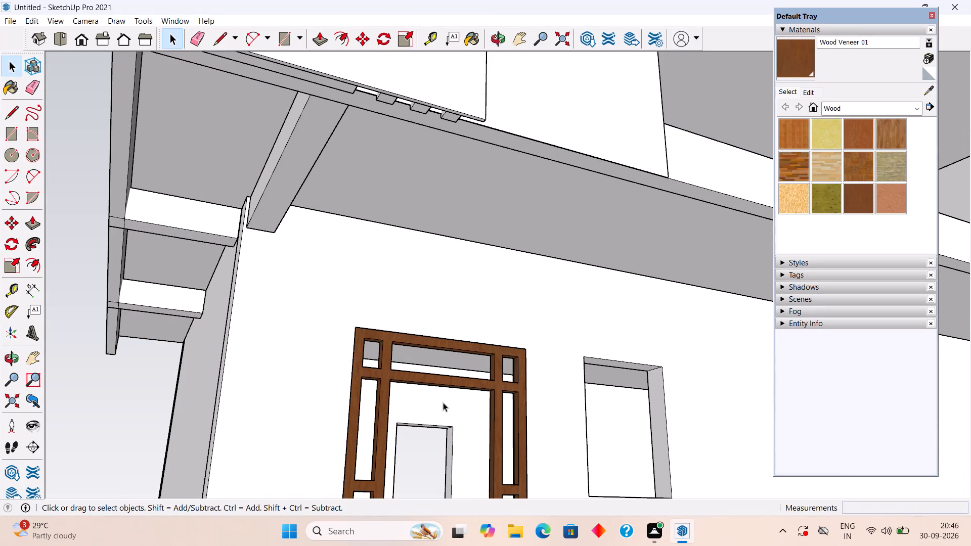
pyautogui.moveTo(426, 339); pyautogui.dragTo(375, 406, button='middle')
pyautogui.scroll(-9, 375, 406)
pyautogui.moveTo(396, 400); pyautogui.dragTo(372, 477, button='middle')
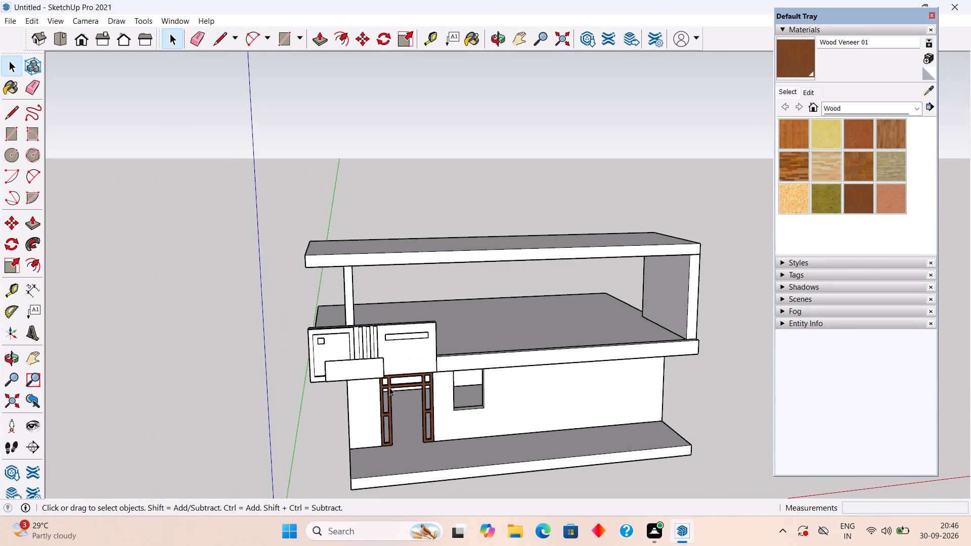
pyautogui.scroll(4, 367, 299)
pyautogui.scroll(3, 379, 407)
pyautogui.moveTo(380, 406); pyautogui.dragTo(259, 452, button='middle')
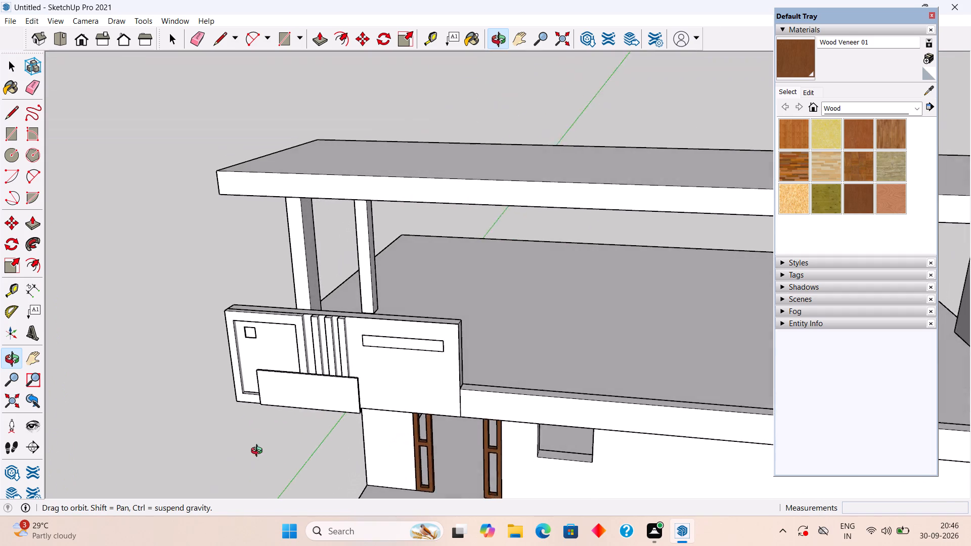
pyautogui.moveTo(259, 452); pyautogui.dragTo(230, 460, button='middle')
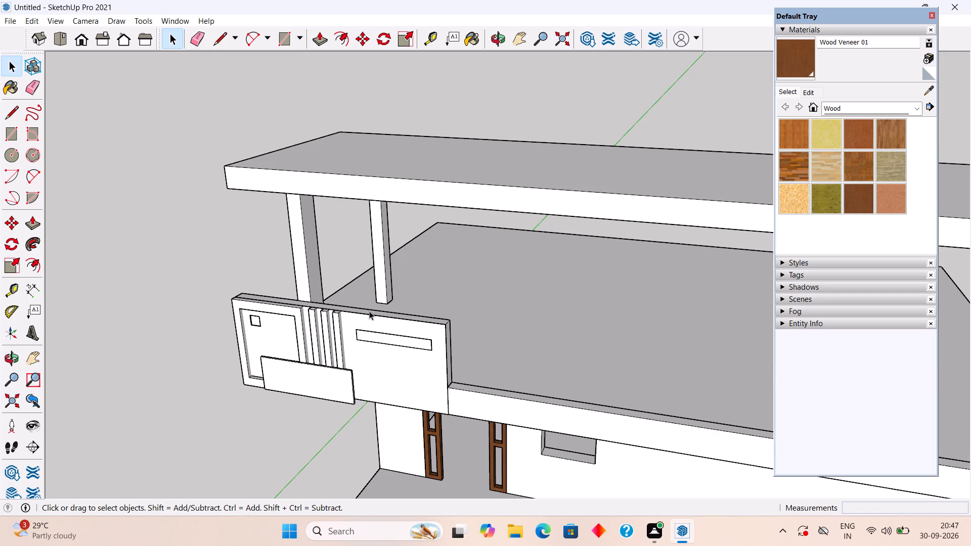
# Examine the upper-floor front panel and its junction with the slab edge from the front, from above and end-on.
pyautogui.moveTo(370, 311); pyautogui.dragTo(272, 248, button='middle')
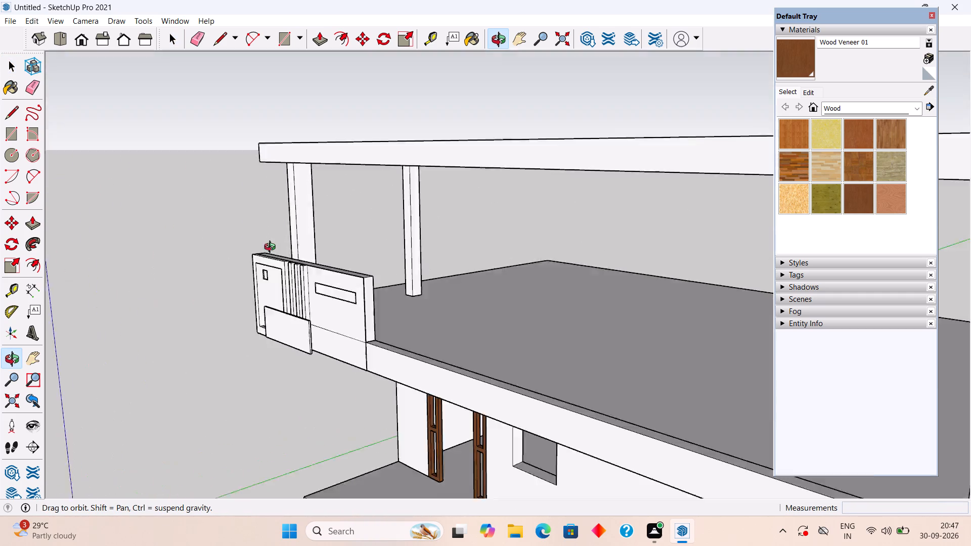
pyautogui.moveTo(272, 248); pyautogui.dragTo(485, 242, button='middle')
pyautogui.scroll(-1, 478, 171)
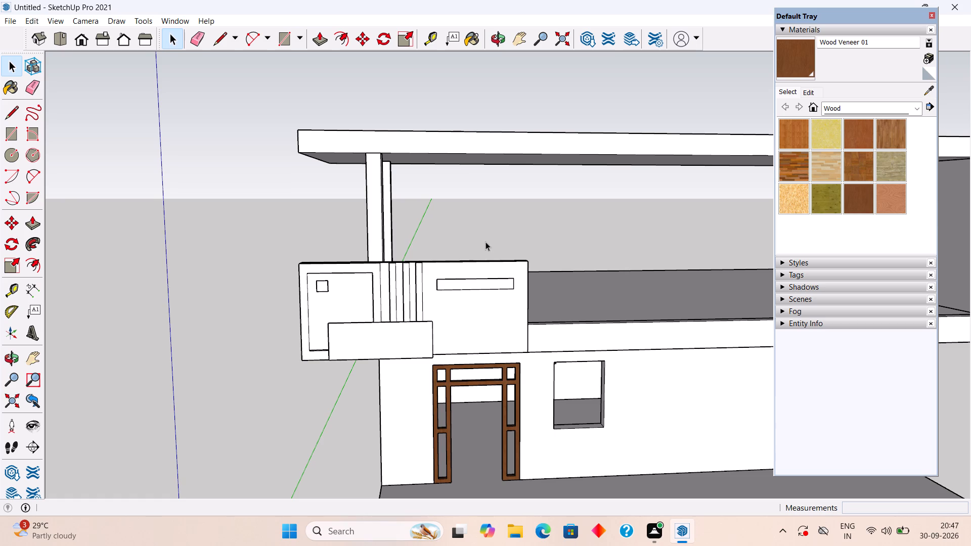
pyautogui.moveTo(485, 242); pyautogui.dragTo(270, 342, button='middle')
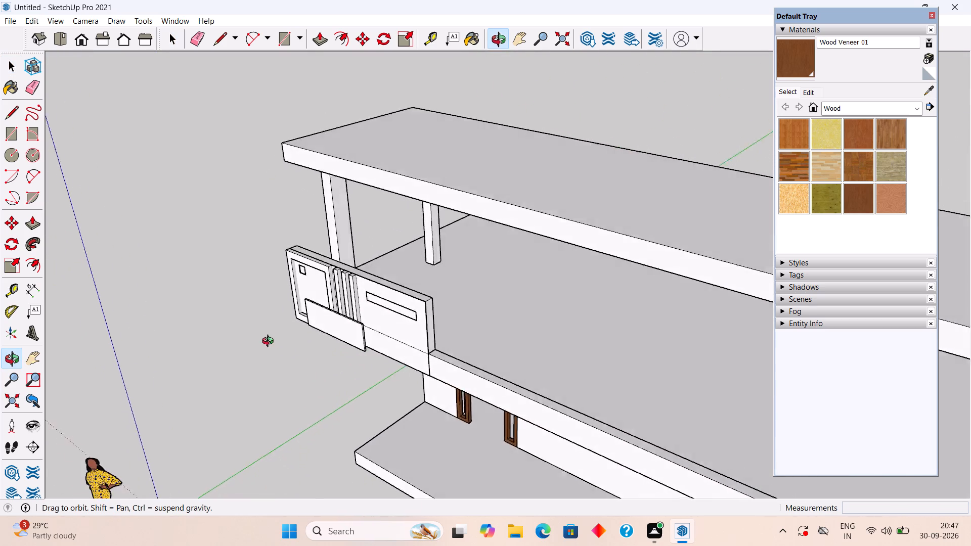
pyautogui.moveTo(270, 342); pyautogui.dragTo(215, 272, button='middle')
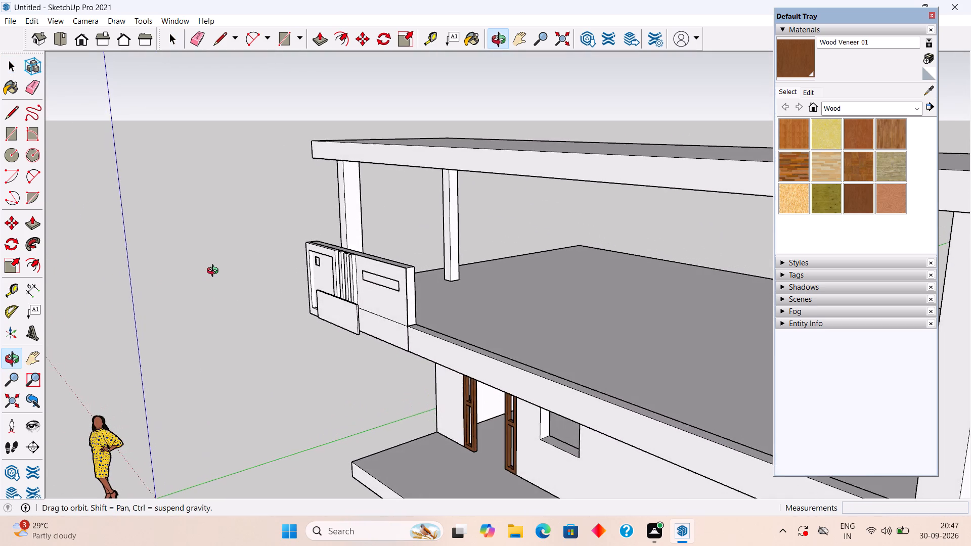
pyautogui.moveTo(215, 272); pyautogui.dragTo(303, 260, button='middle')
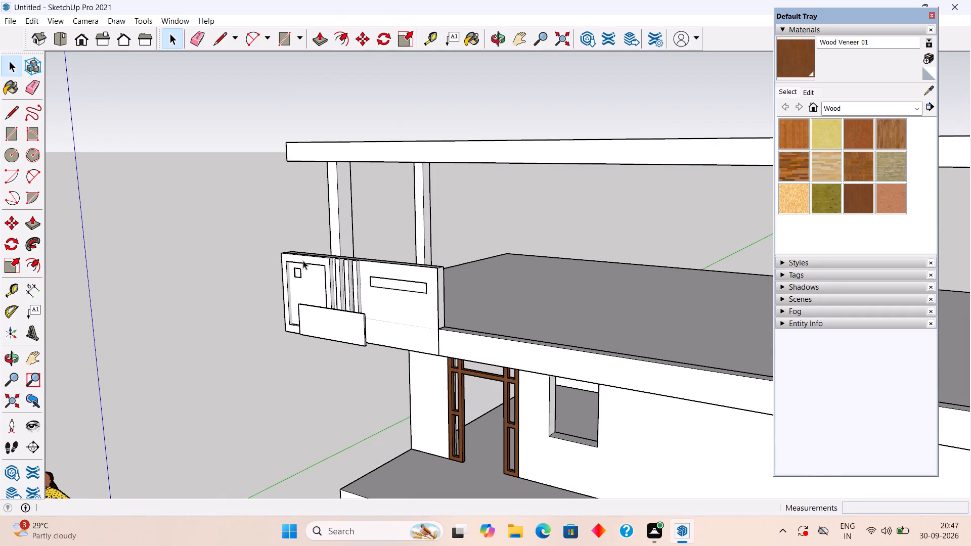
pyautogui.moveTo(378, 293); pyautogui.dragTo(412, 297, button='middle')
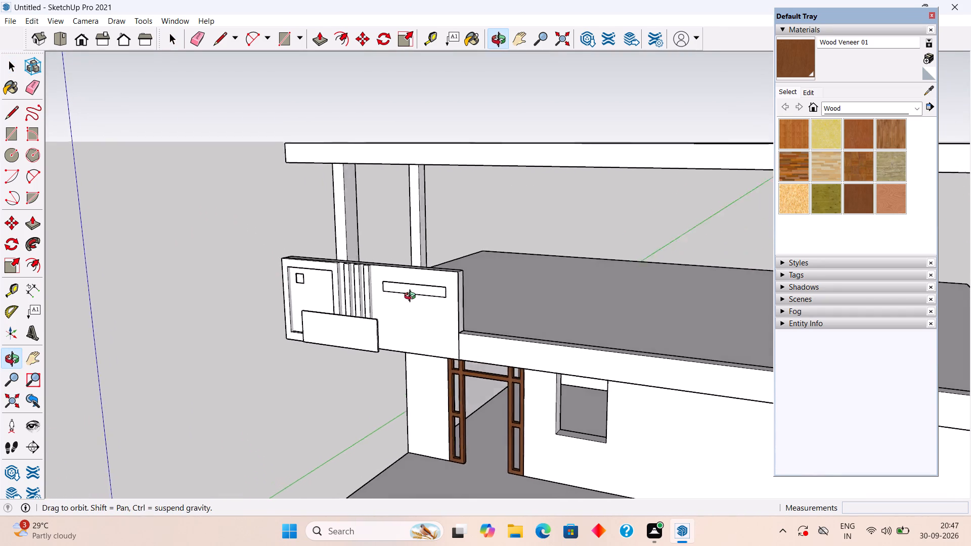
pyautogui.moveTo(412, 297); pyautogui.dragTo(492, 304, button='middle')
pyautogui.click(288, 326)
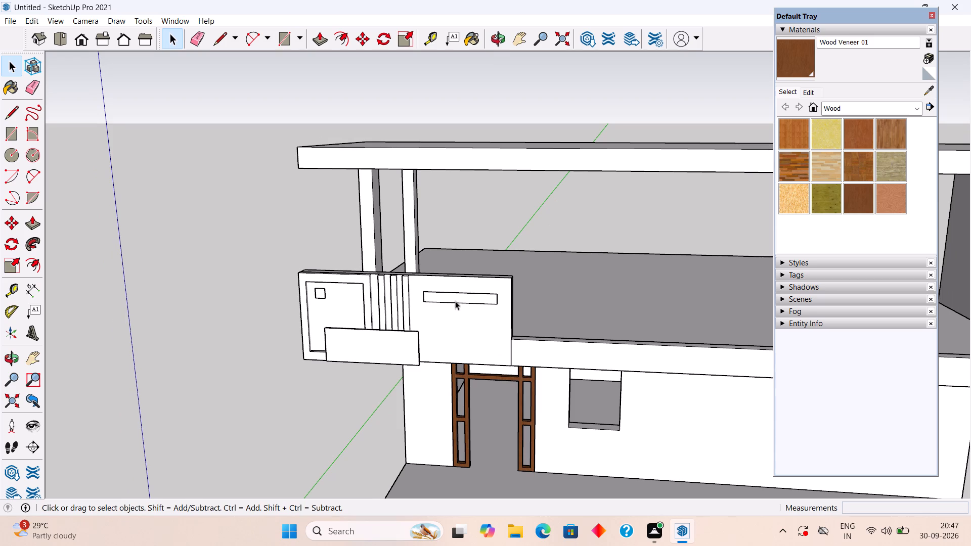
pyautogui.moveTo(456, 301); pyautogui.dragTo(513, 268, button='middle')
pyautogui.scroll(6, 520, 285)
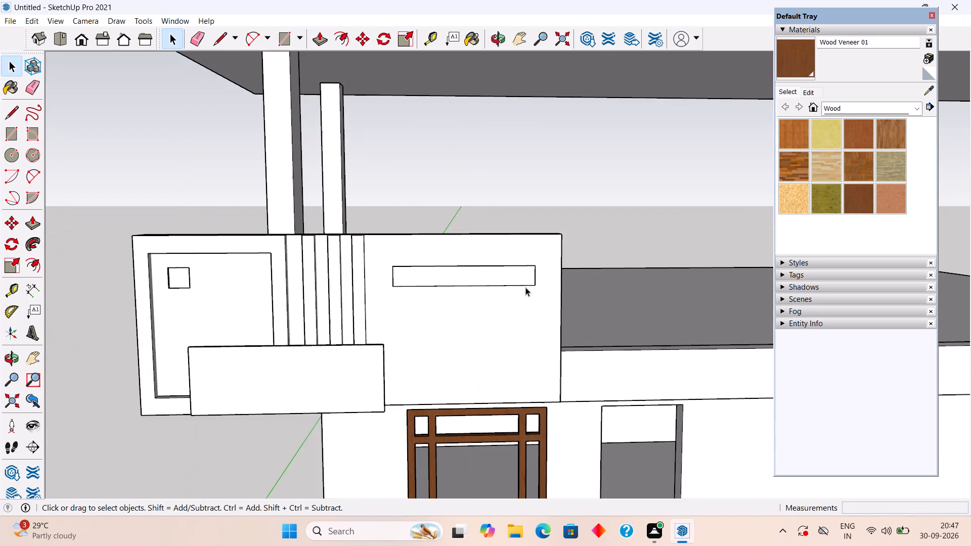
pyautogui.scroll(4, 525, 287)
pyautogui.moveTo(483, 334); pyautogui.dragTo(457, 370, button='middle')
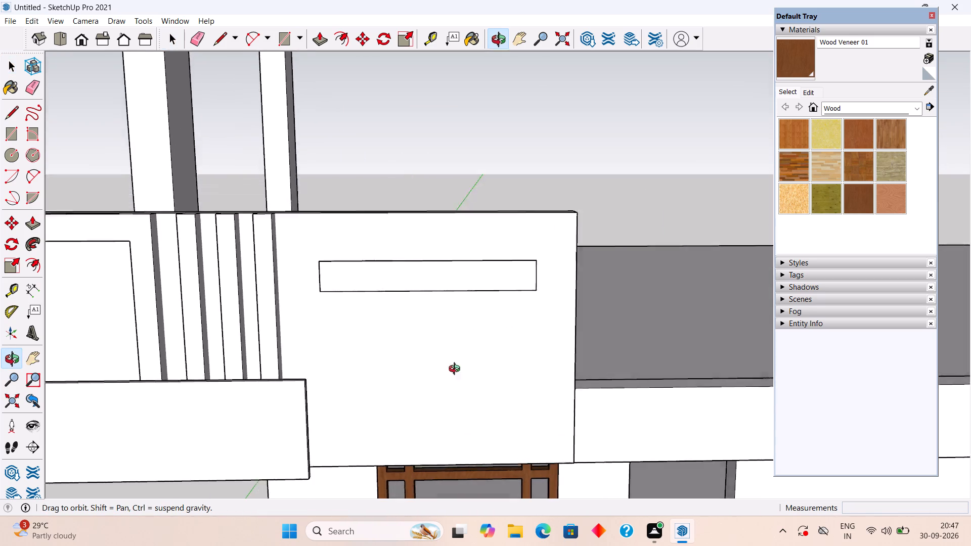
pyautogui.moveTo(457, 370); pyautogui.dragTo(286, 457, button='middle')
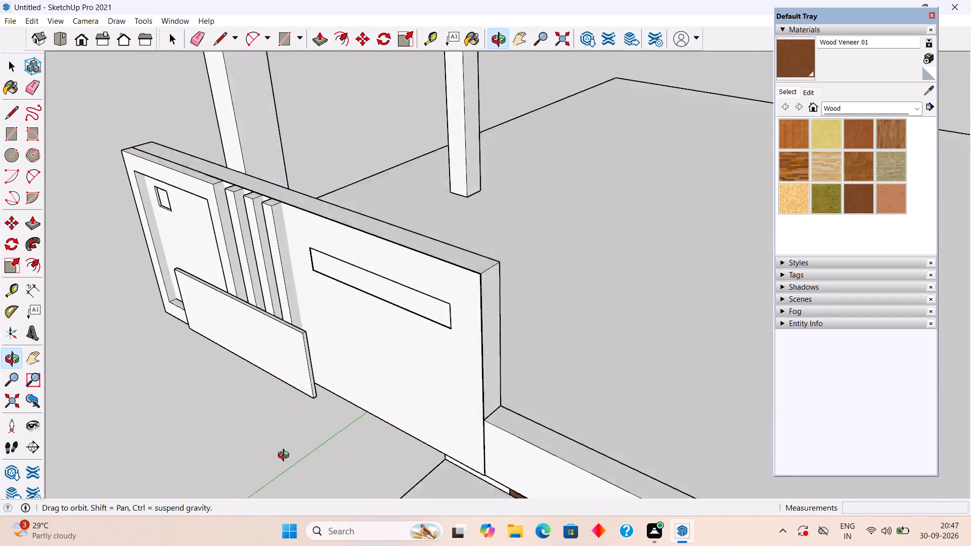
pyautogui.moveTo(286, 457); pyautogui.dragTo(299, 507, button='middle')
pyautogui.scroll(3, 337, 341)
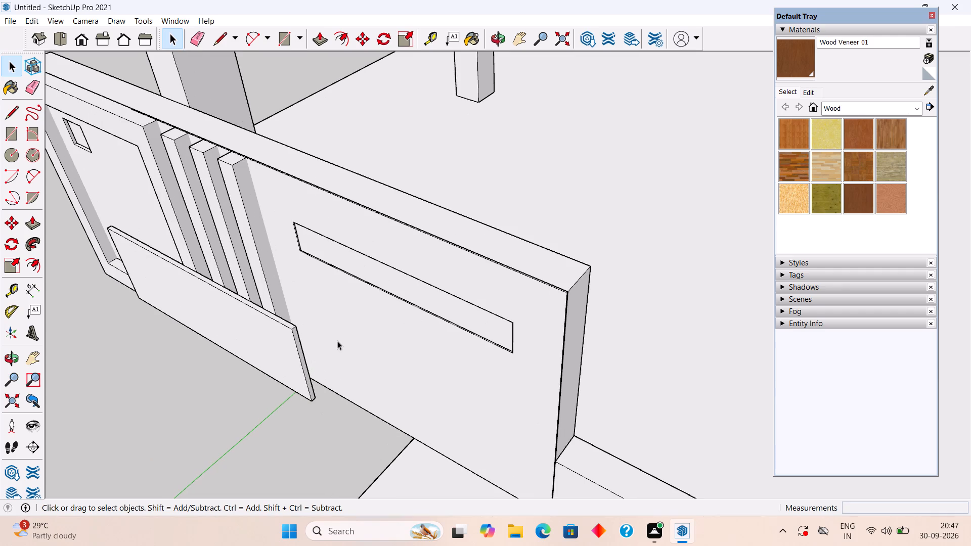
pyautogui.scroll(1, 333, 327)
pyautogui.moveTo(331, 320); pyautogui.dragTo(315, 212, button='middle')
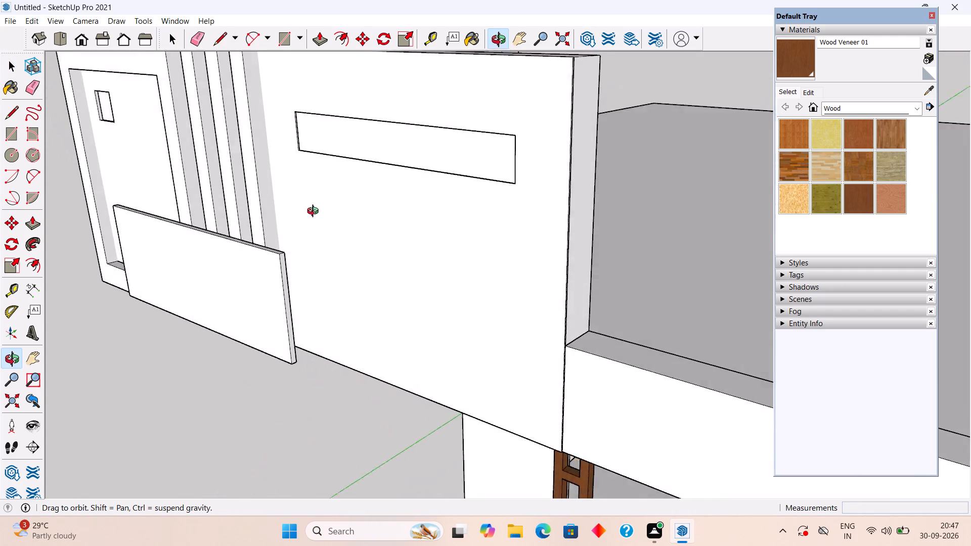
pyautogui.moveTo(315, 212); pyautogui.dragTo(168, 171, button='middle')
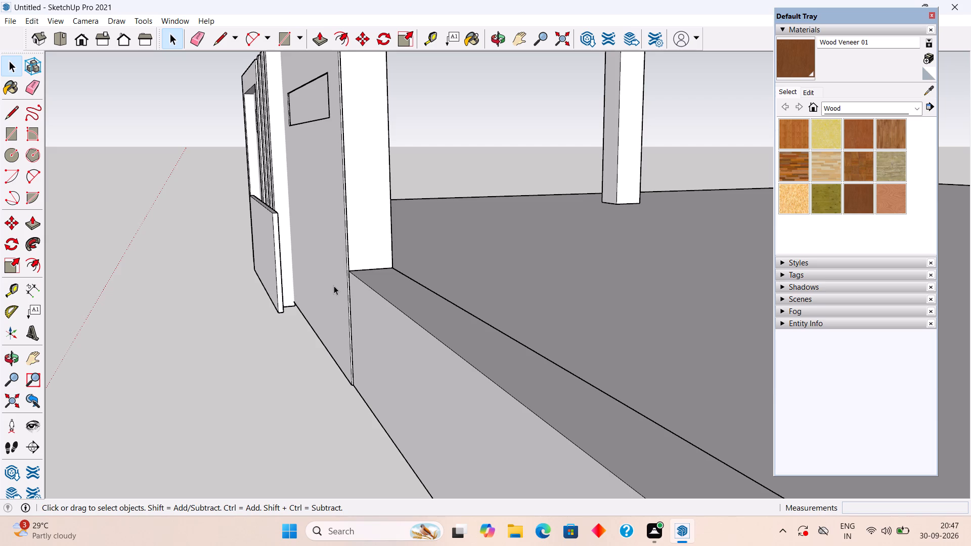
# Open the front panel for editing and draw a line about 1/4" long across its thin end face, level with the slab edge's top.
pyautogui.scroll(4, 337, 289)
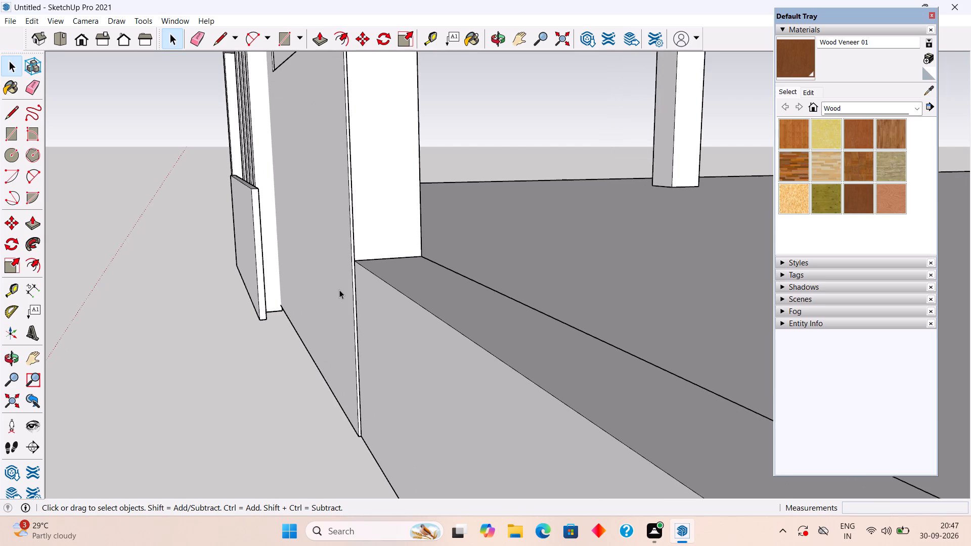
pyautogui.doubleClick(339, 290)
pyautogui.click(339, 290)
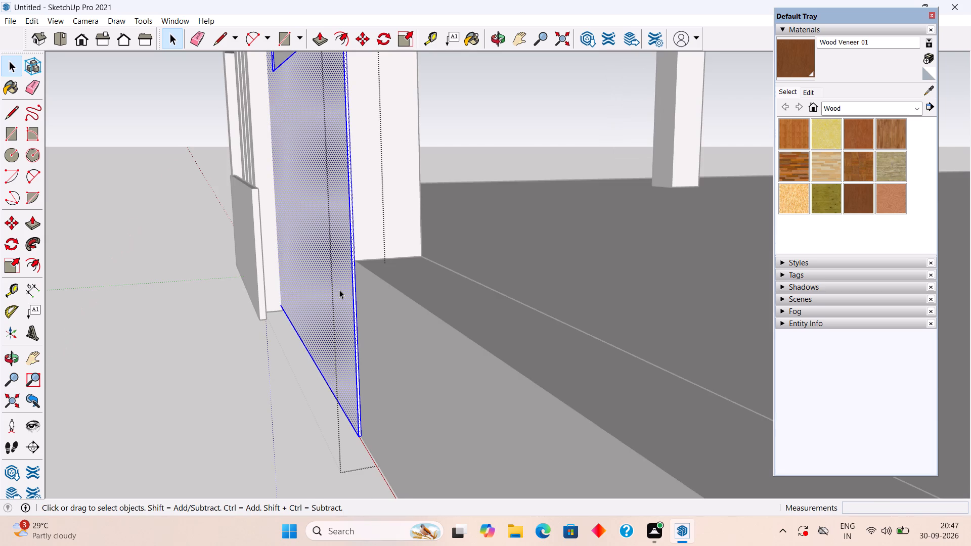
pyautogui.scroll(15, 339, 290)
pyautogui.moveTo(369, 216); pyautogui.dragTo(335, 230, button='middle')
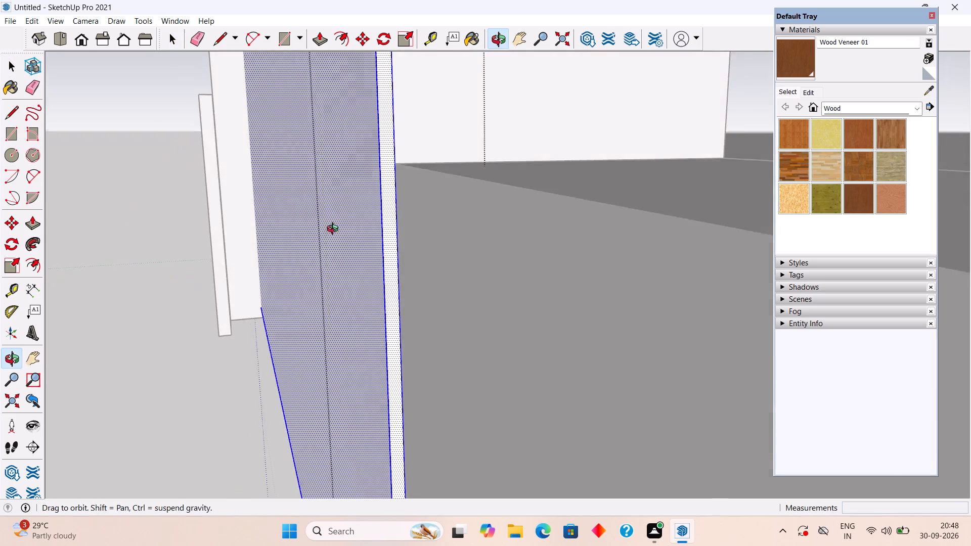
pyautogui.moveTo(335, 230); pyautogui.dragTo(321, 236, button='middle')
pyautogui.scroll(2, 383, 192)
pyautogui.press('l')
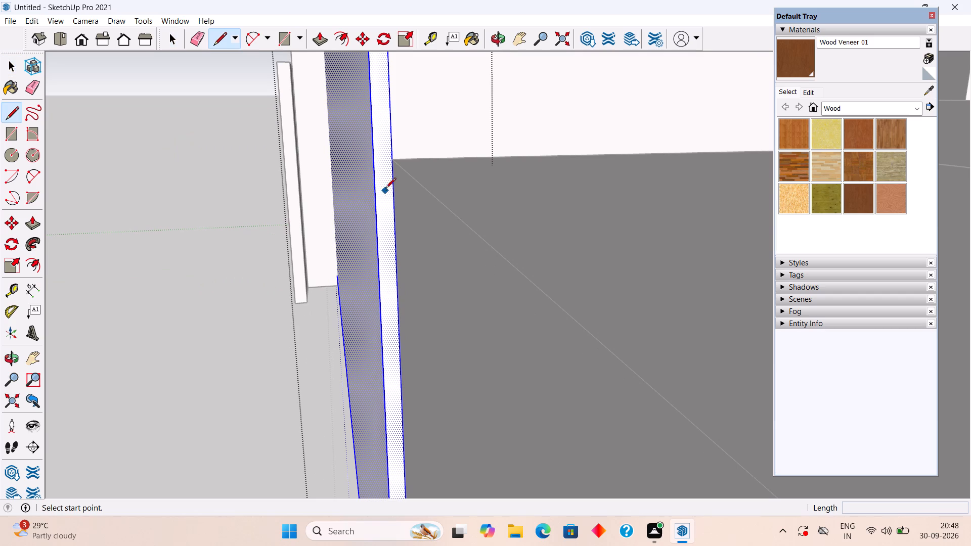
pyautogui.click(393, 160)
pyautogui.click(376, 164)
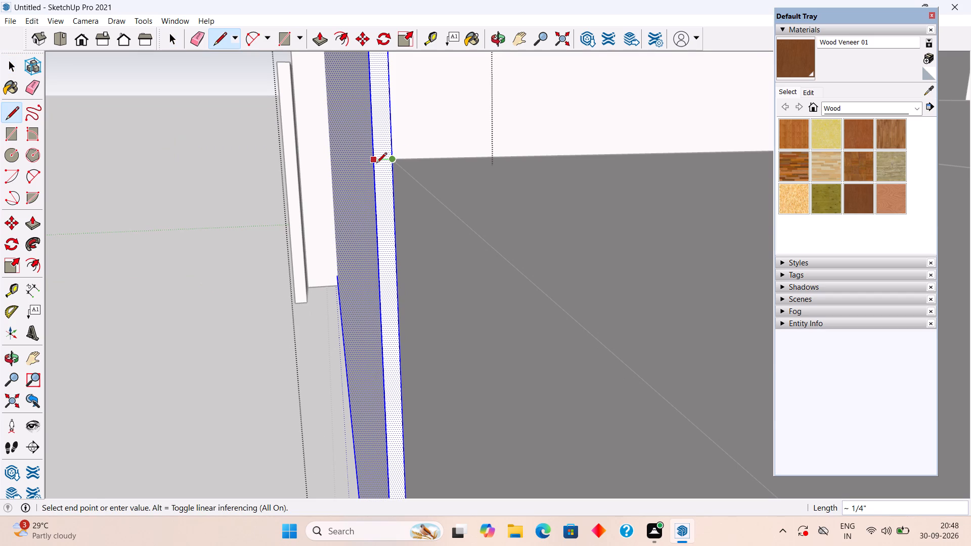
# Push/Pull the lower part of the panel's thin end face about 24' 7" along the slab front to its far end, and exit the panel.
pyautogui.press('space')
pyautogui.press('p')
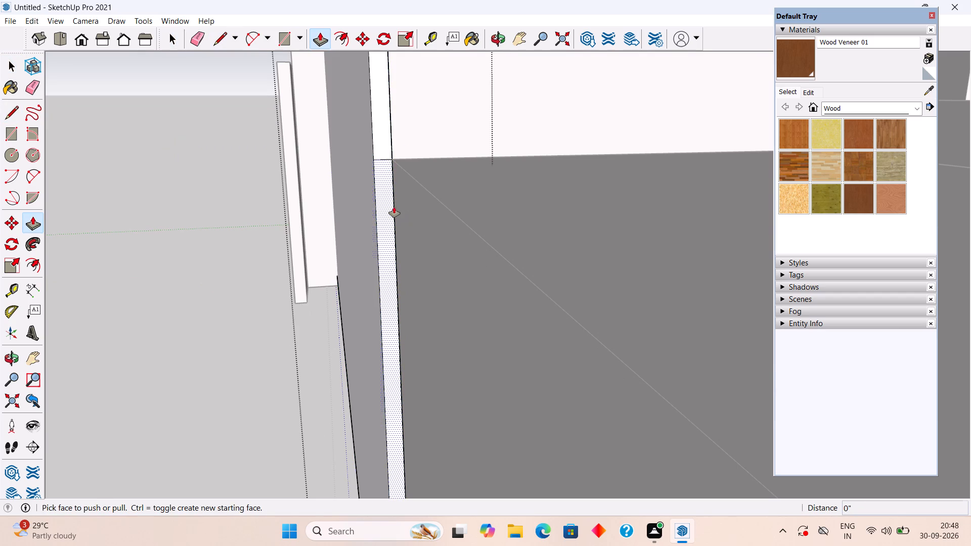
pyautogui.click(390, 211)
pyautogui.scroll(-5, 390, 211)
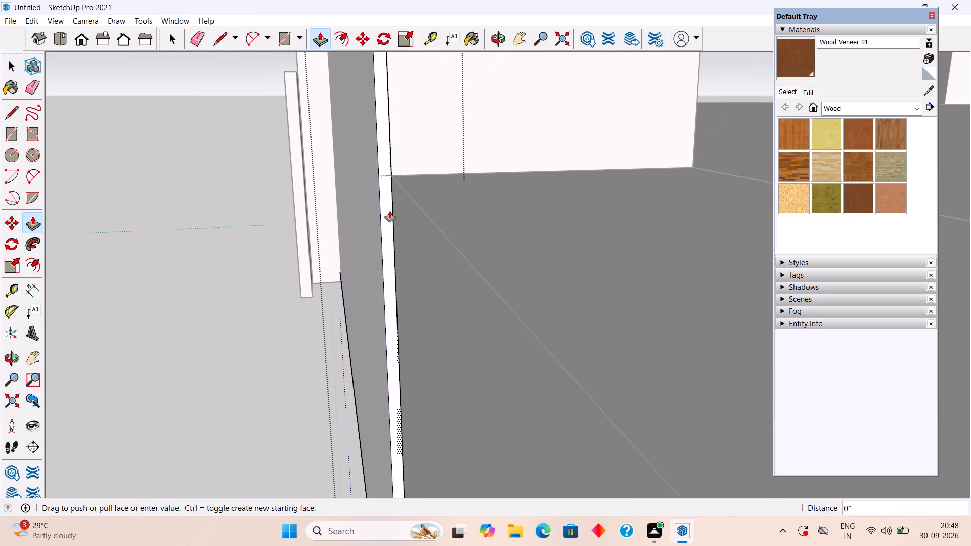
pyautogui.scroll(-1, 418, 259)
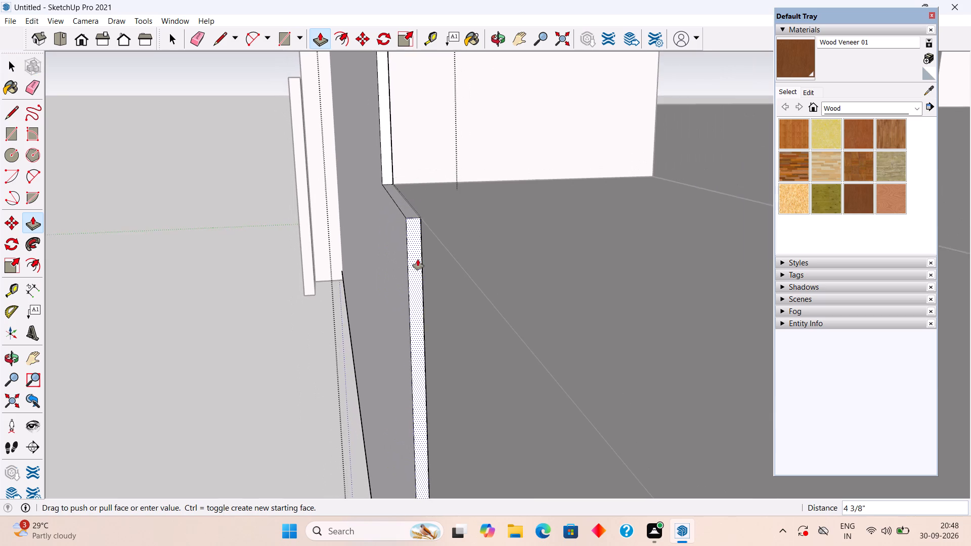
pyautogui.scroll(-8, 418, 259)
pyautogui.moveTo(423, 258); pyautogui.dragTo(542, 214, button='middle')
pyautogui.scroll(-20, 543, 213)
pyautogui.scroll(-11, 543, 213)
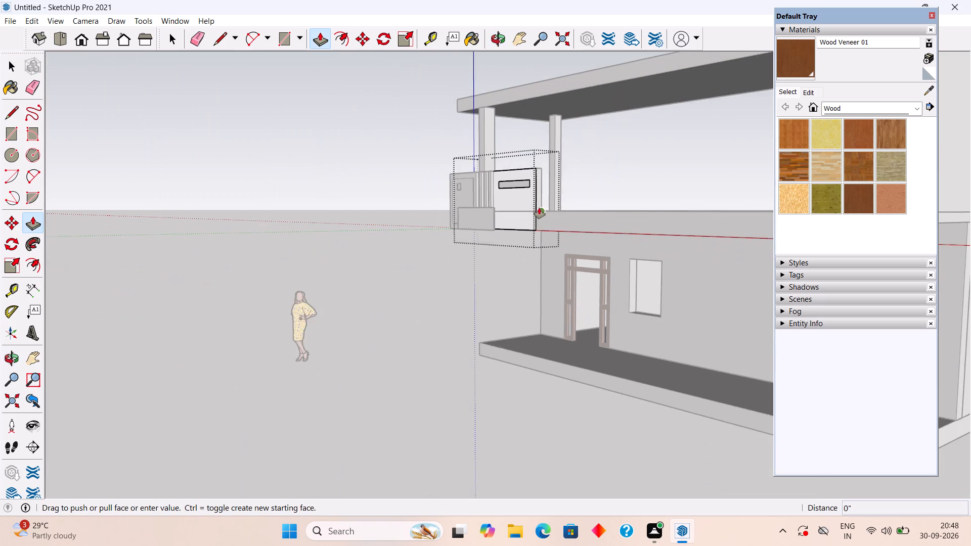
pyautogui.scroll(-9, 669, 216)
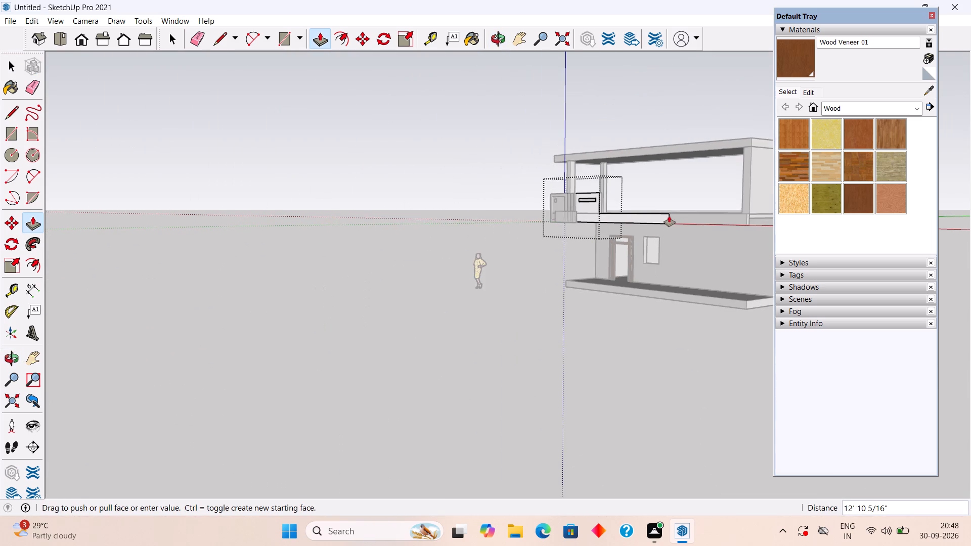
pyautogui.click(740, 213)
pyautogui.press('space')
pyautogui.scroll(2, 560, 192)
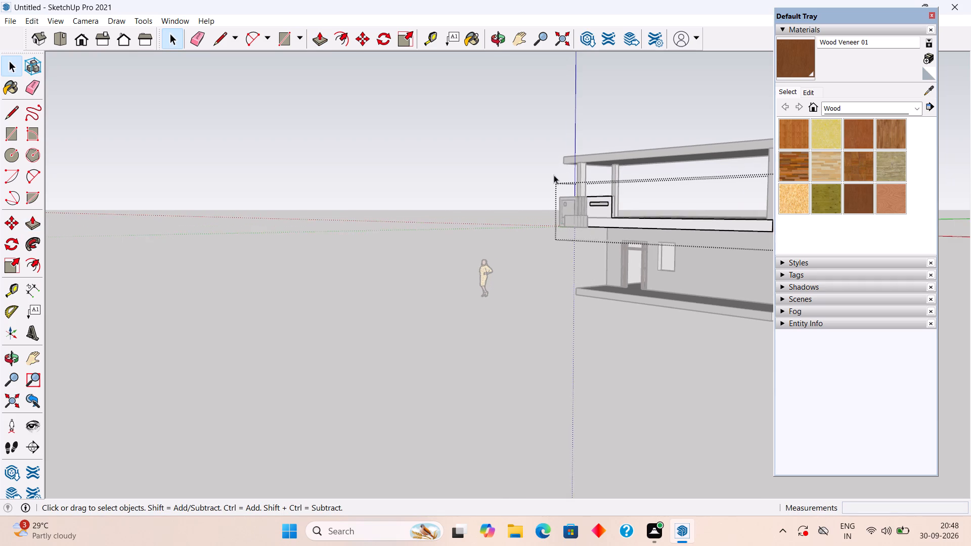
pyautogui.click(541, 168)
# Examine the extended strip along the upper slab and the whole house front, both close up and from a distance.
pyautogui.scroll(5, 663, 196)
pyautogui.moveTo(595, 236); pyautogui.dragTo(524, 314, button='middle')
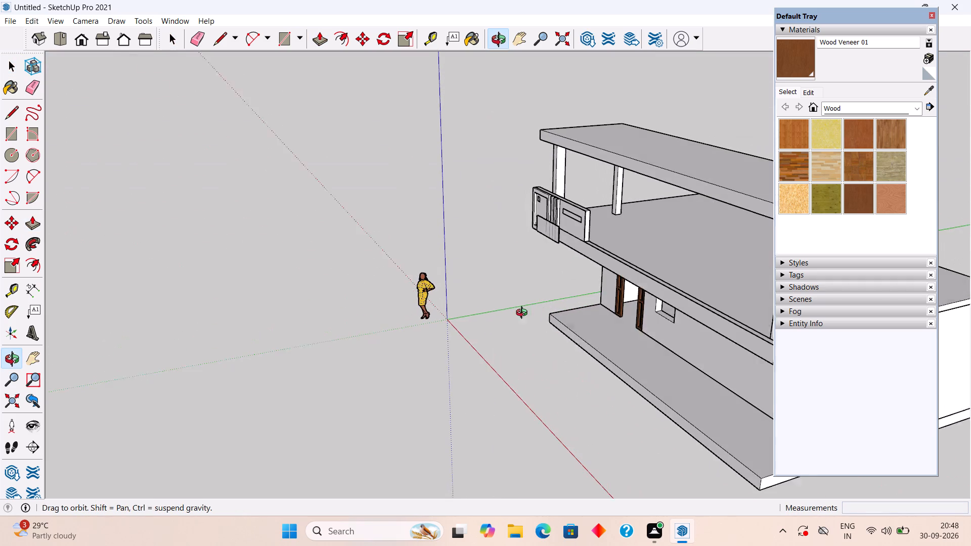
pyautogui.moveTo(524, 314); pyautogui.dragTo(522, 314, button='middle')
pyautogui.scroll(11, 578, 266)
pyautogui.scroll(2, 587, 222)
pyautogui.moveTo(590, 220); pyautogui.dragTo(591, 220, button='middle')
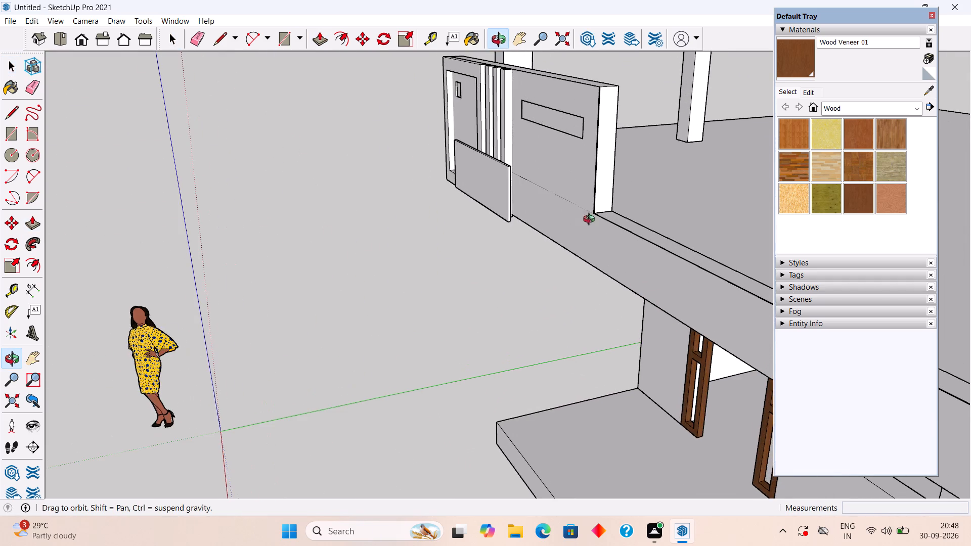
pyautogui.moveTo(591, 220); pyautogui.dragTo(505, 221, button='middle')
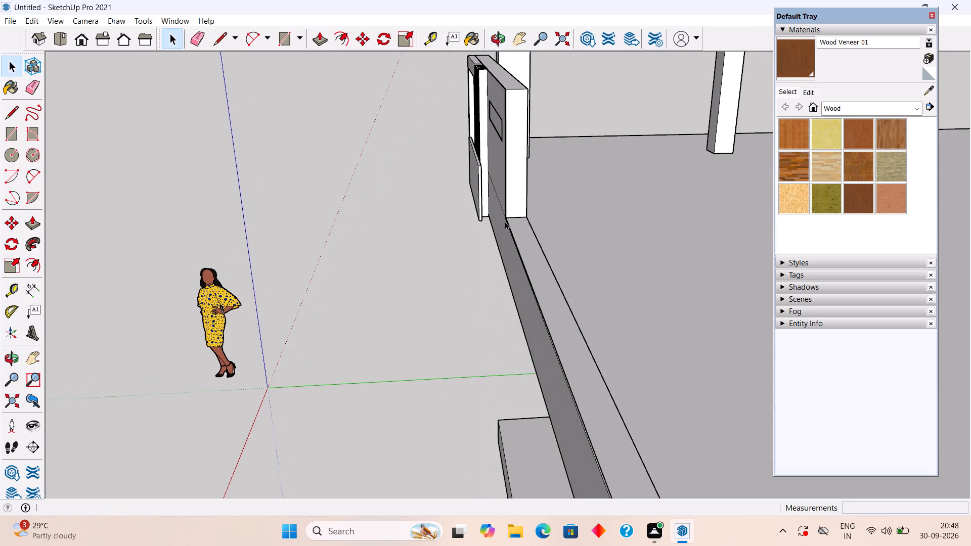
pyautogui.moveTo(461, 272); pyautogui.dragTo(632, 289, button='middle')
pyautogui.scroll(-7, 632, 289)
pyautogui.moveTo(650, 282); pyautogui.dragTo(735, 225, button='middle')
pyautogui.scroll(-3, 735, 225)
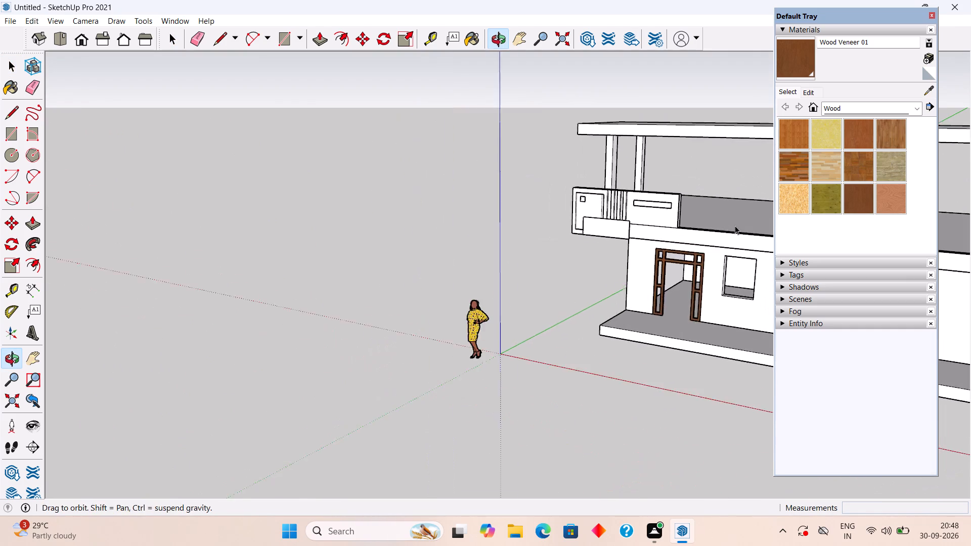
pyautogui.scroll(-1, 735, 225)
pyautogui.scroll(1, 735, 225)
pyautogui.scroll(-9, 735, 225)
pyautogui.moveTo(712, 233); pyautogui.dragTo(759, 220, button='middle')
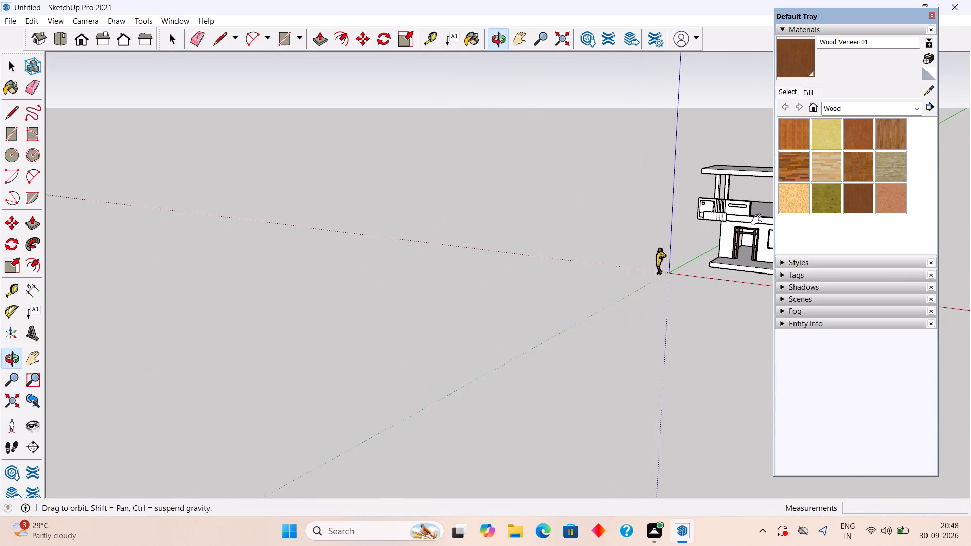
pyautogui.moveTo(759, 220); pyautogui.dragTo(458, 321, button='middle')
pyautogui.moveTo(686, 417); pyautogui.dragTo(742, 341, button='middle')
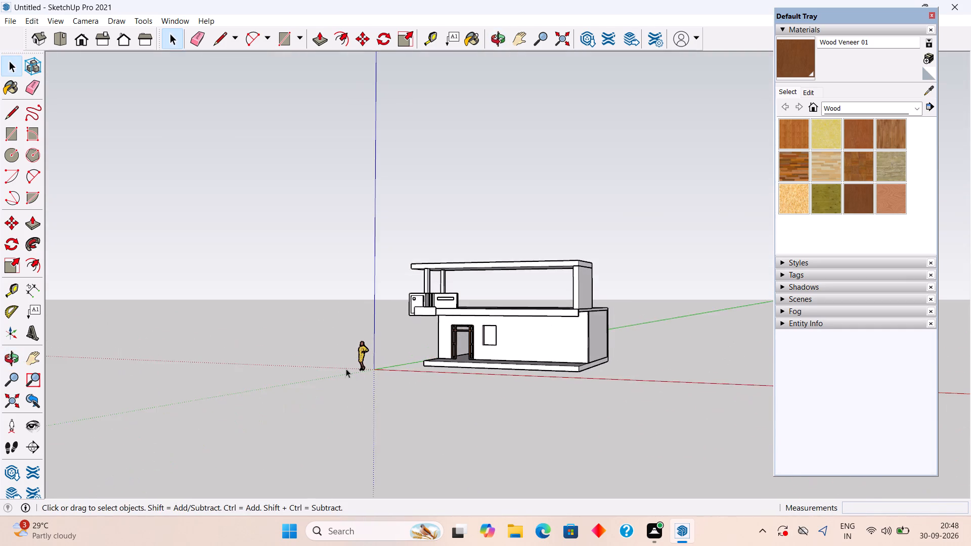
pyautogui.moveTo(347, 367); pyautogui.dragTo(538, 369, button='middle')
pyautogui.scroll(5, 548, 338)
pyautogui.scroll(3, 497, 271)
pyautogui.scroll(3, 473, 312)
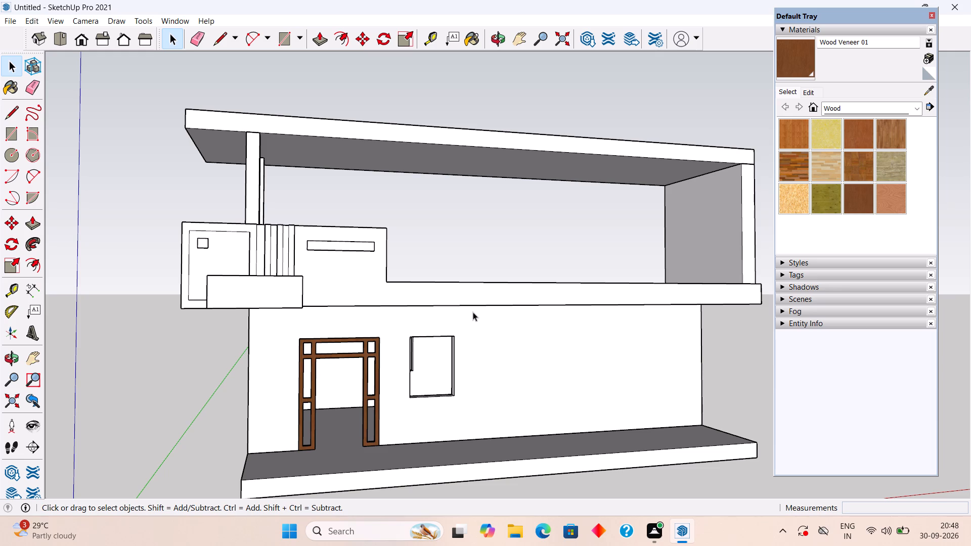
# Examine the underside of the upper-floor front panel, its fins and the slab's front edge, from the front and end-on from below.
pyautogui.press('r')
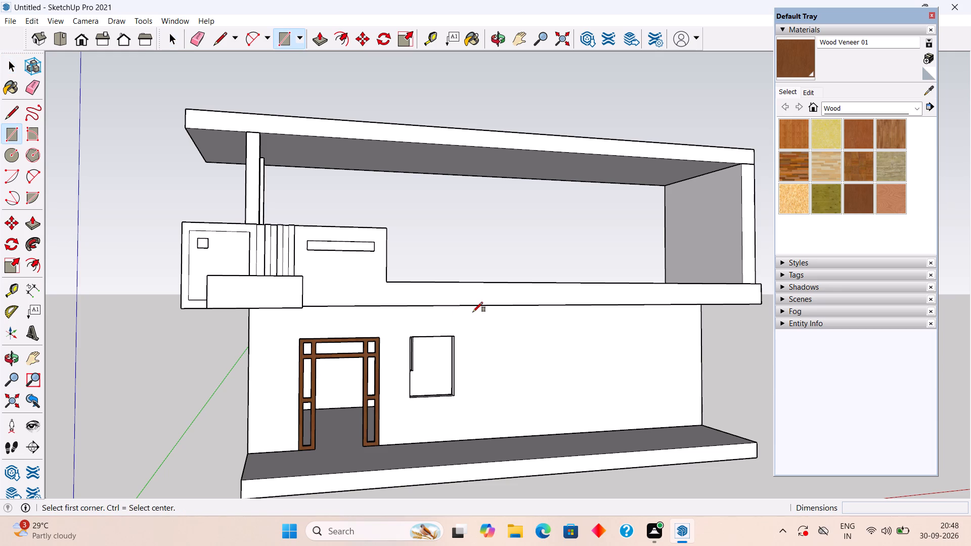
pyautogui.moveTo(349, 302); pyautogui.dragTo(345, 161, button='middle')
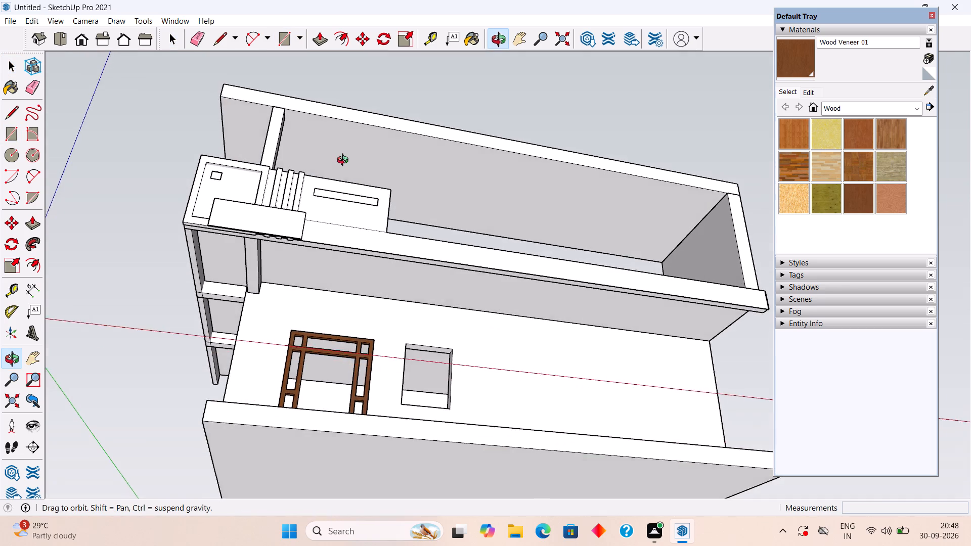
pyautogui.moveTo(345, 161); pyautogui.dragTo(303, 278, button='middle')
pyautogui.scroll(11, 276, 294)
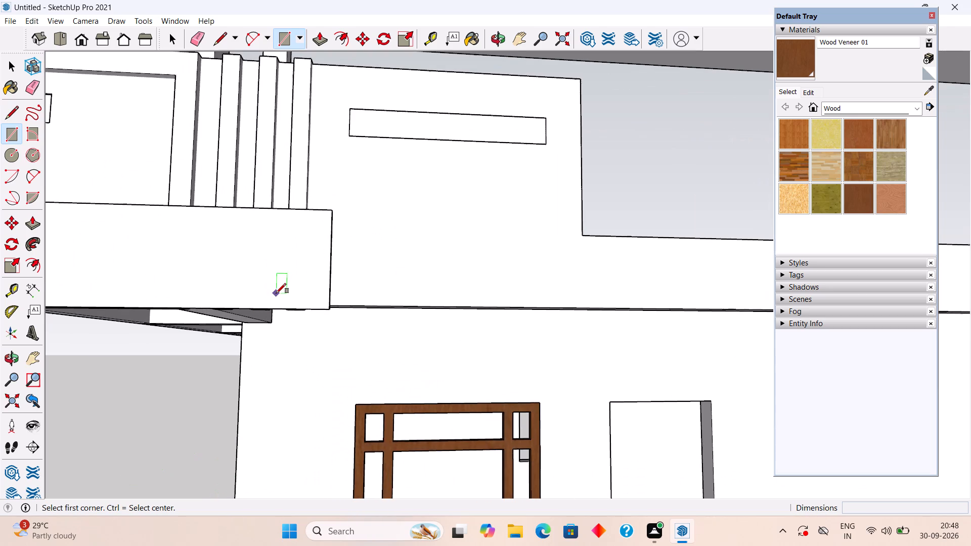
pyautogui.scroll(1, 276, 293)
pyautogui.moveTo(370, 318); pyautogui.dragTo(302, 187, button='middle')
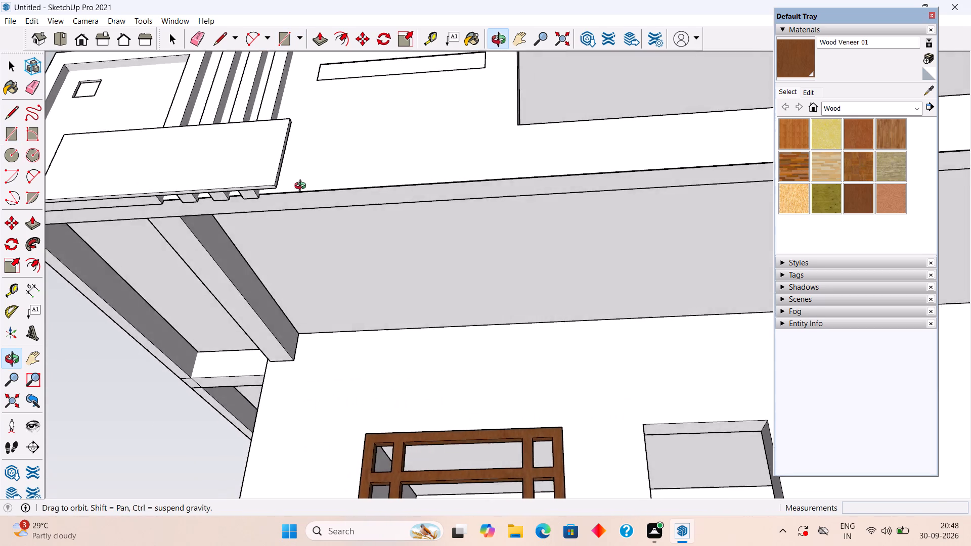
pyautogui.moveTo(302, 187); pyautogui.dragTo(262, 339, button='middle')
pyautogui.scroll(-1, 230, 268)
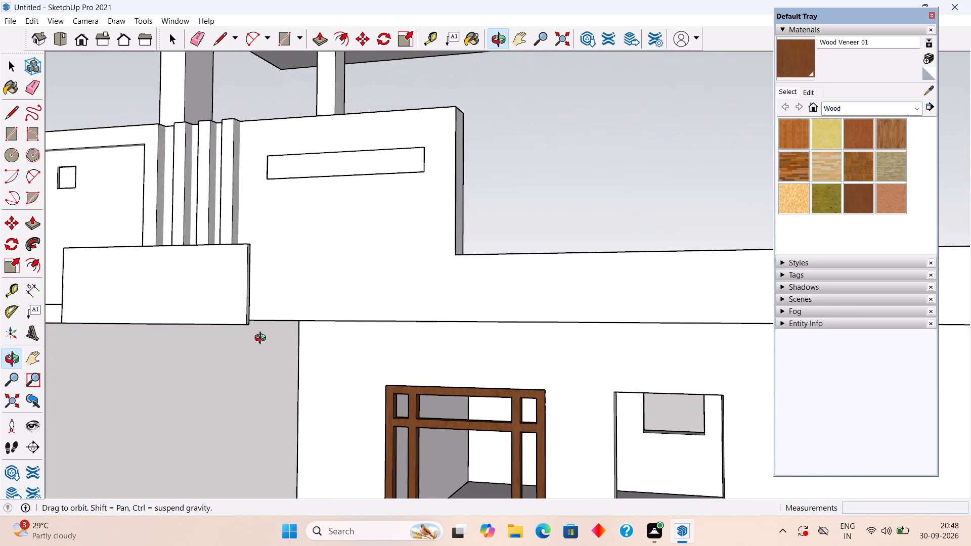
pyautogui.moveTo(262, 339); pyautogui.dragTo(264, 342, button='middle')
pyautogui.moveTo(291, 332); pyautogui.dragTo(36, 344, button='middle')
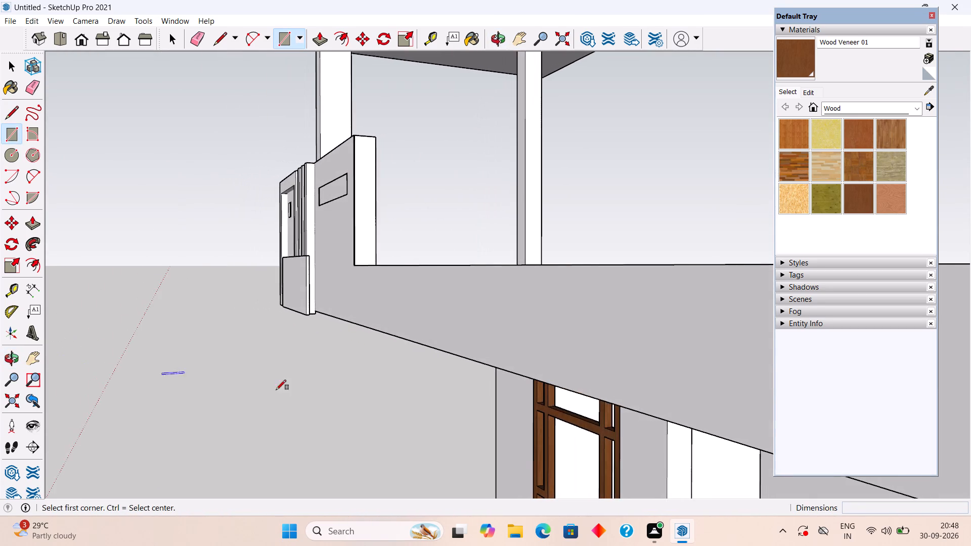
pyautogui.moveTo(371, 386); pyautogui.dragTo(330, 379, button='middle')
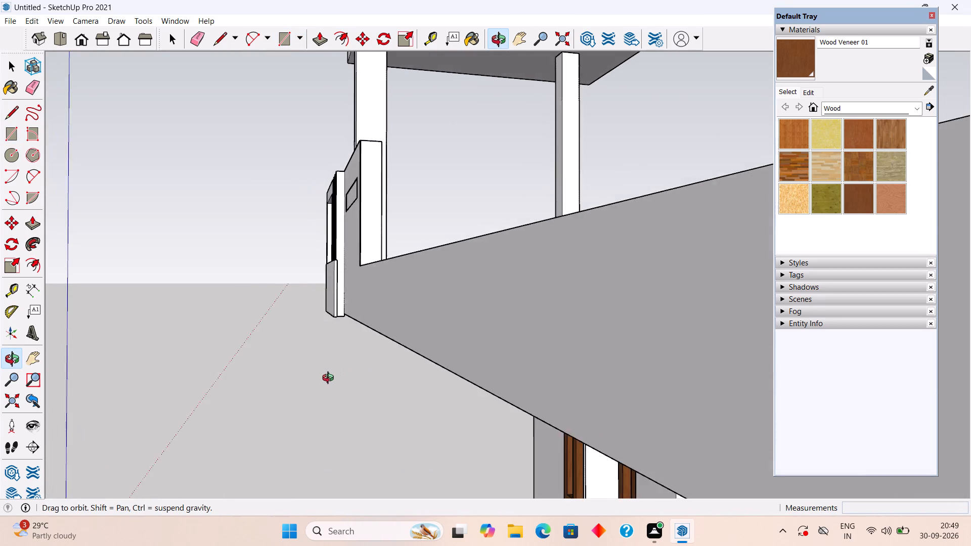
pyautogui.moveTo(330, 379); pyautogui.dragTo(306, 270, button='middle')
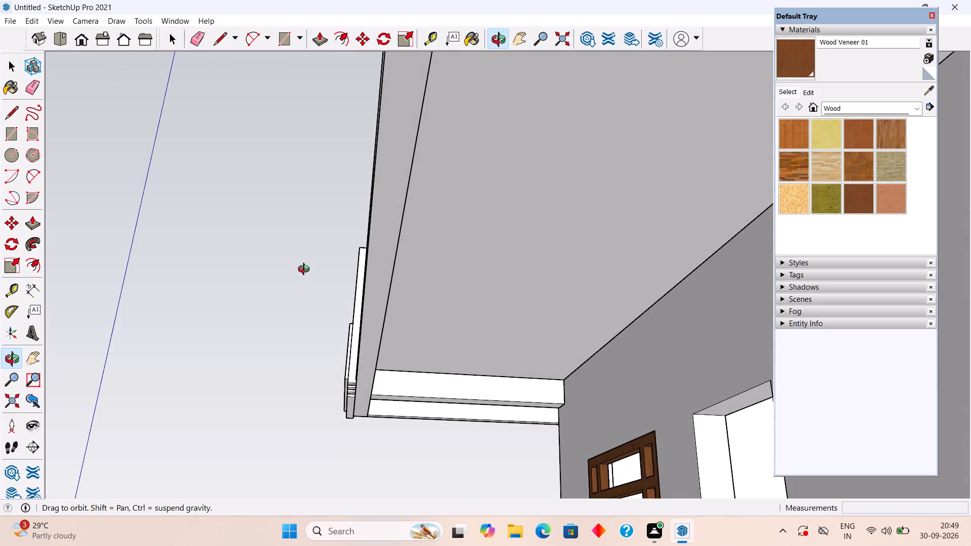
pyautogui.moveTo(306, 270); pyautogui.dragTo(307, 332, button='middle')
pyautogui.scroll(7, 325, 367)
pyautogui.scroll(3, 377, 384)
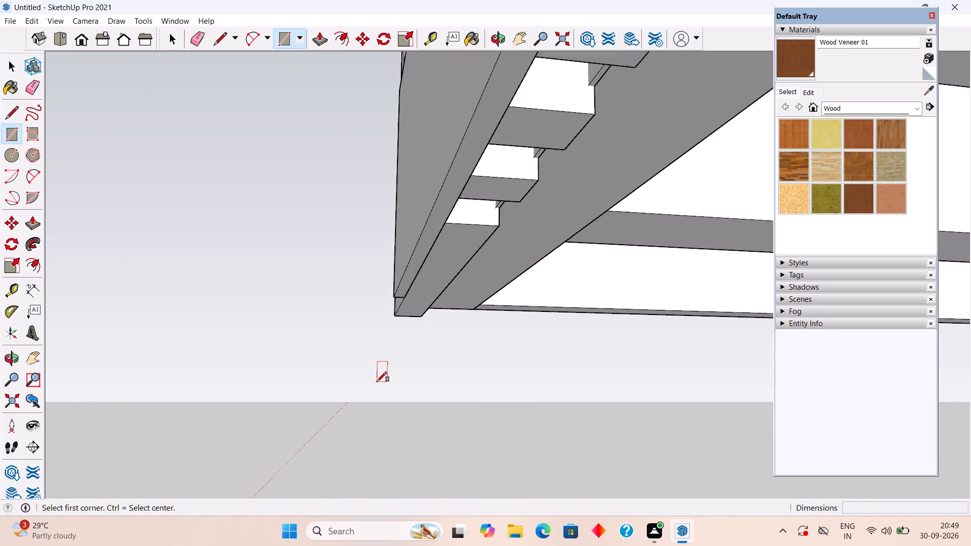
pyautogui.moveTo(362, 368); pyautogui.dragTo(332, 392, button='middle')
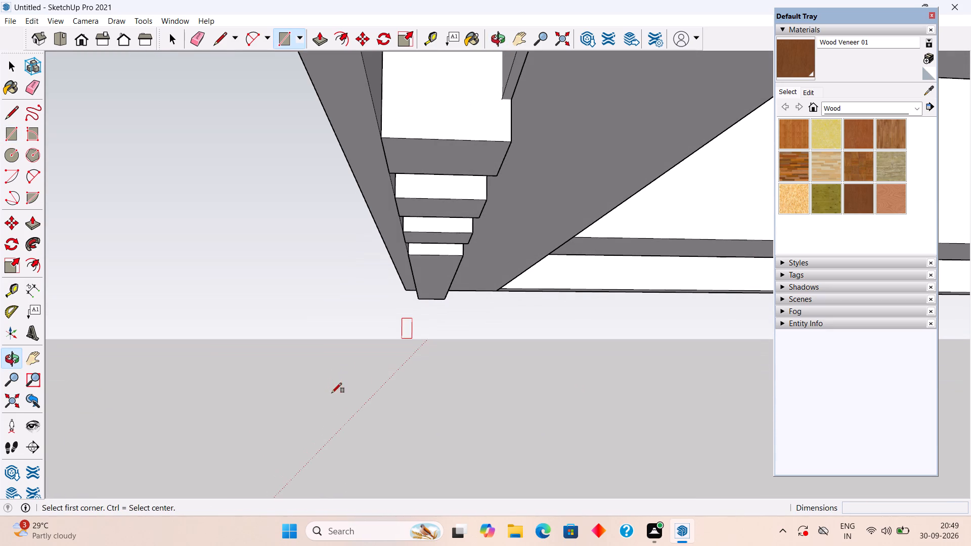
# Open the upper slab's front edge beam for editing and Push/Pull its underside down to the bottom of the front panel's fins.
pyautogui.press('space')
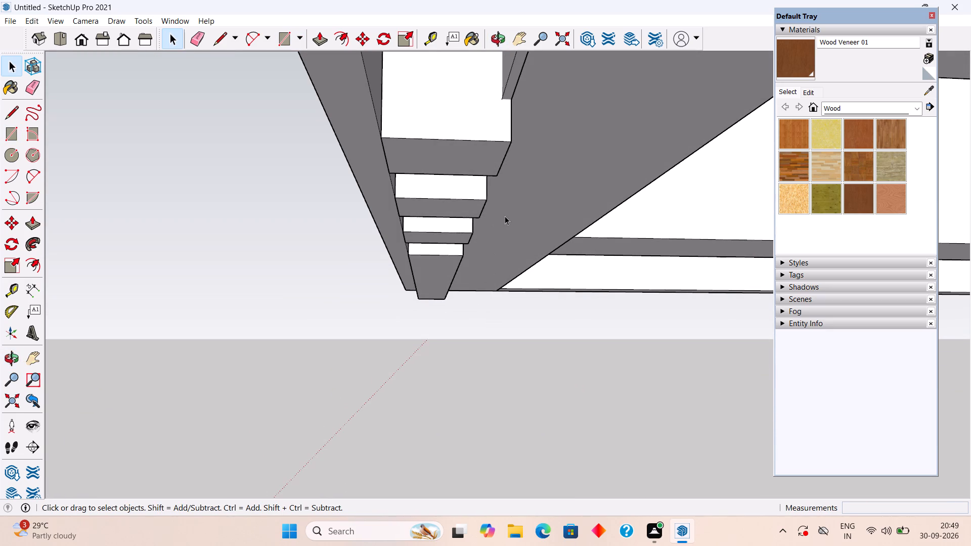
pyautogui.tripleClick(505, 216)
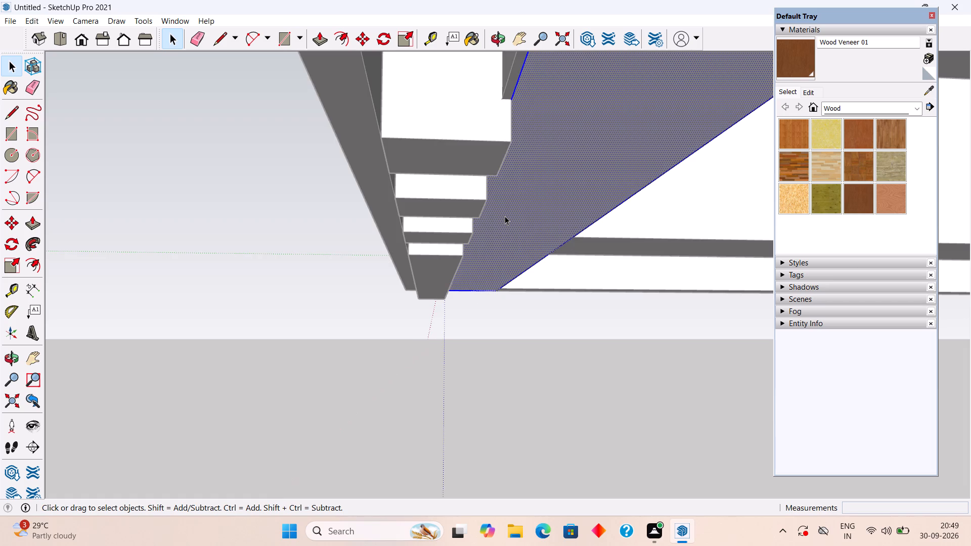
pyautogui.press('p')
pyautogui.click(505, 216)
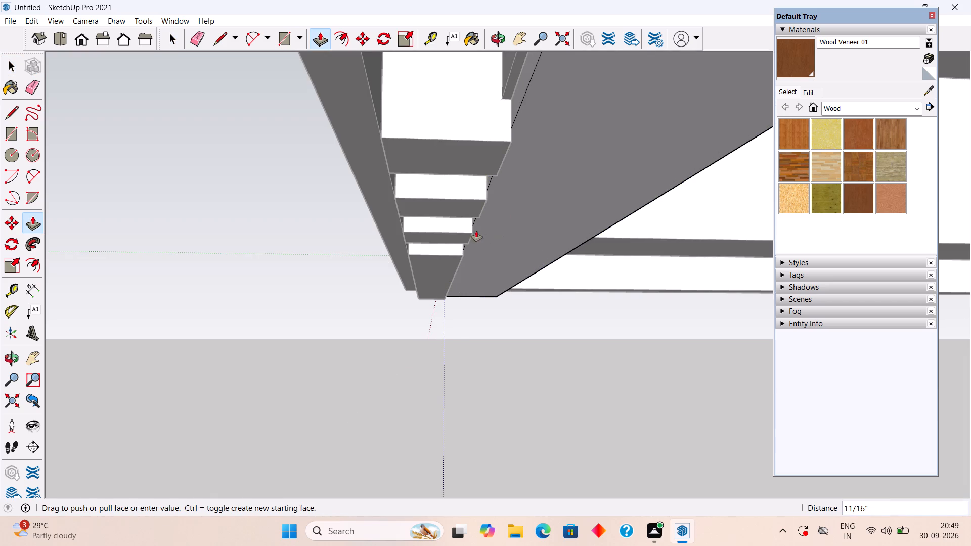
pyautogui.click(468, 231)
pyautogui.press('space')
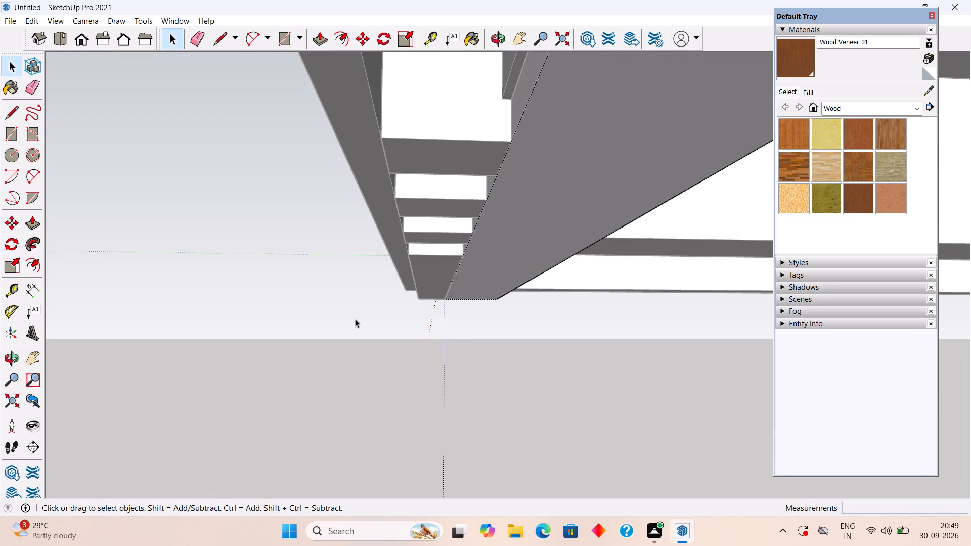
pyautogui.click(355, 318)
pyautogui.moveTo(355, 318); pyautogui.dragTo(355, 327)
# Examine the lowered beam along the slab front from below, from a distance and close up above the door.
pyautogui.moveTo(355, 330); pyautogui.dragTo(389, 389, button='middle')
pyautogui.scroll(-5, 359, 423)
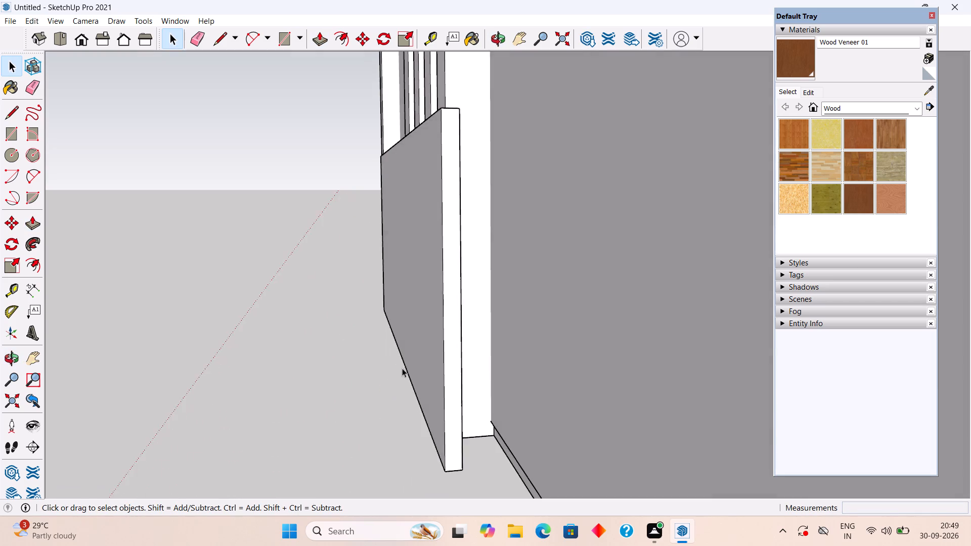
pyautogui.scroll(-5, 404, 364)
pyautogui.moveTo(416, 394); pyautogui.dragTo(549, 286, button='middle')
pyautogui.scroll(-4, 551, 284)
pyautogui.scroll(-6, 490, 329)
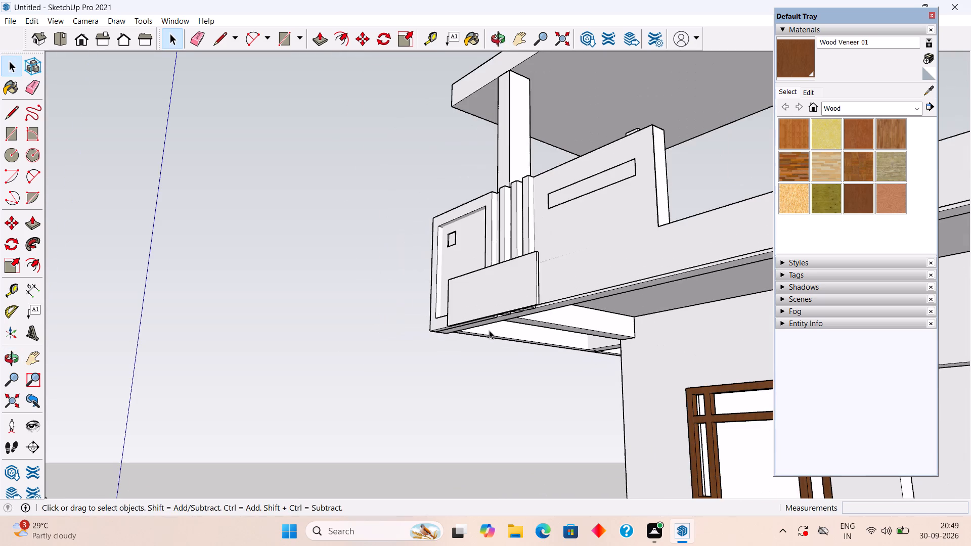
pyautogui.moveTo(489, 335); pyautogui.dragTo(526, 449, button='middle')
pyautogui.scroll(-1, 489, 371)
pyautogui.scroll(-3, 526, 449)
pyautogui.moveTo(504, 392); pyautogui.dragTo(526, 234, button='middle')
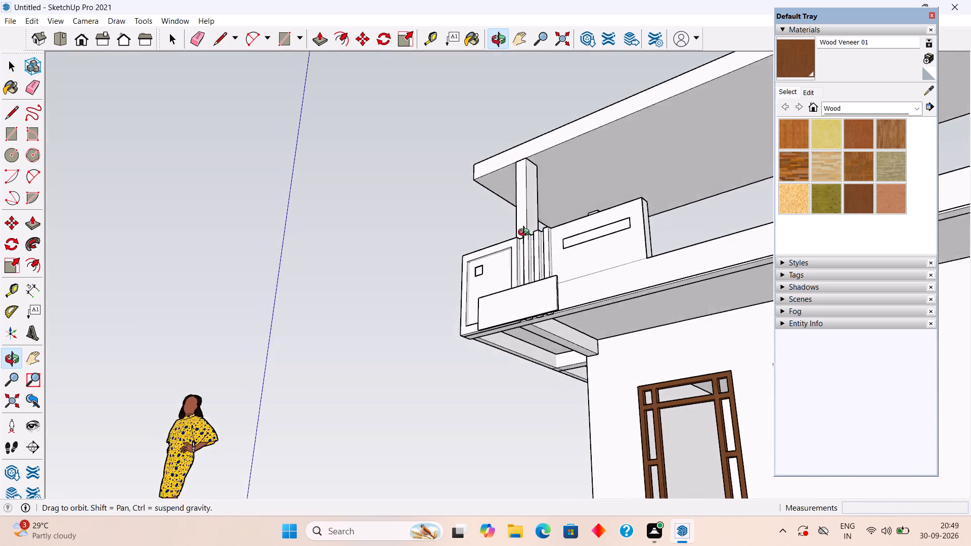
pyautogui.moveTo(526, 234); pyautogui.dragTo(632, 373, button='middle')
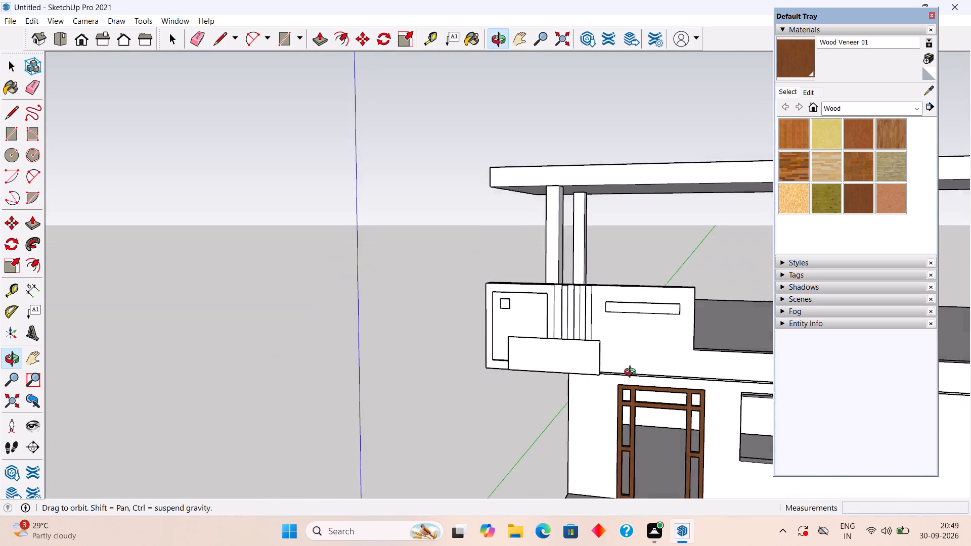
pyautogui.moveTo(632, 373); pyautogui.dragTo(627, 389, button='middle')
pyautogui.scroll(-3, 627, 389)
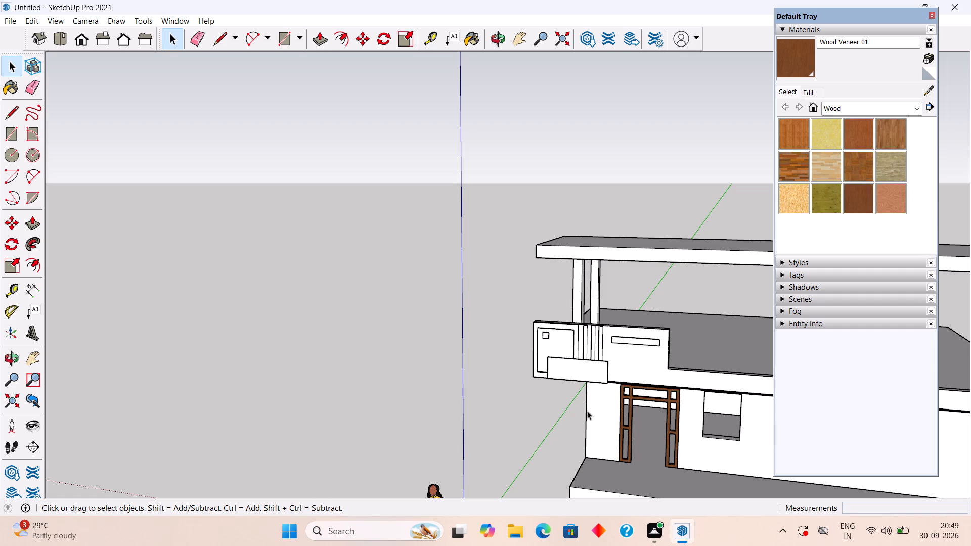
pyautogui.keyDown('shift'); pyautogui.moveTo(588, 411); pyautogui.dragTo(302, 372, button='middle'); pyautogui.keyUp('shift')
pyautogui.moveTo(416, 369); pyautogui.dragTo(583, 151, button='middle')
pyautogui.moveTo(497, 198); pyautogui.dragTo(507, 361, button='middle')
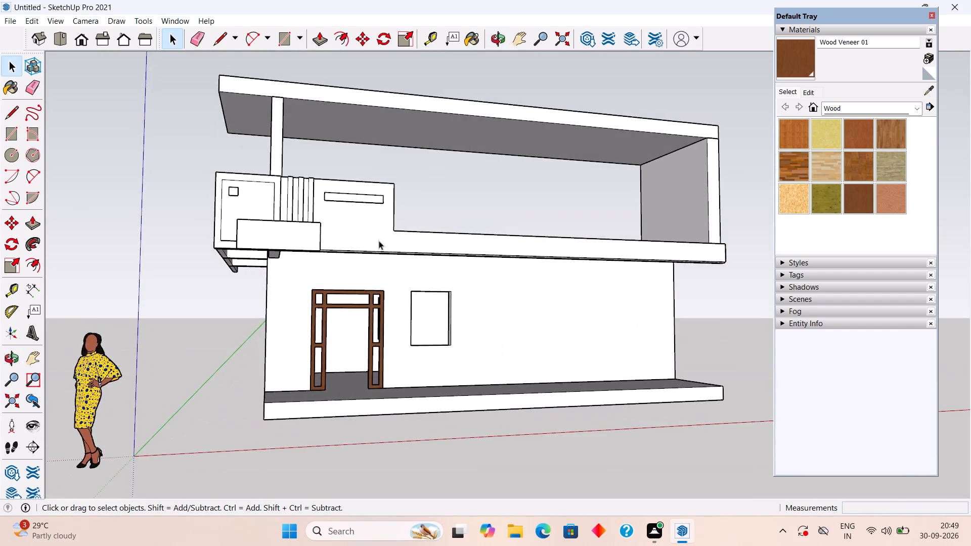
pyautogui.scroll(6, 356, 219)
pyautogui.moveTo(356, 219); pyautogui.dragTo(241, 332, button='middle')
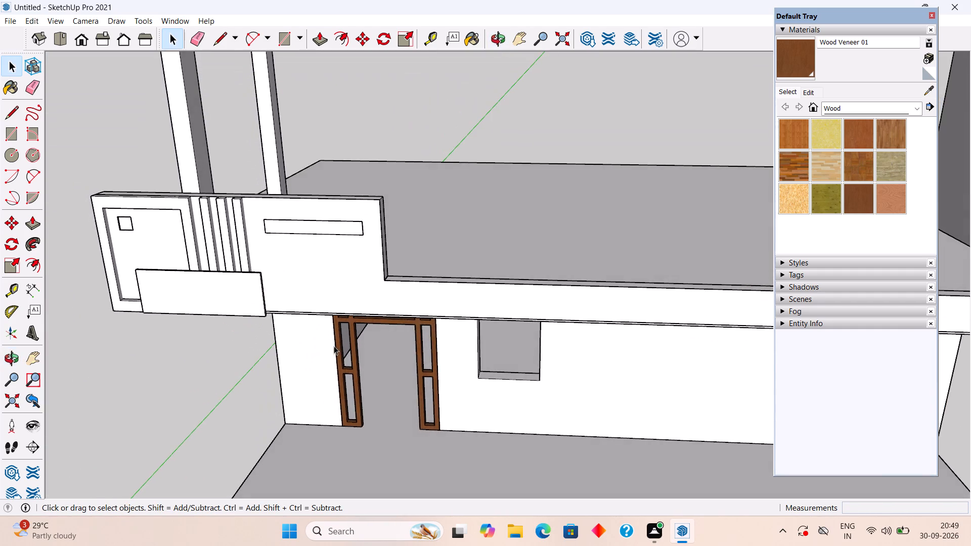
pyautogui.scroll(10, 342, 313)
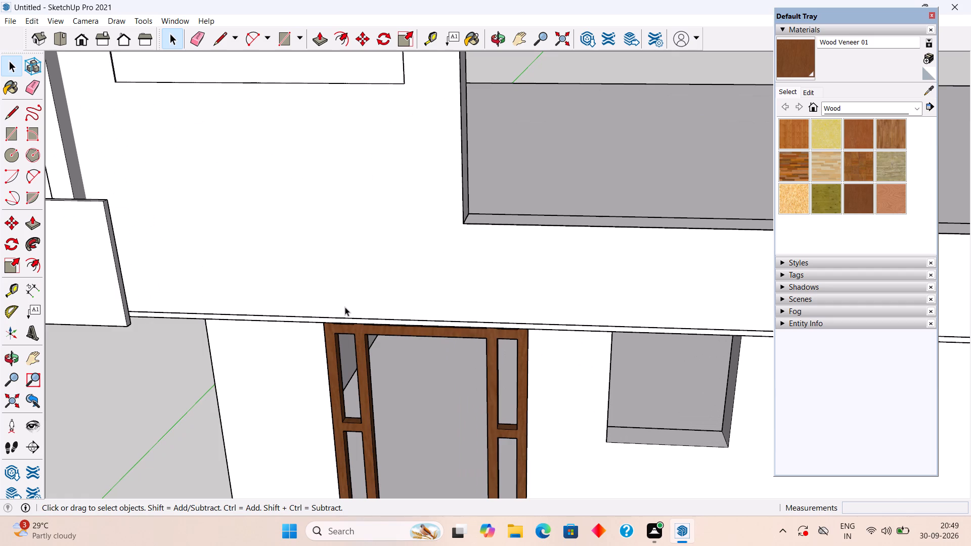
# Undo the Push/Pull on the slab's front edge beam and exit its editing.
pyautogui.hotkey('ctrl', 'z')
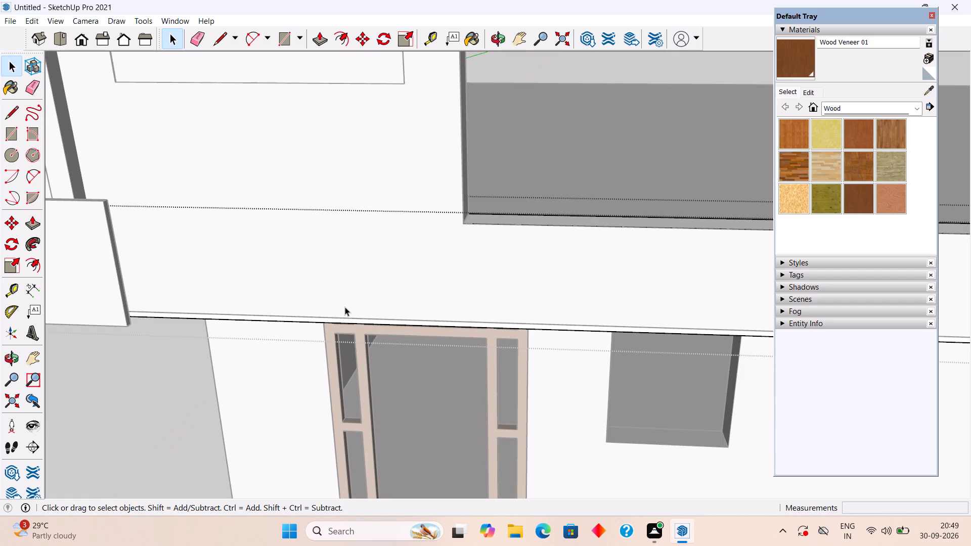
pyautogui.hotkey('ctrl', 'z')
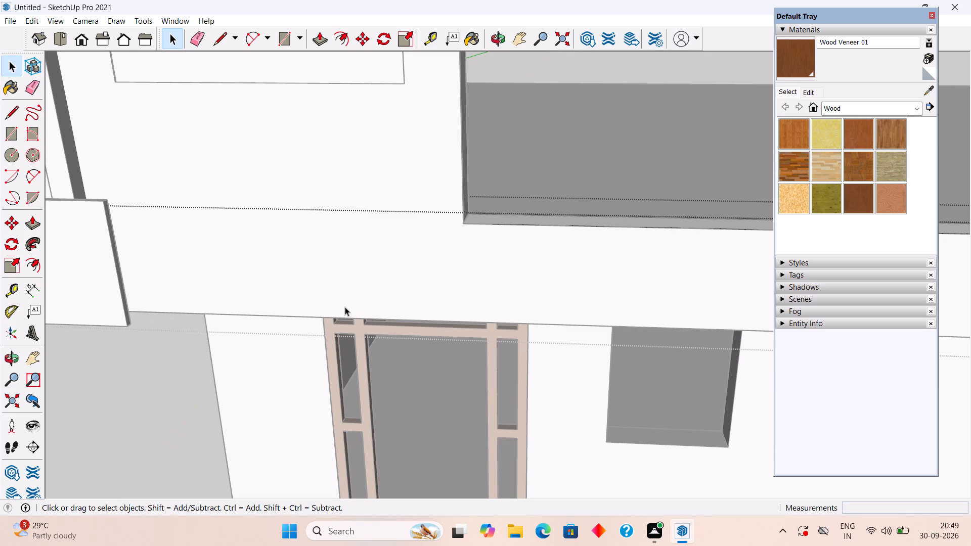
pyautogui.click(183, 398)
# Examine the fin ends and the bottom edge of the thin front board where they meet the slab edge, seen from below.
pyautogui.scroll(-4, 198, 358)
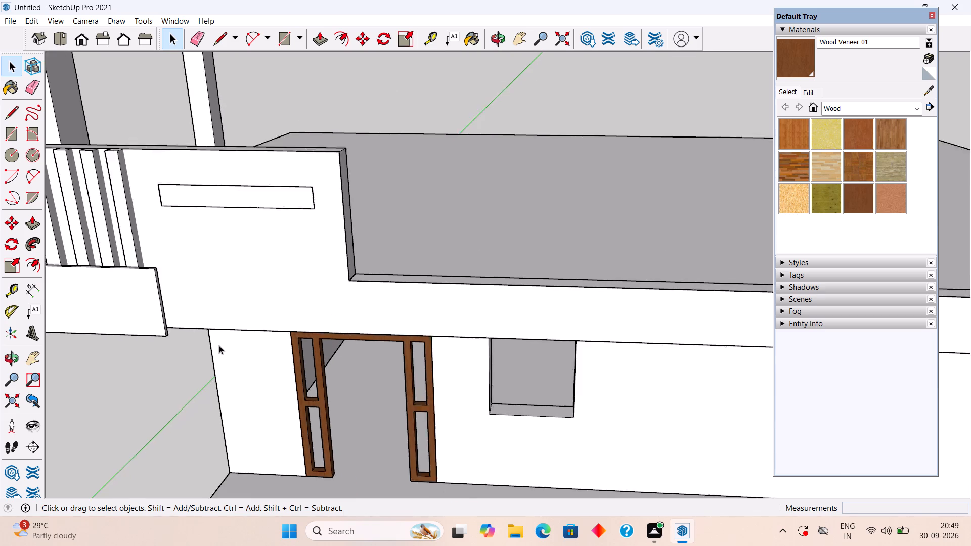
pyautogui.scroll(-8, 219, 345)
pyautogui.moveTo(129, 305); pyautogui.dragTo(345, 302, button='middle')
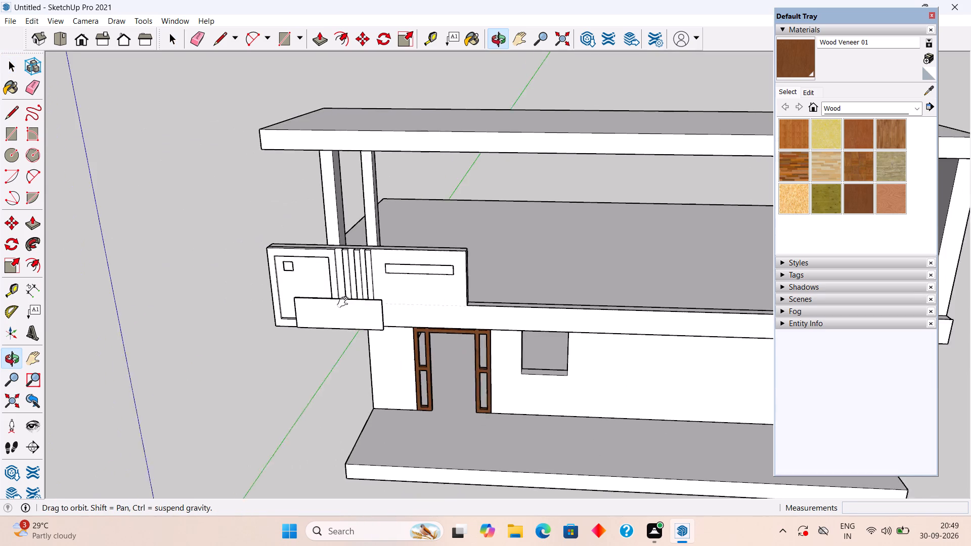
pyautogui.moveTo(345, 302); pyautogui.dragTo(346, 302, button='middle')
pyautogui.moveTo(385, 348); pyautogui.dragTo(421, 180, button='middle')
pyautogui.scroll(6, 420, 196)
pyautogui.moveTo(337, 305); pyautogui.dragTo(337, 285, button='middle')
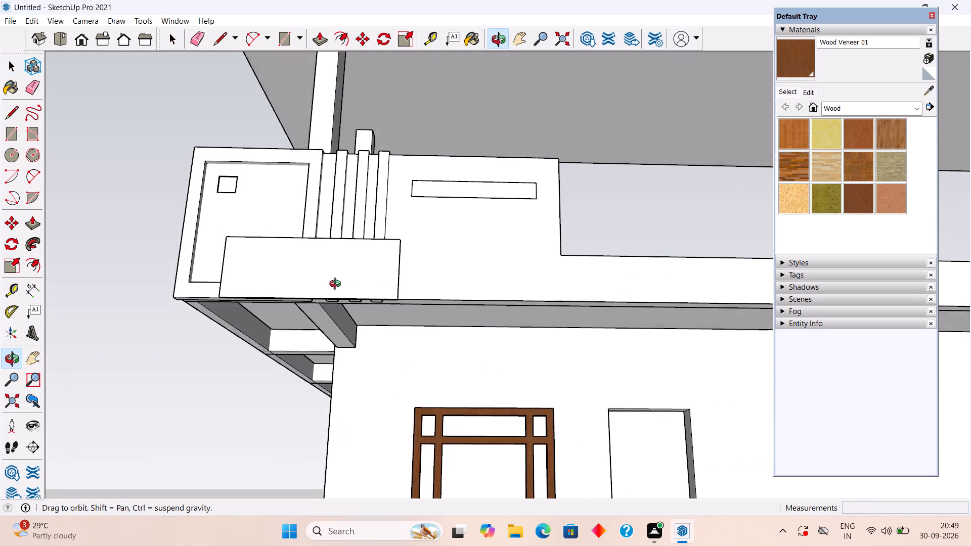
pyautogui.moveTo(337, 285); pyautogui.dragTo(365, 208, button='middle')
pyautogui.scroll(5, 384, 254)
pyautogui.moveTo(387, 239); pyautogui.dragTo(419, 189, button='middle')
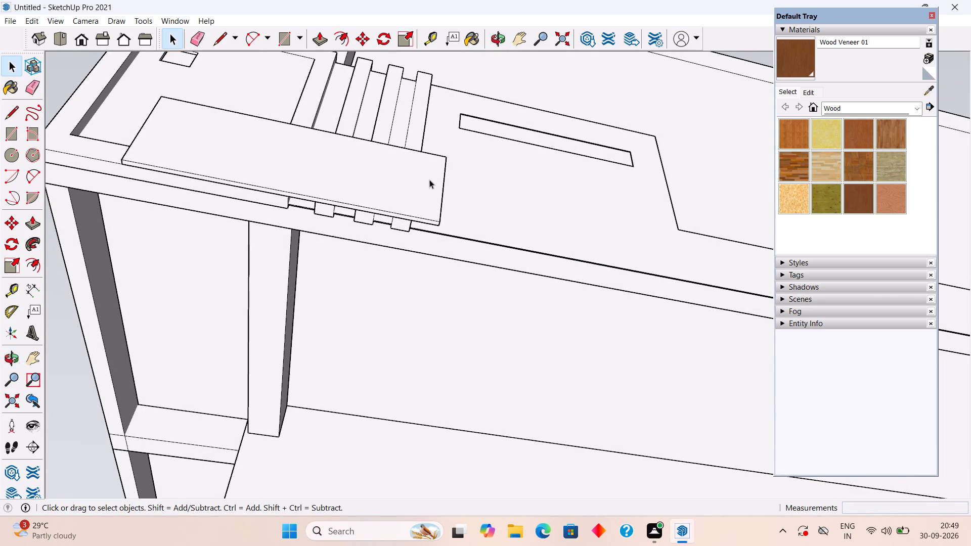
pyautogui.moveTo(393, 197); pyautogui.dragTo(409, 175, button='middle')
pyautogui.scroll(7, 350, 199)
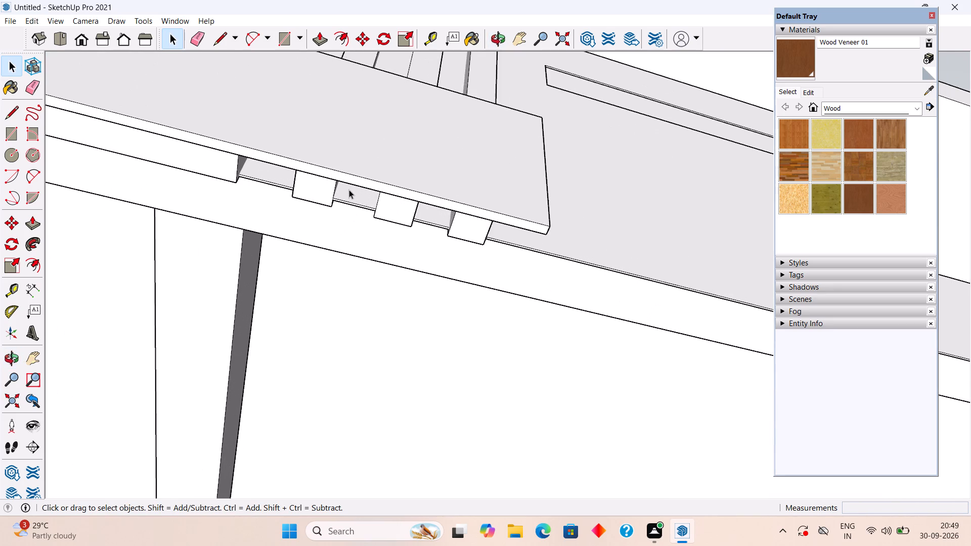
pyautogui.scroll(2, 349, 190)
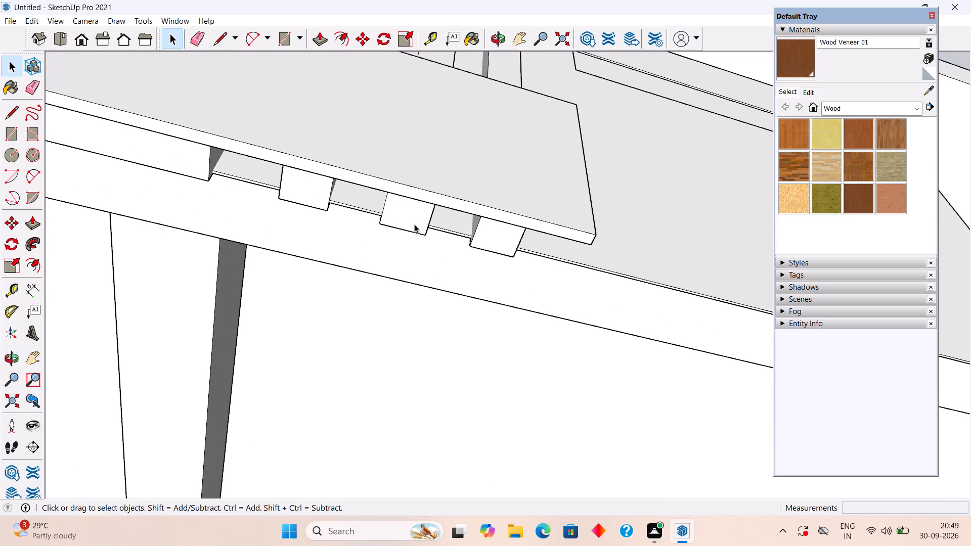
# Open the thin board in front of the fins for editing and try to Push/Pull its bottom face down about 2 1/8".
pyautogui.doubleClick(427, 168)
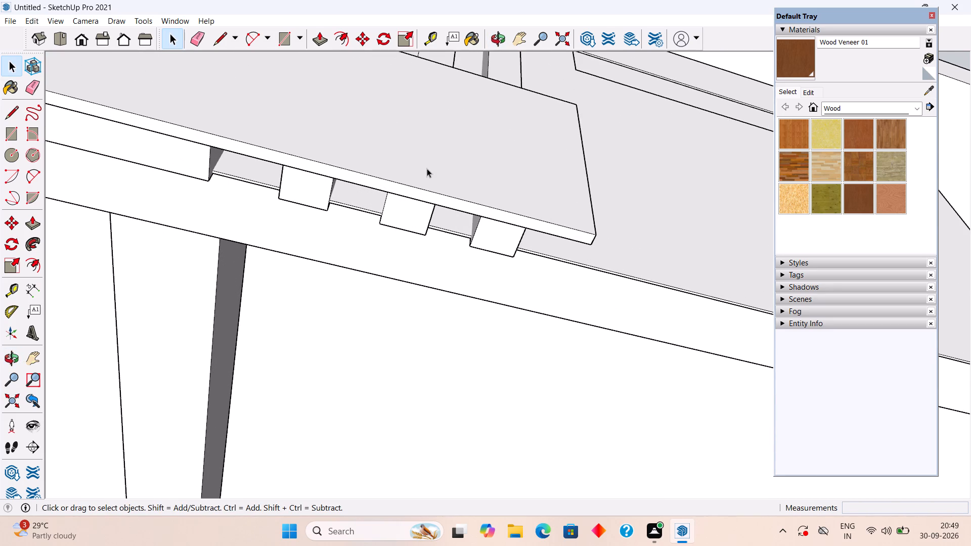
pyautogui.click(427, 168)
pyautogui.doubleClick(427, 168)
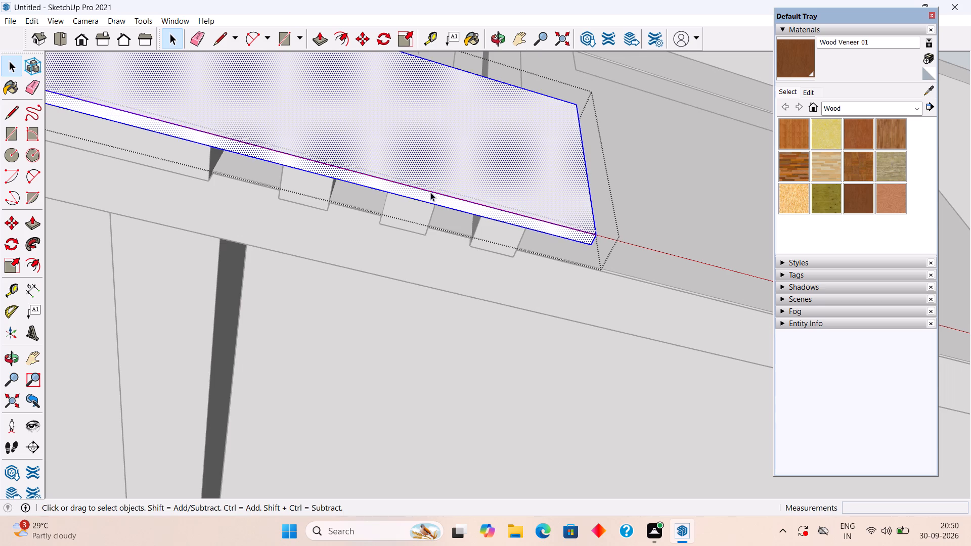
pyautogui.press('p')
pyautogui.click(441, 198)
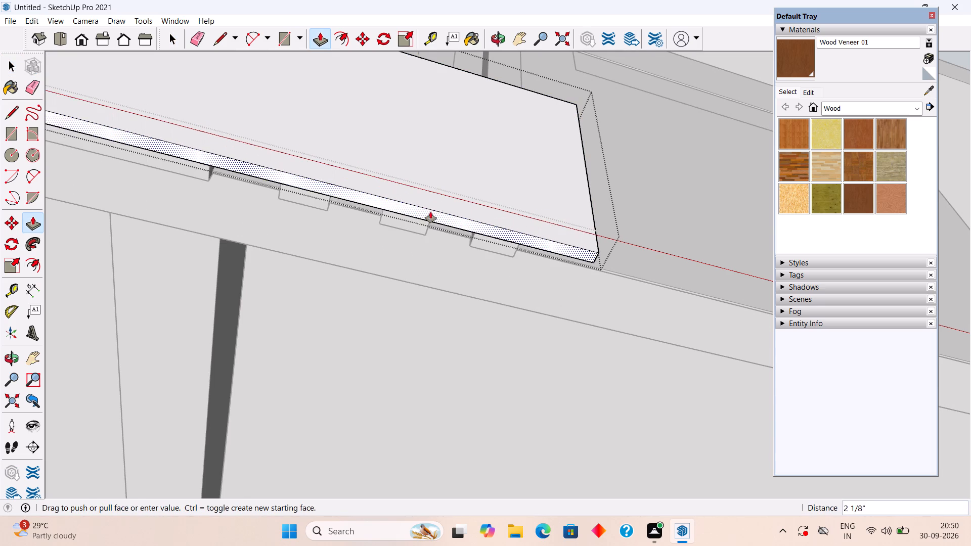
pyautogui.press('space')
# Push/Pull the bottom face of the thin board in front of the fins up 1" to the slab edge underside.
pyautogui.moveTo(444, 226); pyautogui.dragTo(525, 287, button='middle')
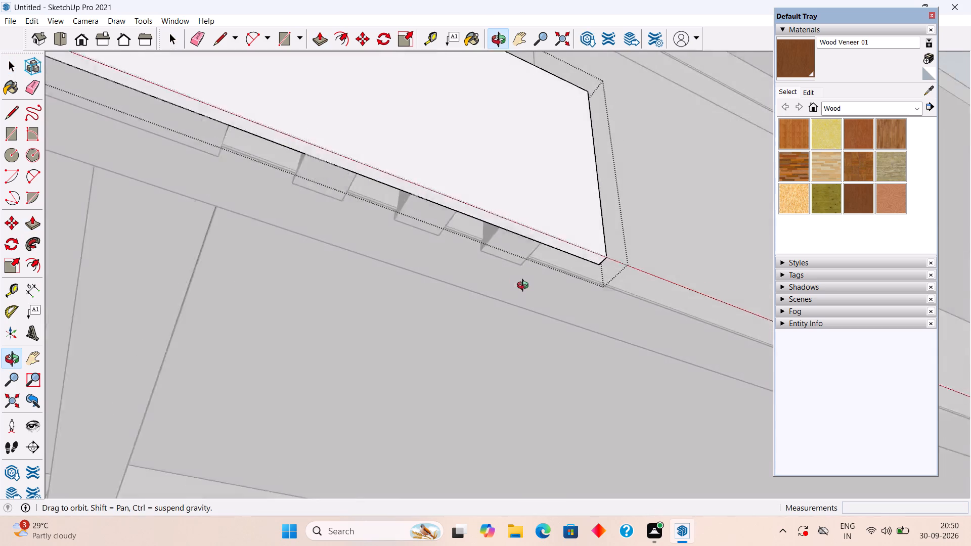
pyautogui.moveTo(525, 287); pyautogui.dragTo(569, 330, button='middle')
pyautogui.scroll(-4, 562, 304)
pyautogui.moveTo(320, 269); pyautogui.dragTo(482, 360, button='middle')
pyautogui.scroll(3, 489, 316)
pyautogui.scroll(-3, 496, 307)
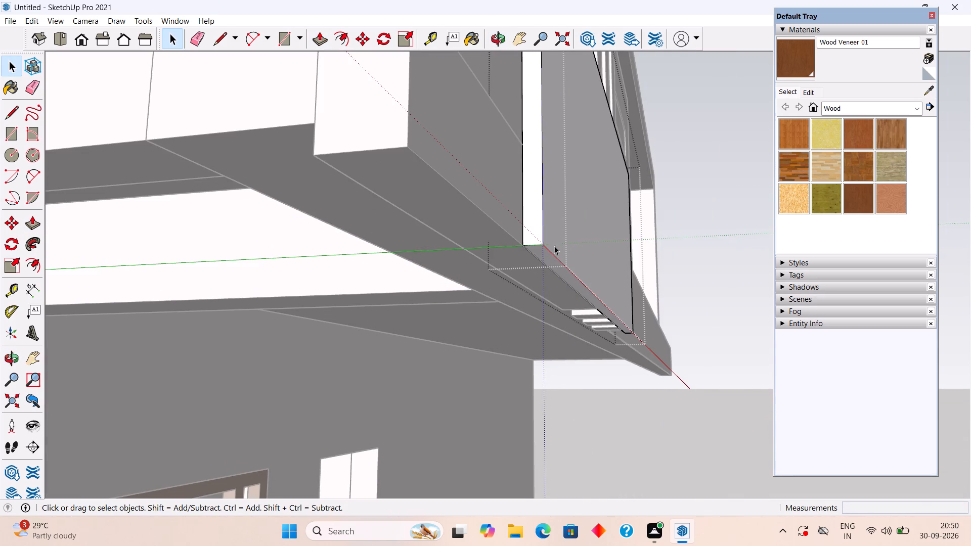
pyautogui.press('p')
pyautogui.click(550, 257)
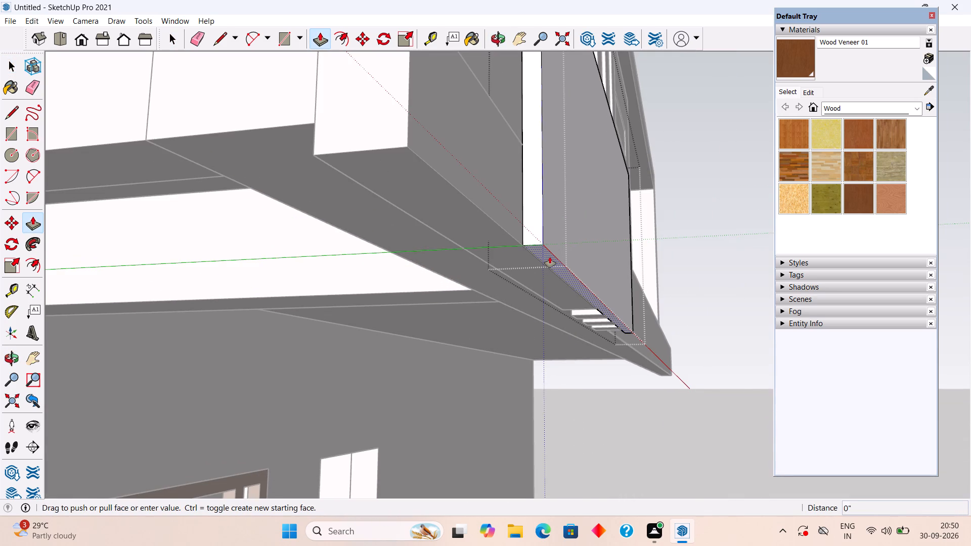
pyautogui.click(433, 242)
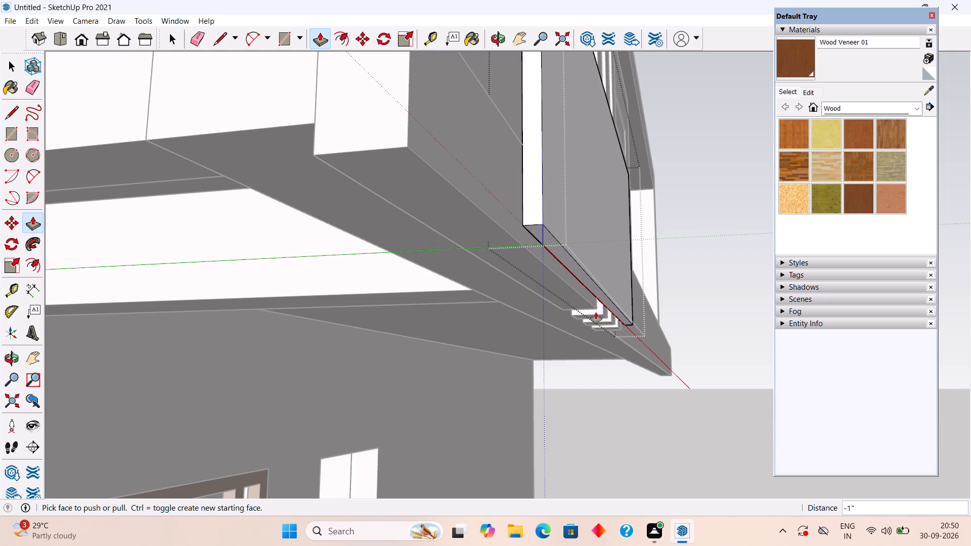
# Open the framed front panel beside the fins for editing and Push/Pull its bottom face up 1".
pyautogui.press('space')
pyautogui.tripleClick(474, 237)
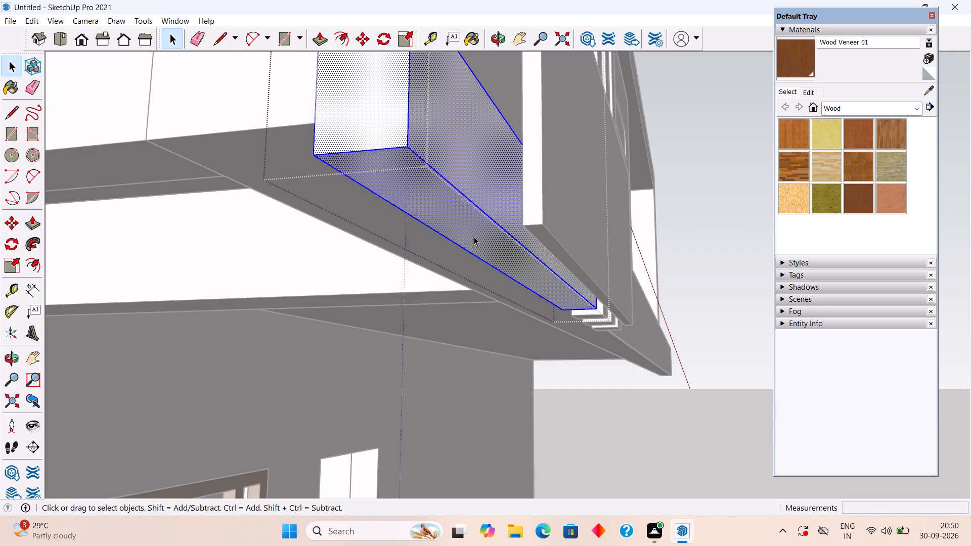
pyautogui.press('p')
pyautogui.click(474, 237)
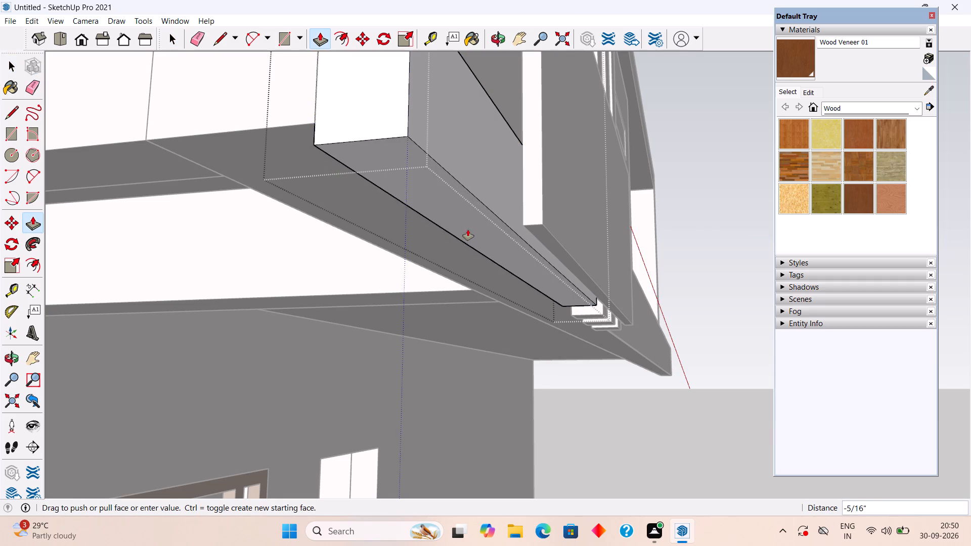
pyautogui.click(548, 233)
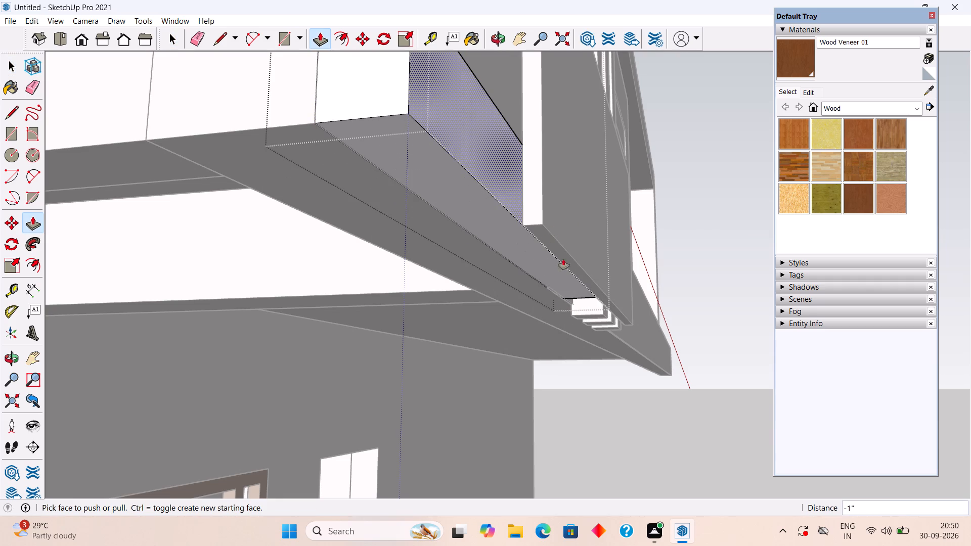
pyautogui.press('space')
# Open the fin nearest the framed panel for editing and Push/Pull its bottom face up 1".
pyautogui.moveTo(647, 323); pyautogui.dragTo(526, 284, button='middle')
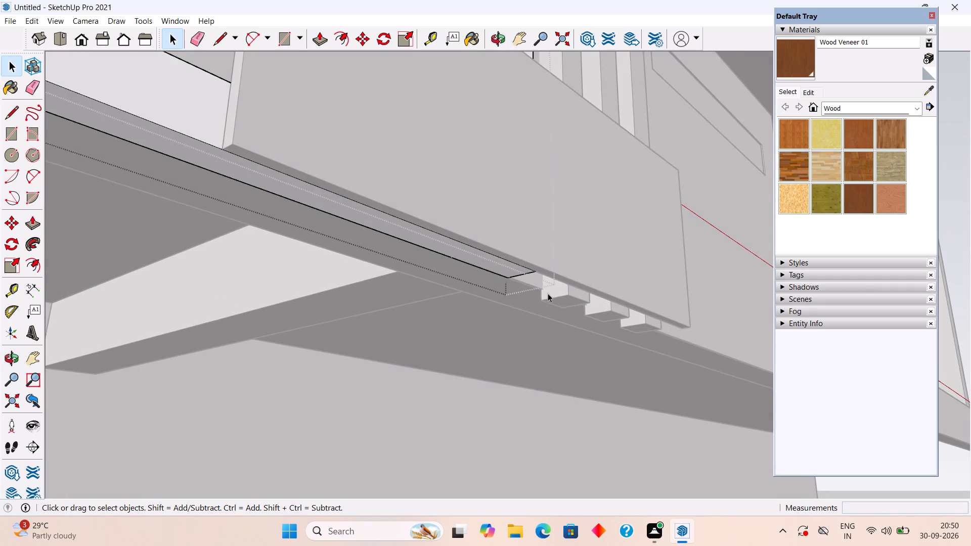
pyautogui.scroll(4, 549, 292)
pyautogui.tripleClick(571, 292)
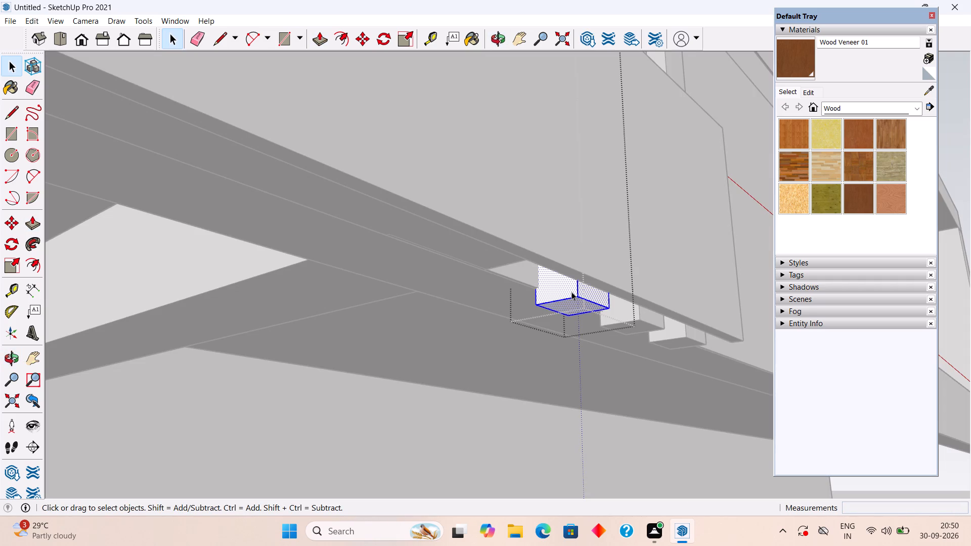
pyautogui.press('p')
pyautogui.click(572, 304)
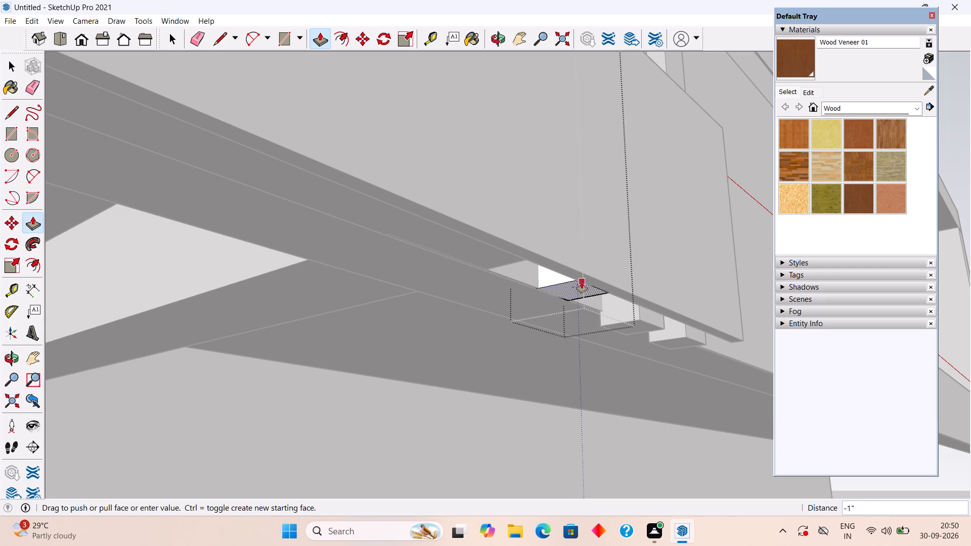
pyautogui.click(582, 279)
pyautogui.press('space')
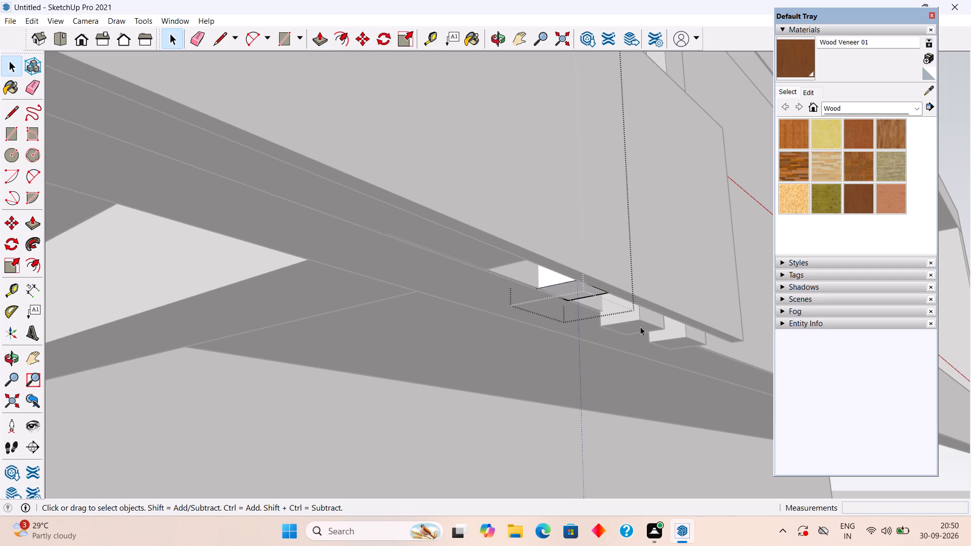
# Push/Pull the middle fin's bottom face up 1", undoing a first attempt of about 1 13/16".
pyautogui.tripleClick(640, 327)
pyautogui.click(640, 327)
pyautogui.press('p')
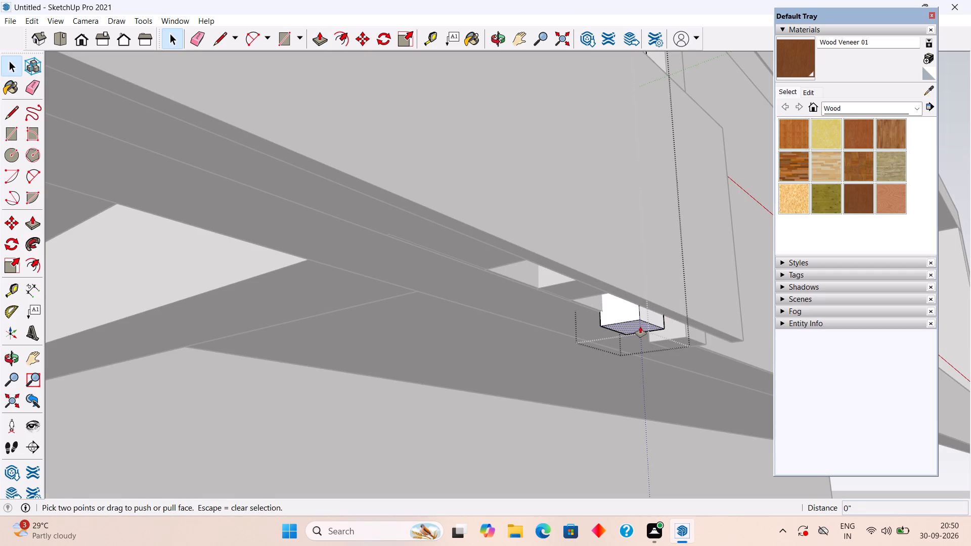
pyautogui.click(640, 323)
pyautogui.click(644, 293)
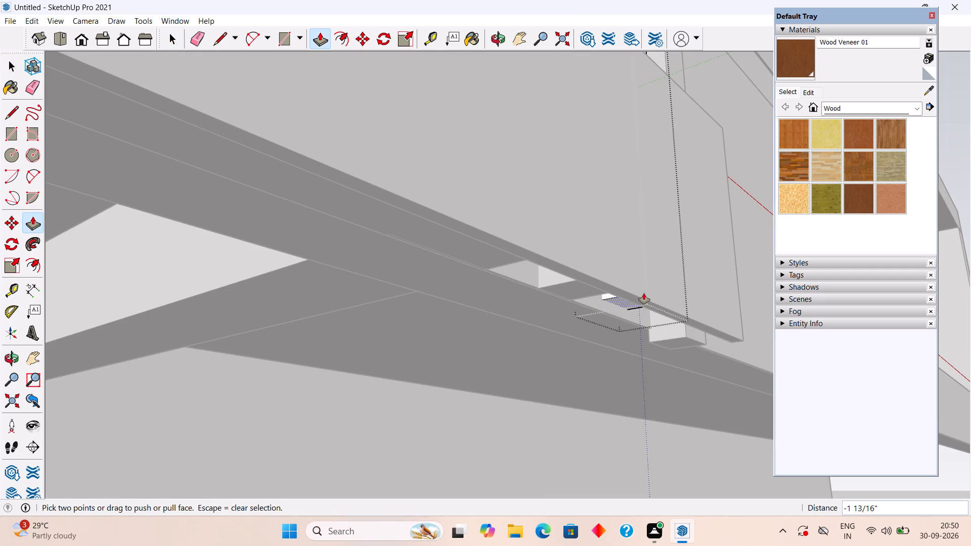
pyautogui.hotkey('ctrl', 'z')
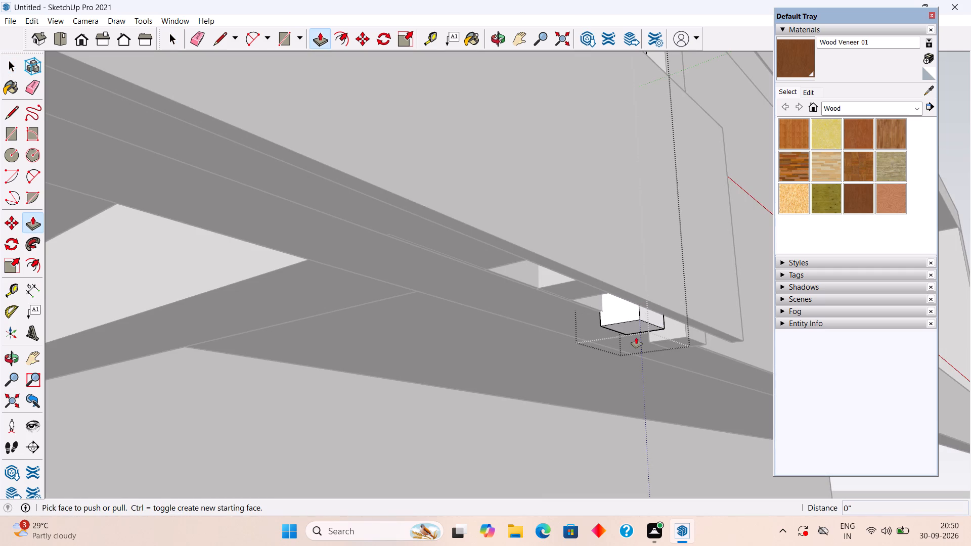
pyautogui.click(636, 326)
pyautogui.click(645, 297)
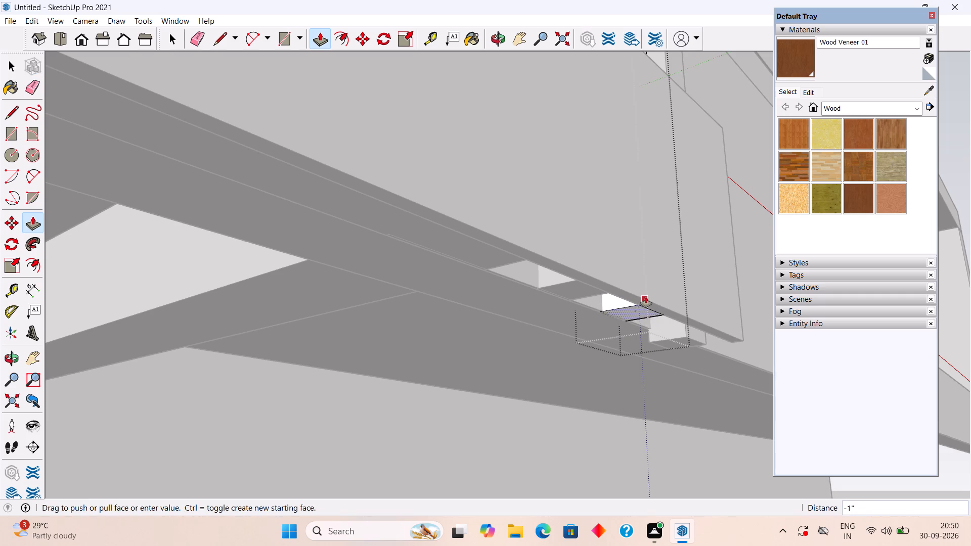
# Push/Pull the last fin's bottom face up level with the thin board's underside and exit its editing.
pyautogui.press('space')
pyautogui.doubleClick(688, 341)
pyautogui.click(688, 341)
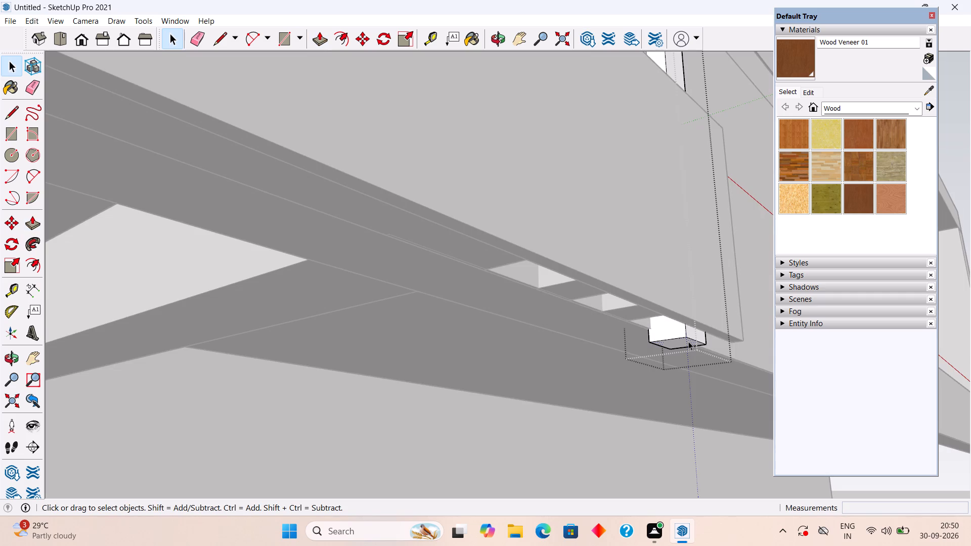
pyautogui.press('p')
pyautogui.click(688, 341)
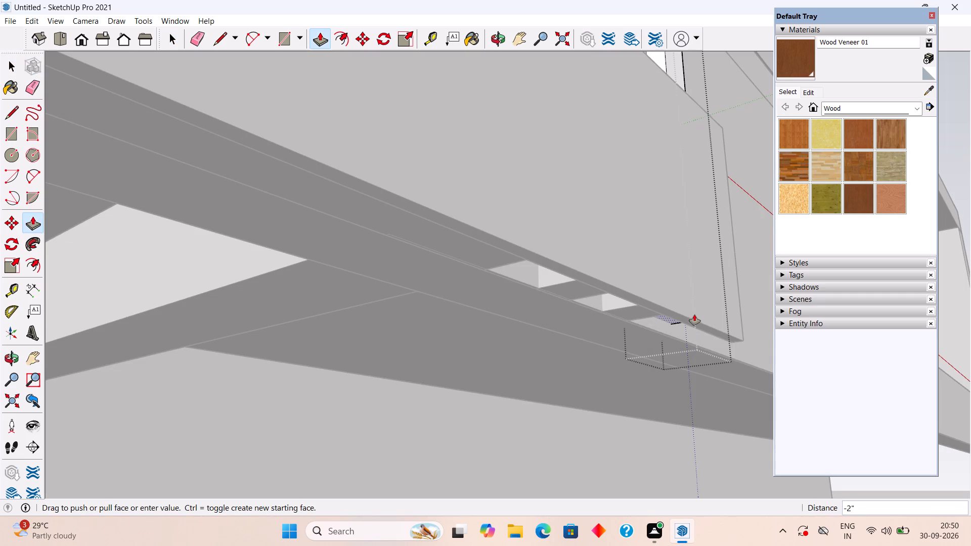
pyautogui.click(701, 320)
pyautogui.press('space')
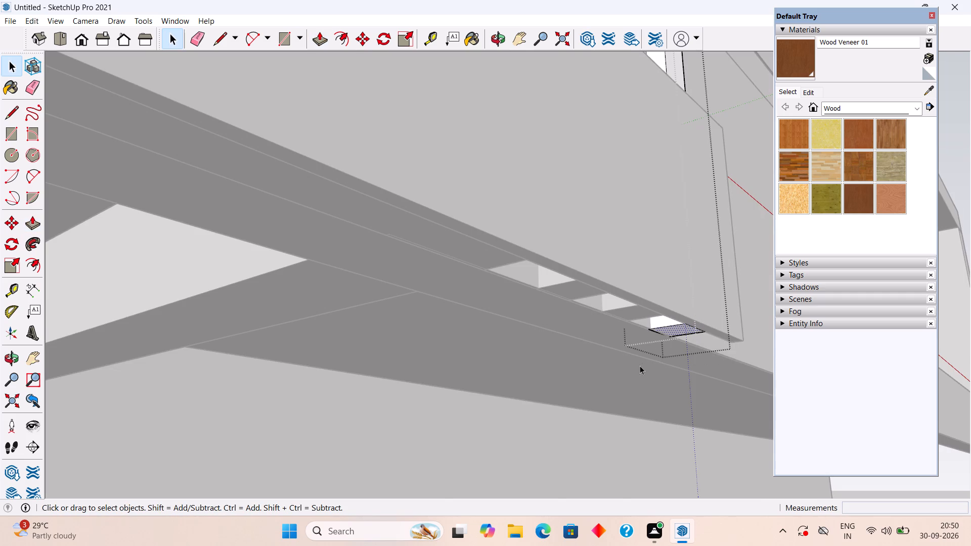
pyautogui.scroll(-11, 638, 366)
pyautogui.click(360, 263)
# Examine the undersides of the front panel, fins and thin board from below, from the side and from a distance.
pyautogui.moveTo(639, 323); pyautogui.dragTo(559, 335, button='middle')
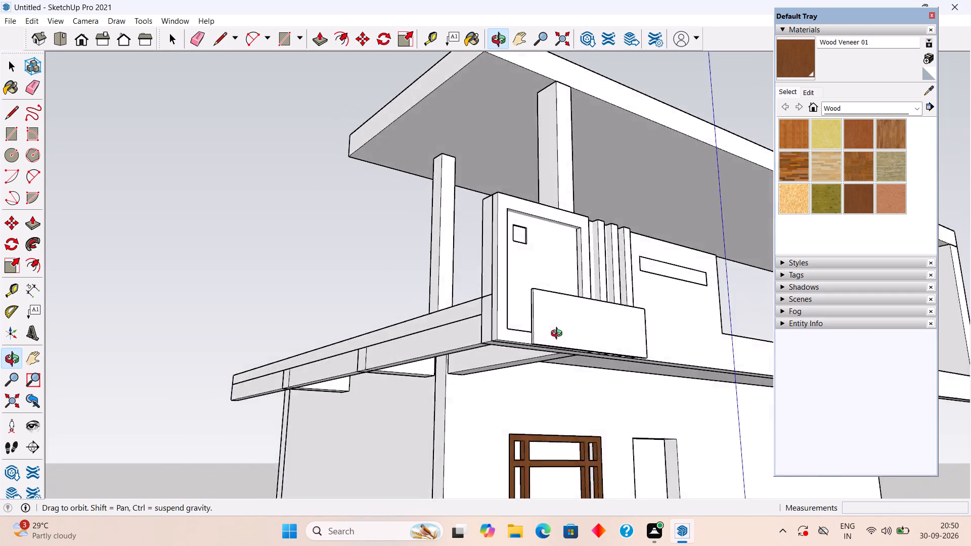
pyautogui.moveTo(559, 335); pyautogui.dragTo(331, 416, button='middle')
pyautogui.moveTo(502, 416); pyautogui.dragTo(151, 341, button='middle')
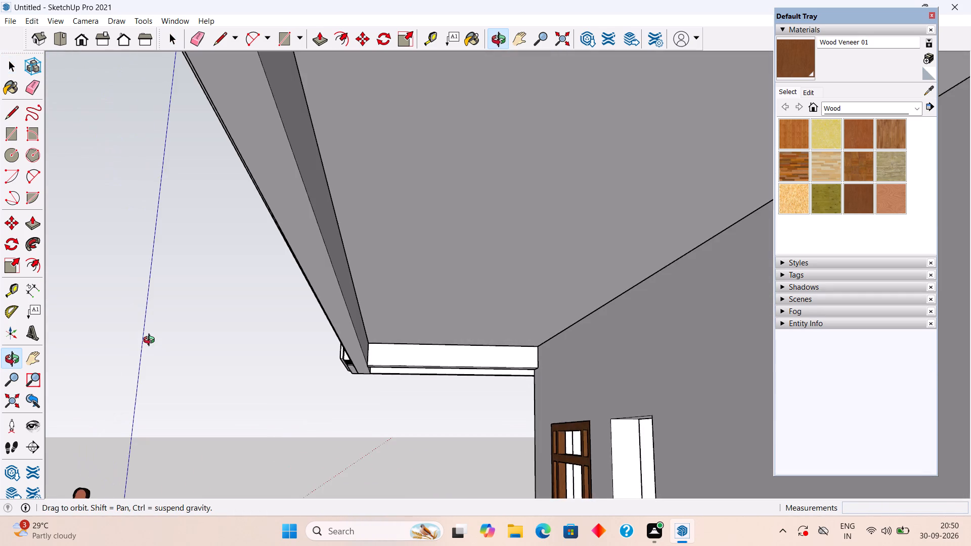
pyautogui.moveTo(151, 341); pyautogui.dragTo(272, 379, button='middle')
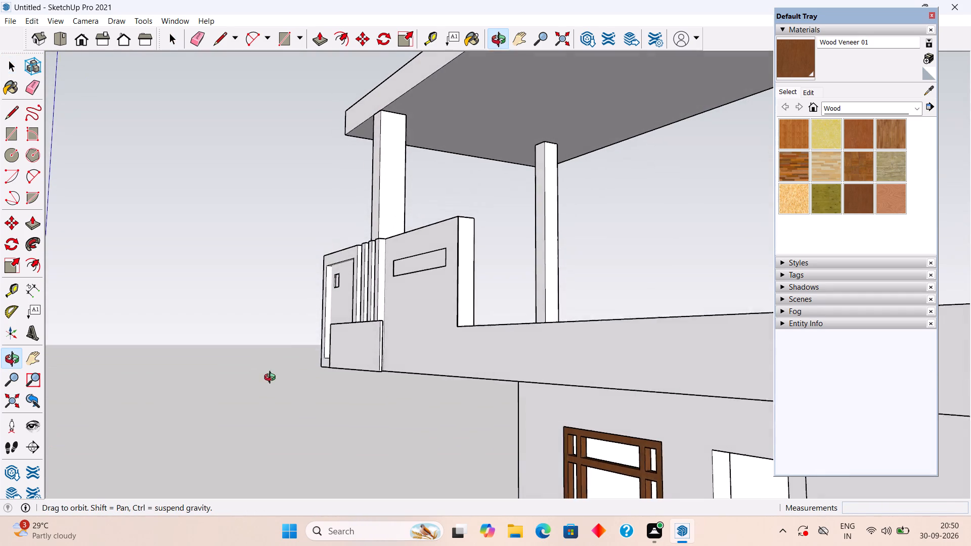
pyautogui.moveTo(272, 379); pyautogui.dragTo(272, 382, button='middle')
pyautogui.click(234, 338)
pyautogui.moveTo(370, 422); pyautogui.dragTo(441, 490, button='middle')
pyautogui.scroll(-4, 420, 503)
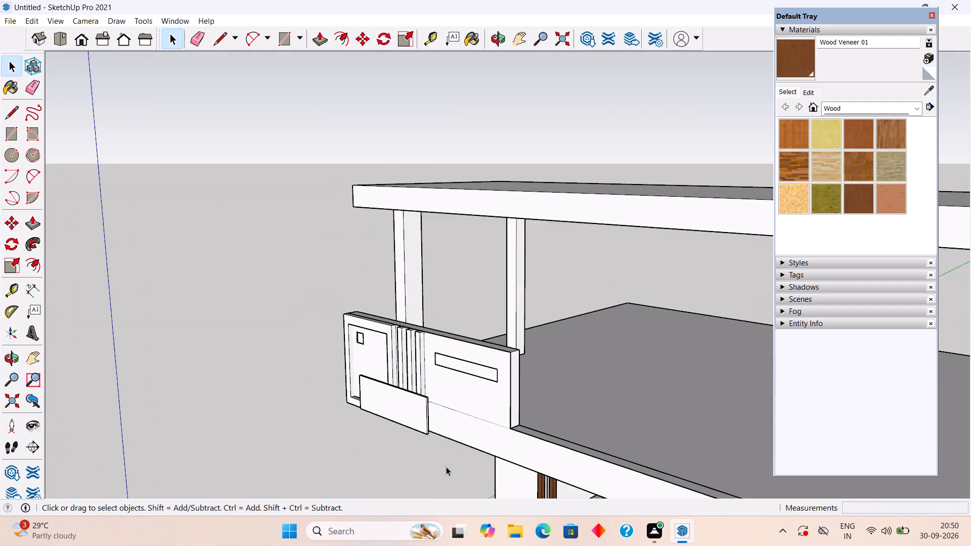
pyautogui.scroll(-15, 446, 467)
pyautogui.moveTo(462, 439); pyautogui.dragTo(711, 373, button='middle')
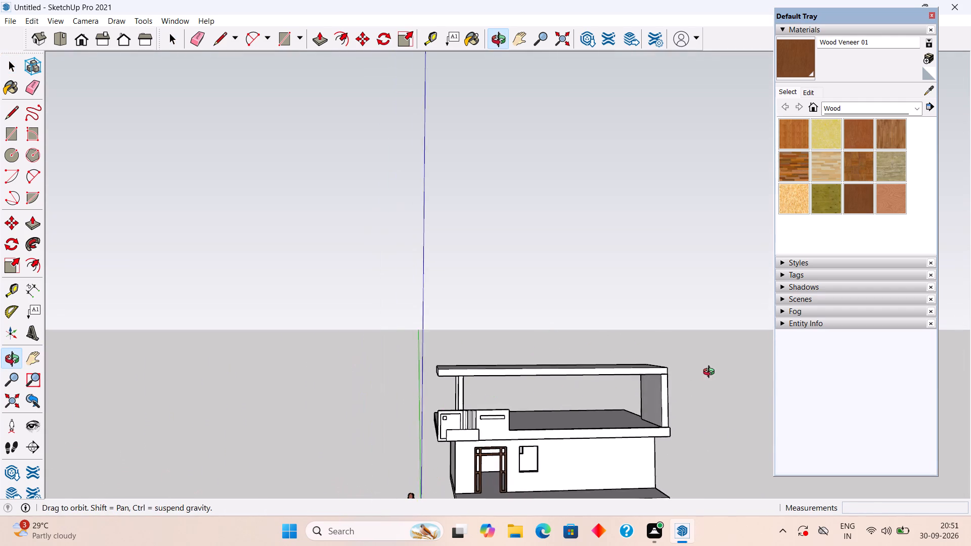
pyautogui.moveTo(711, 373); pyautogui.dragTo(714, 374, button='middle')
# Examine the front panel, fins and thin board close up from the front and from above.
pyautogui.scroll(18, 424, 458)
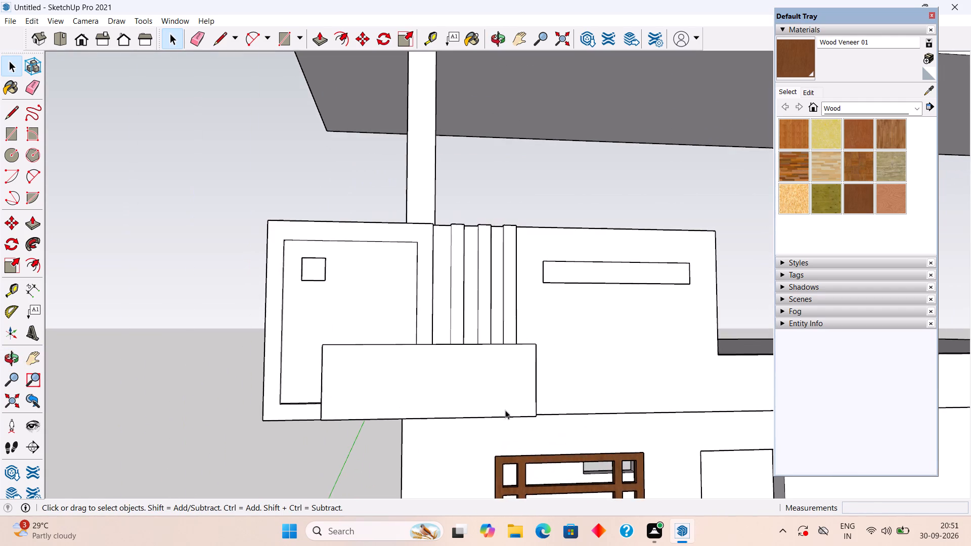
pyautogui.moveTo(503, 390); pyautogui.dragTo(346, 545, button='middle')
pyautogui.middleClick(458, 410)
pyautogui.moveTo(456, 413); pyautogui.dragTo(369, 442, button='middle')
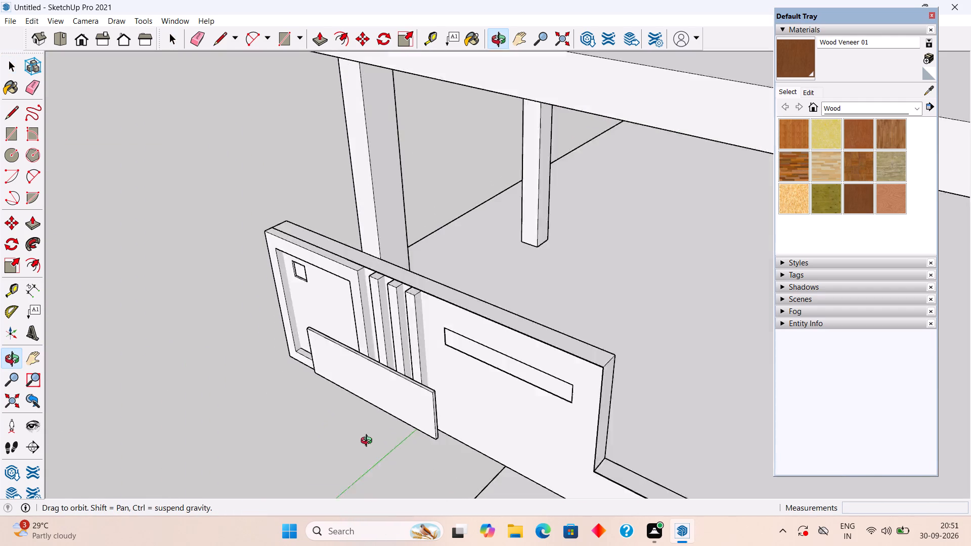
pyautogui.moveTo(369, 442); pyautogui.dragTo(398, 507, button='middle')
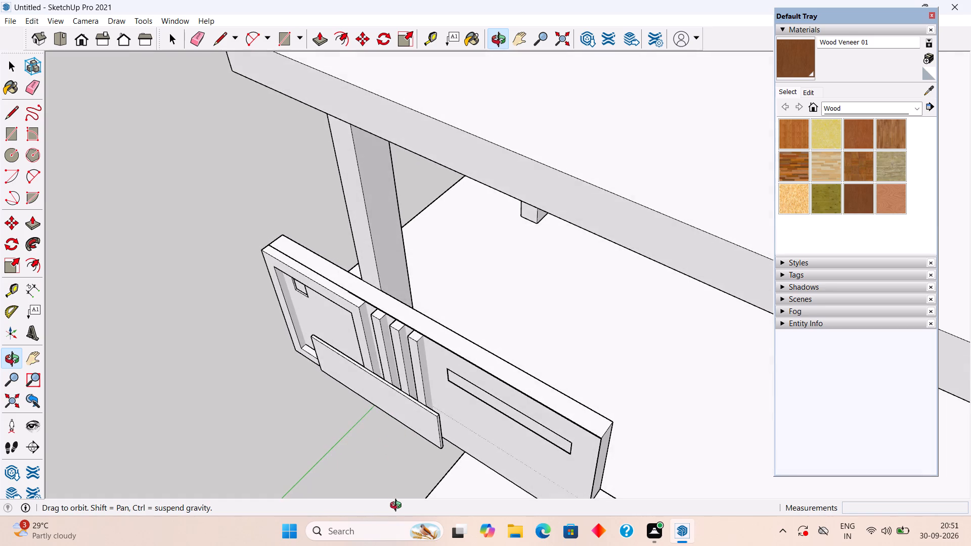
pyautogui.moveTo(398, 507); pyautogui.dragTo(269, 501, button='middle')
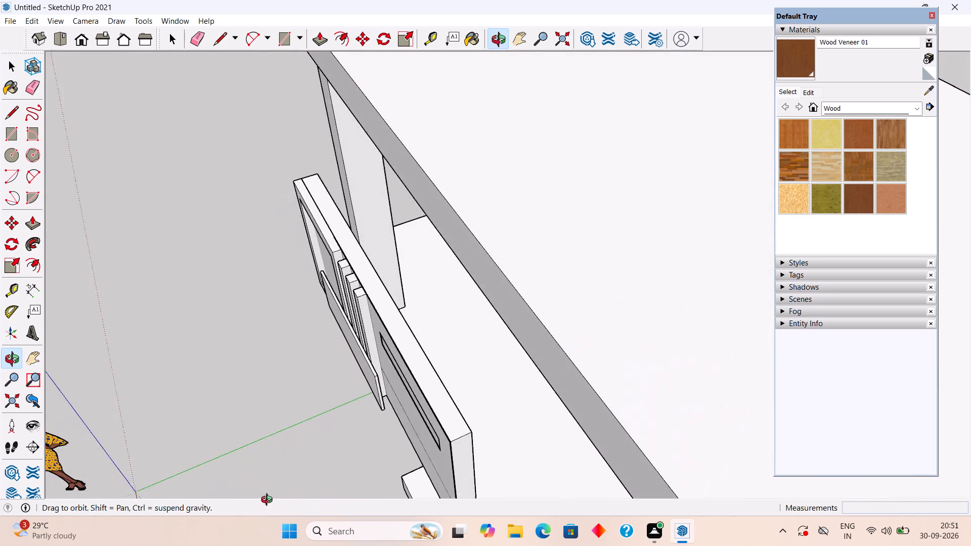
pyautogui.moveTo(269, 501); pyautogui.dragTo(431, 383, button='middle')
# Examine the whole front of the house, comparing the upper-floor panel, slab edge, door and window.
pyautogui.scroll(-5, 431, 383)
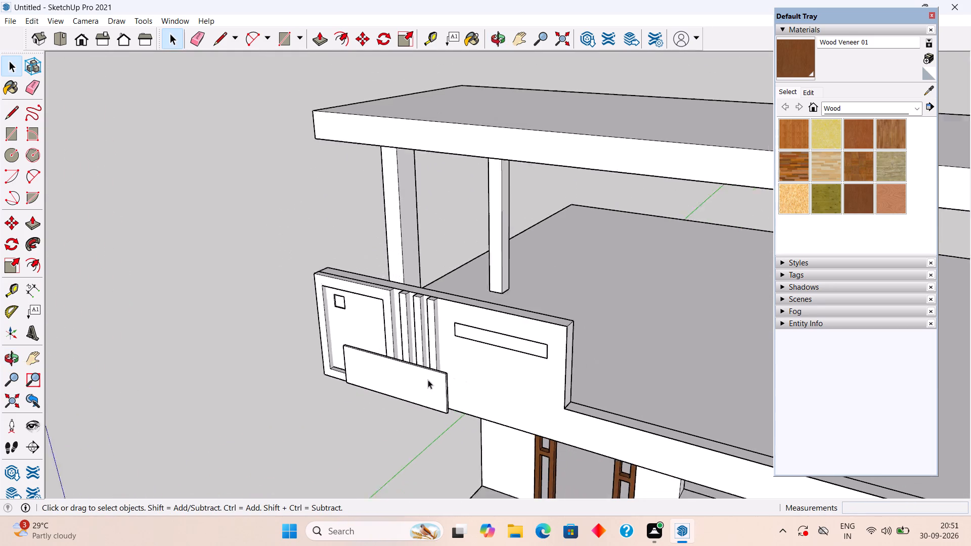
pyautogui.scroll(-5, 428, 380)
pyautogui.moveTo(501, 403); pyautogui.dragTo(556, 324, button='middle')
pyautogui.scroll(-1, 556, 324)
pyautogui.scroll(3, 519, 363)
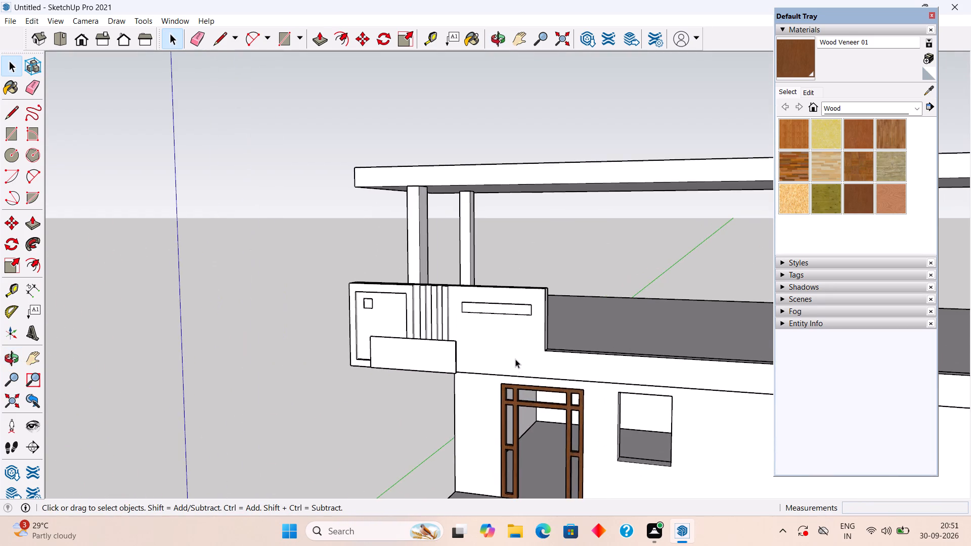
pyautogui.moveTo(515, 359); pyautogui.dragTo(595, 350, button='middle')
pyautogui.scroll(-9, 595, 350)
pyautogui.moveTo(673, 321); pyautogui.dragTo(645, 320, button='middle')
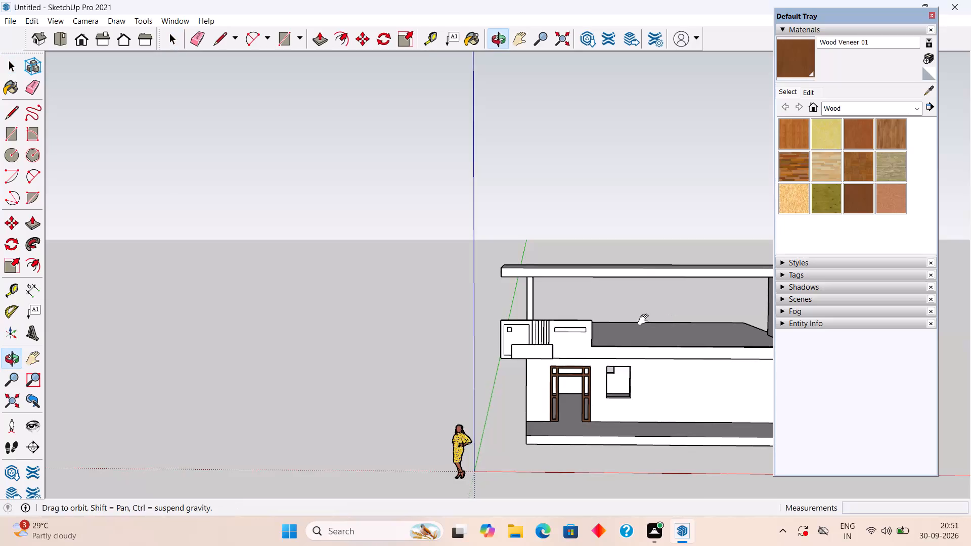
pyautogui.moveTo(645, 320); pyautogui.dragTo(495, 320, button='middle')
pyautogui.scroll(4, 496, 341)
pyautogui.scroll(1, 374, 395)
pyautogui.moveTo(352, 397); pyautogui.dragTo(428, 361, button='middle')
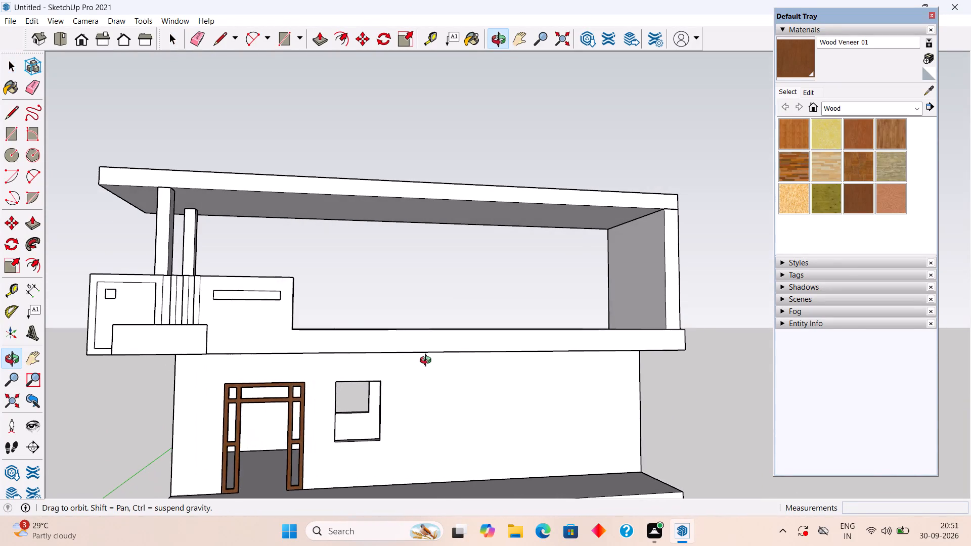
pyautogui.moveTo(428, 361); pyautogui.dragTo(428, 361, button='middle')
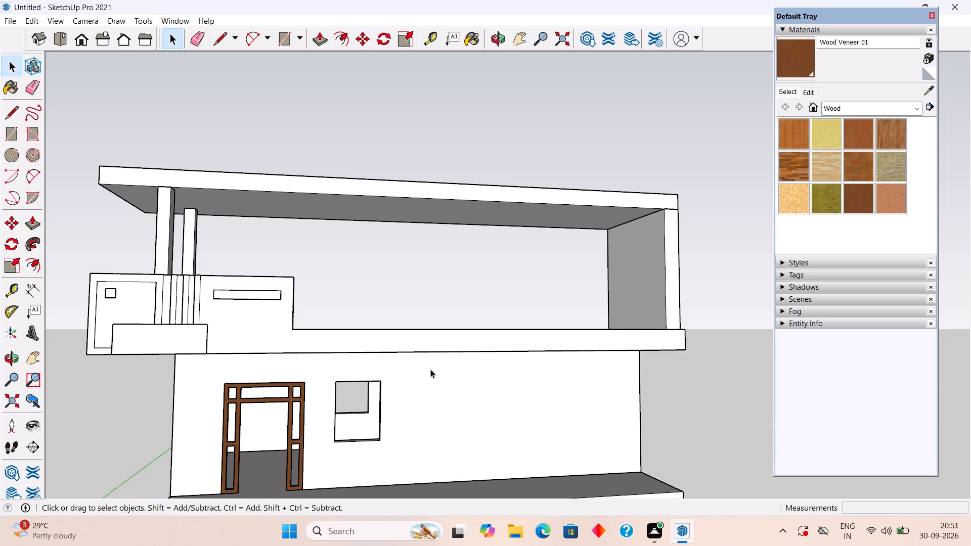
pyautogui.scroll(-3, 445, 357)
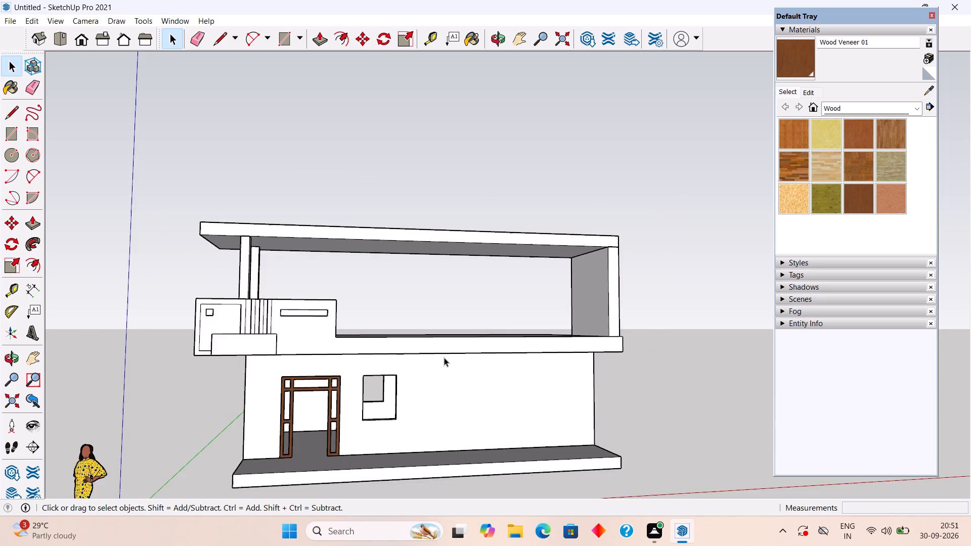
pyautogui.scroll(-3, 444, 357)
pyautogui.moveTo(432, 380); pyautogui.dragTo(389, 409, button='middle')
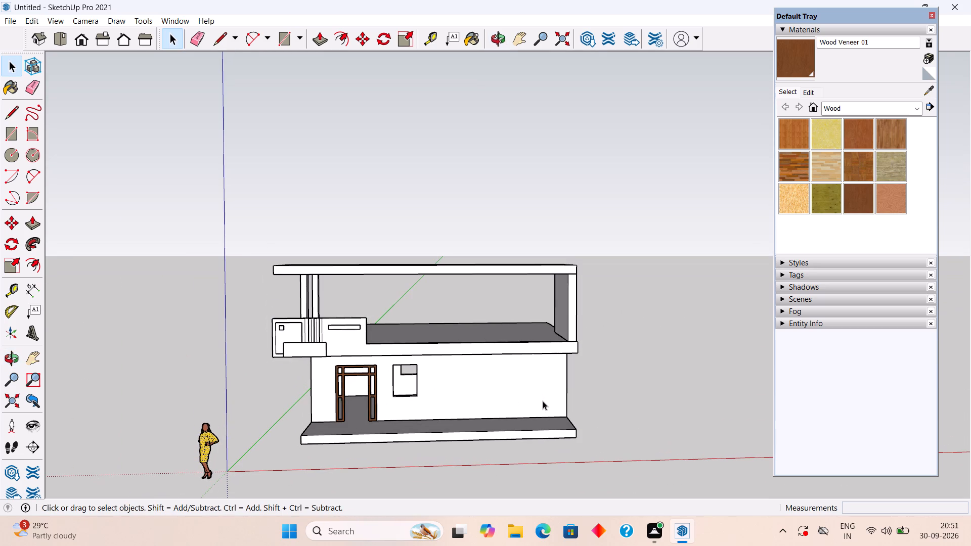
# Place a vertical Tape Measure guide on the base slab's front face, 16' in from its right-hand corner.
pyautogui.press('t')
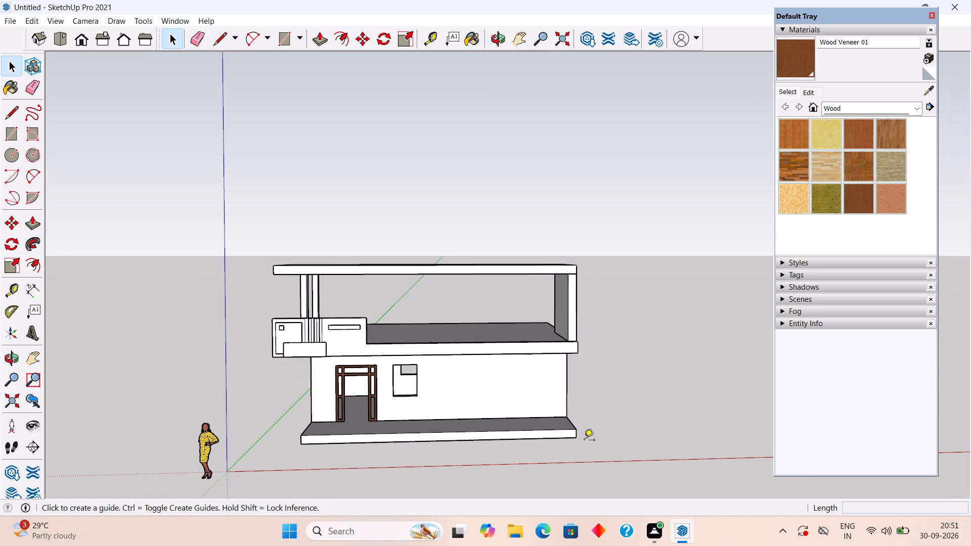
pyautogui.scroll(6, 578, 435)
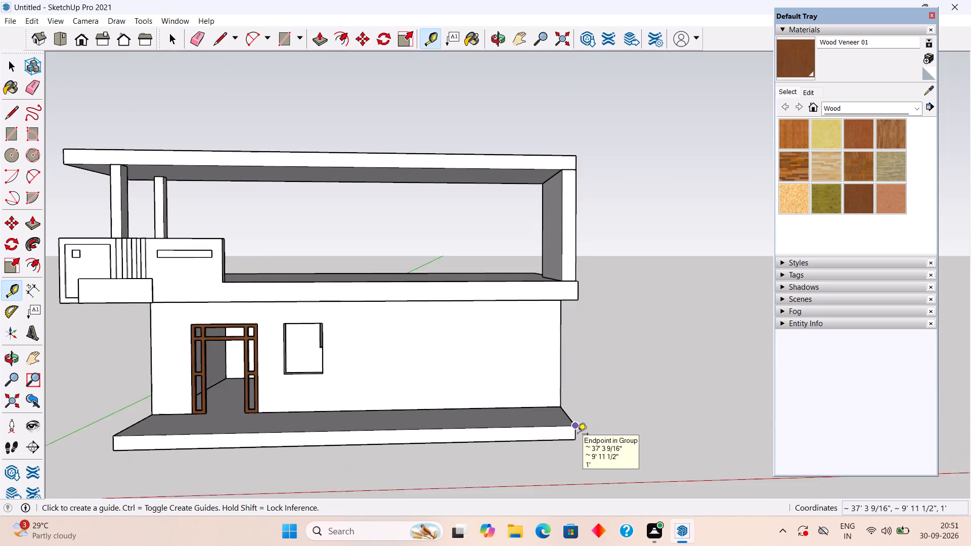
pyautogui.scroll(10, 579, 433)
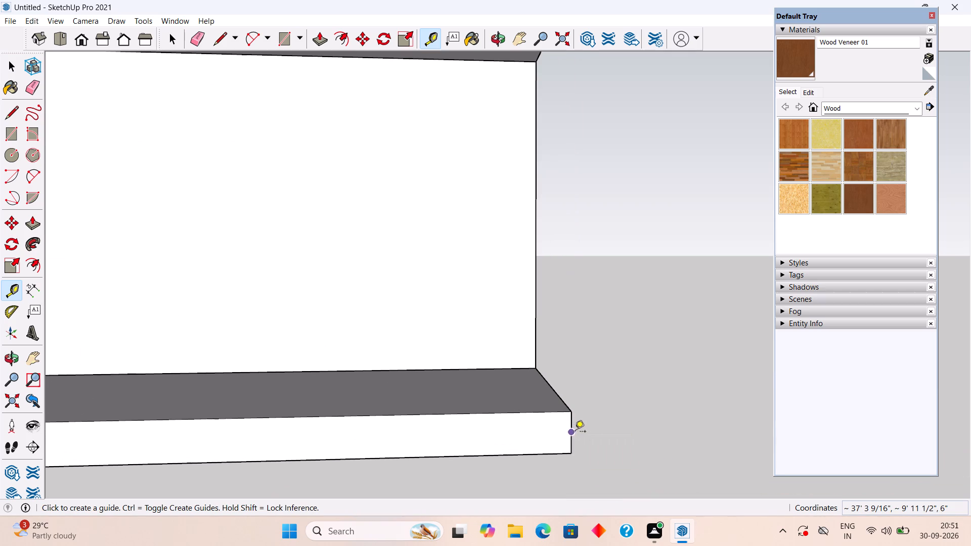
pyautogui.click(571, 424)
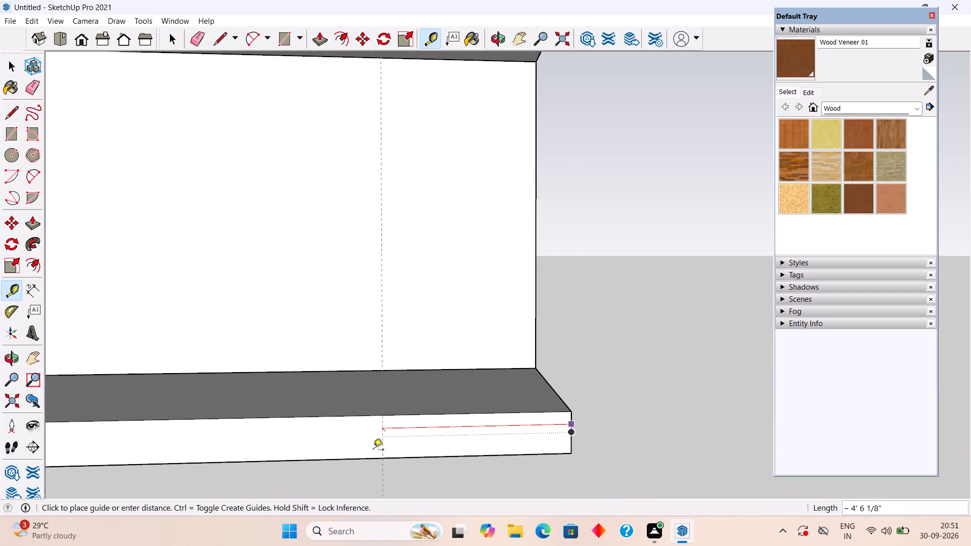
pyautogui.scroll(-9, 361, 449)
pyautogui.scroll(-7, 198, 453)
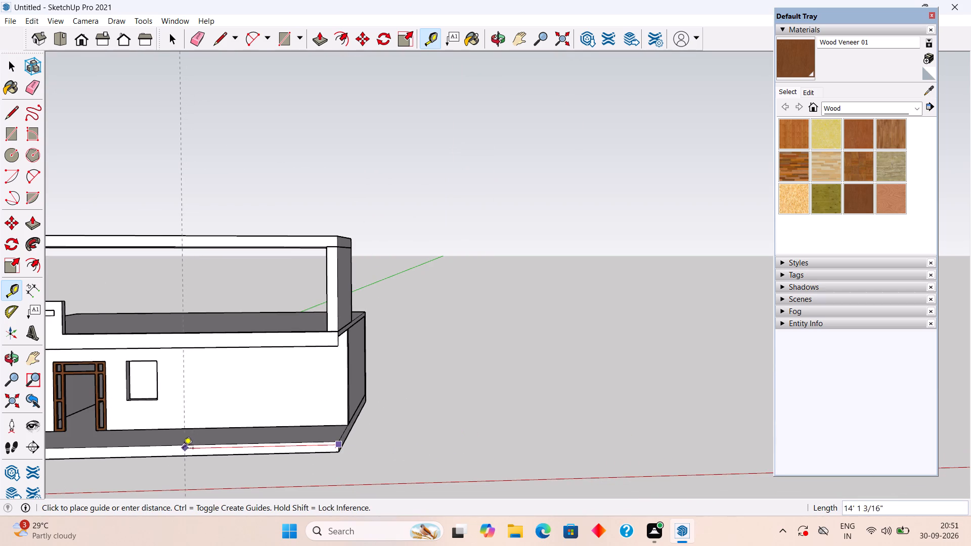
pyautogui.click(163, 447)
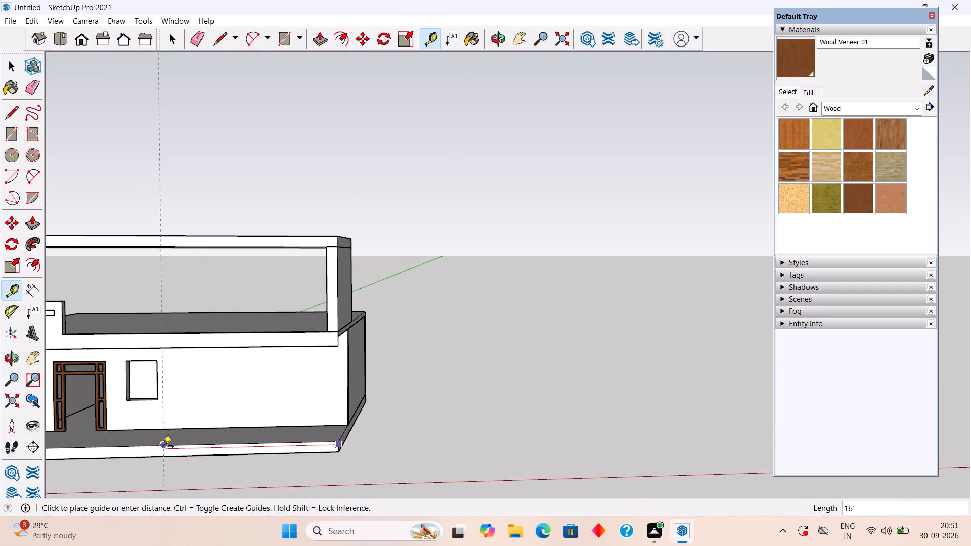
# Move the vertical guide forward onto the front edge of the upper-floor slab.
pyautogui.moveTo(64, 387); pyautogui.dragTo(107, 392, button='middle')
pyautogui.scroll(-9, 107, 392)
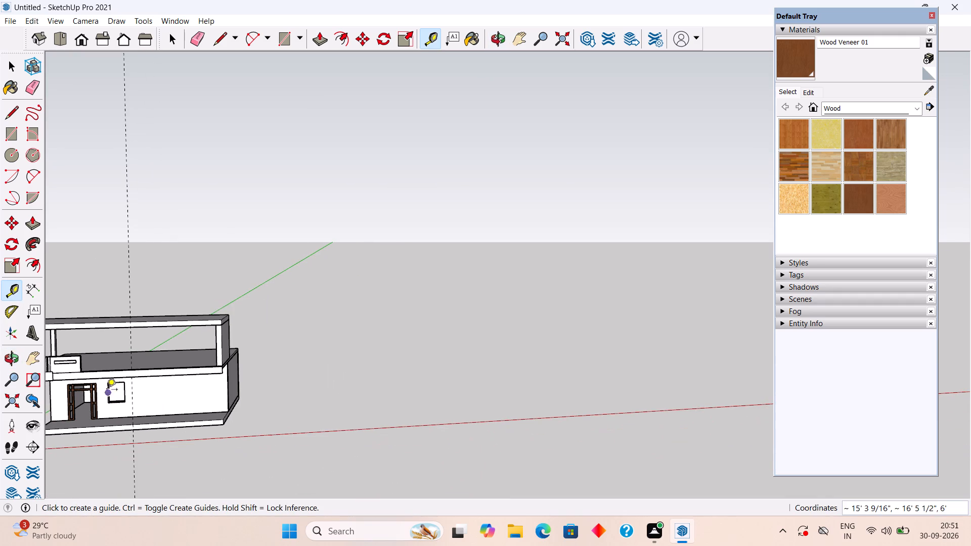
pyautogui.keyDown('shift'); pyautogui.moveTo(103, 386); pyautogui.dragTo(271, 360, button='middle'); pyautogui.keyUp('shift')
pyautogui.scroll(5, 289, 336)
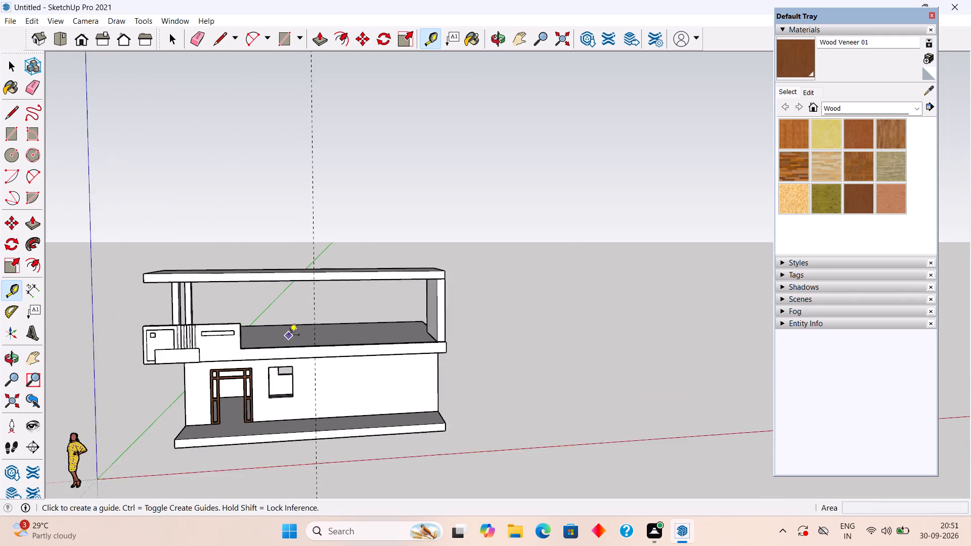
pyautogui.scroll(5, 291, 336)
pyautogui.moveTo(318, 336); pyautogui.dragTo(278, 335, button='middle')
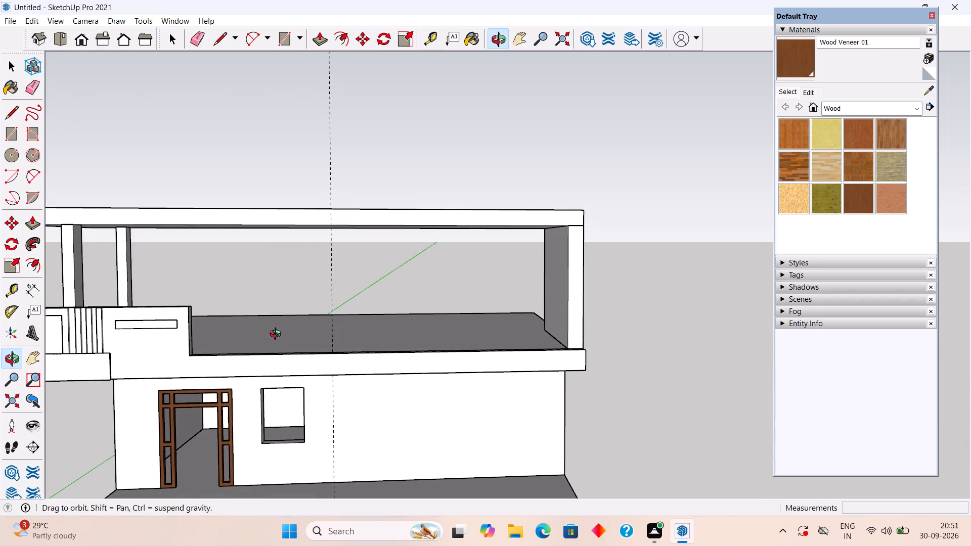
pyautogui.moveTo(278, 335); pyautogui.dragTo(263, 343, button='middle')
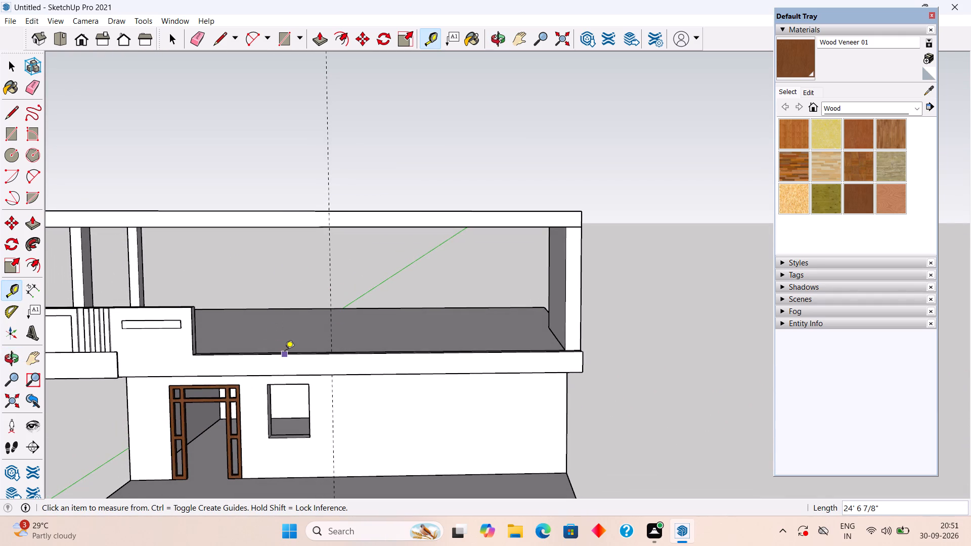
pyautogui.press('Escape')
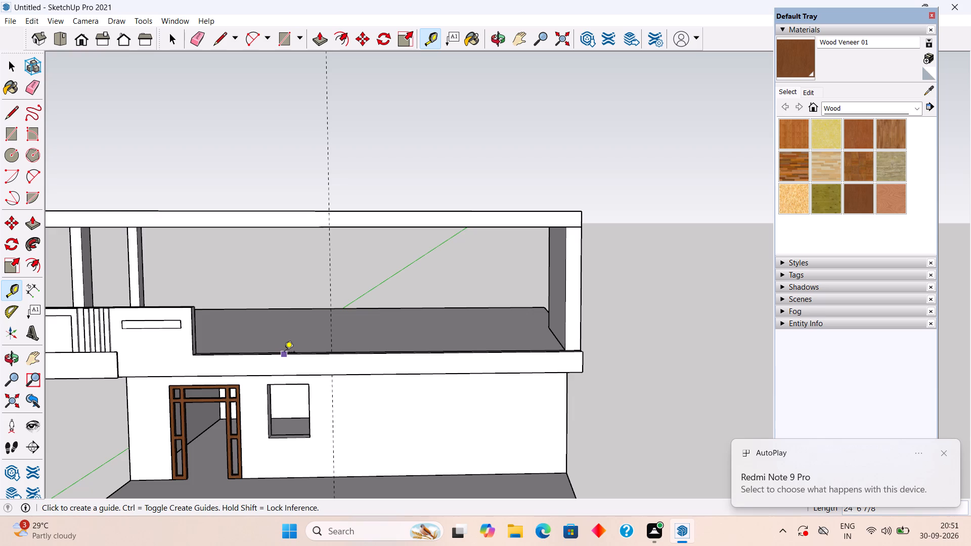
pyautogui.moveTo(284, 355); pyautogui.dragTo(267, 506, button='middle')
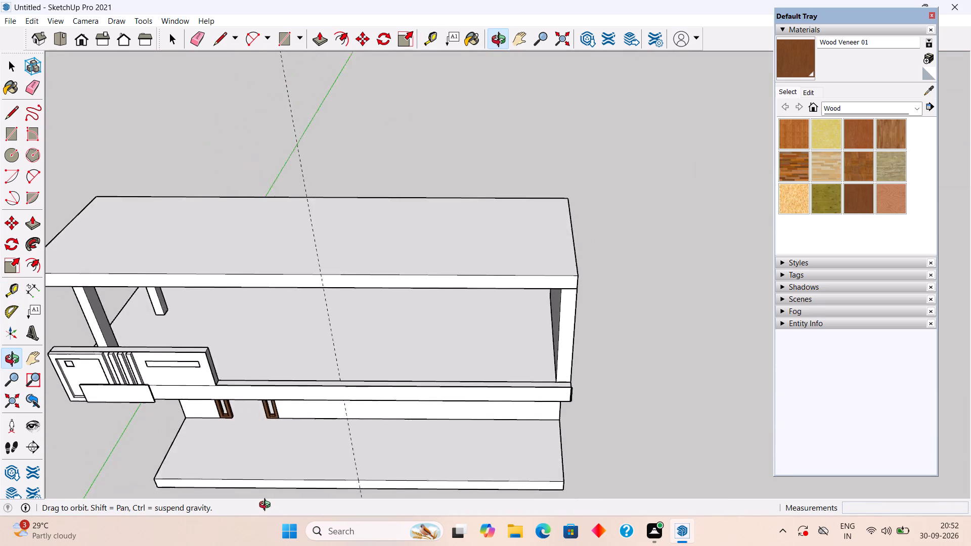
pyautogui.moveTo(267, 506); pyautogui.dragTo(96, 501, button='middle')
pyautogui.scroll(3, 267, 214)
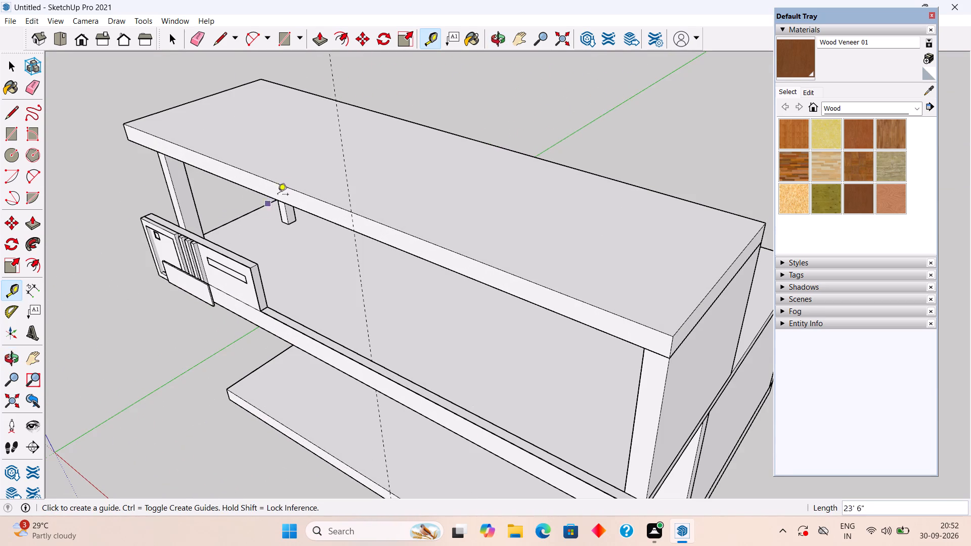
pyautogui.press('space')
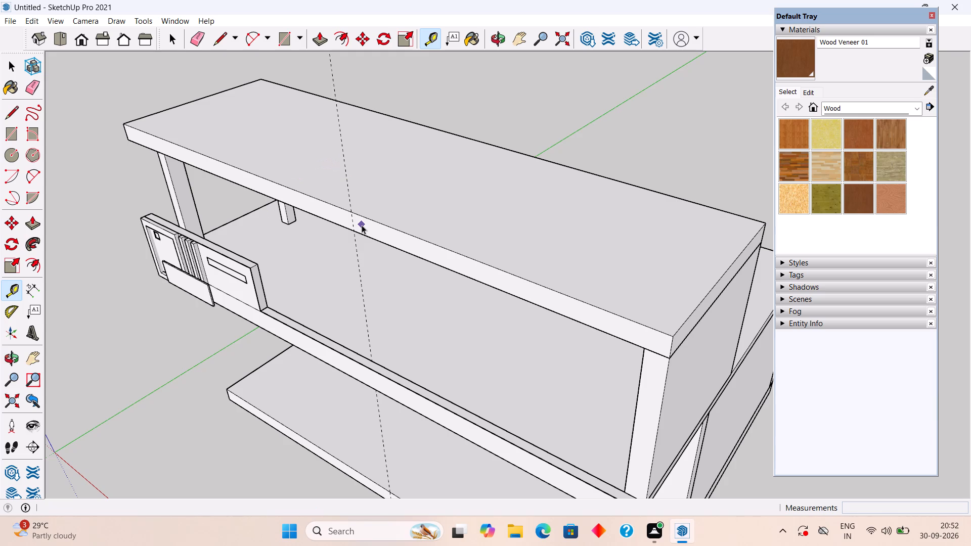
pyautogui.press('m')
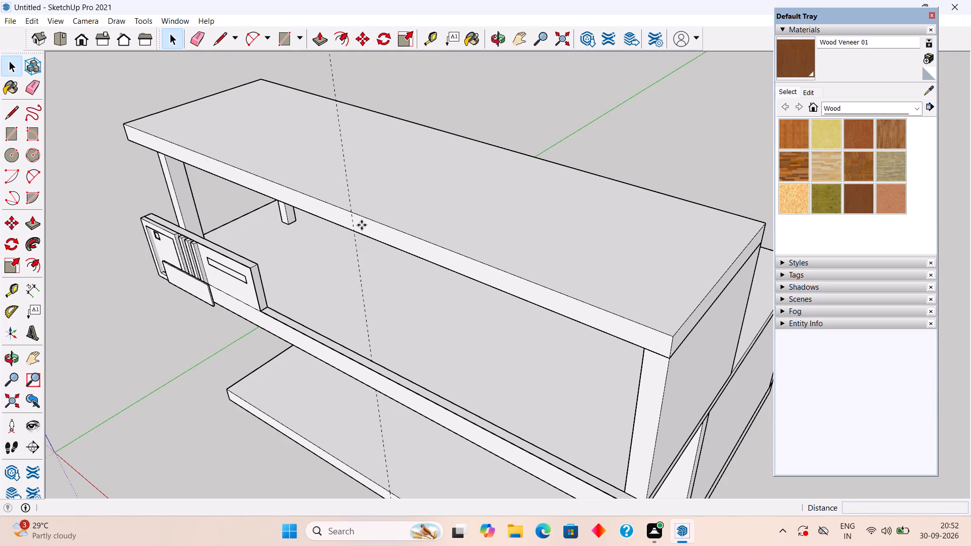
pyautogui.press('space')
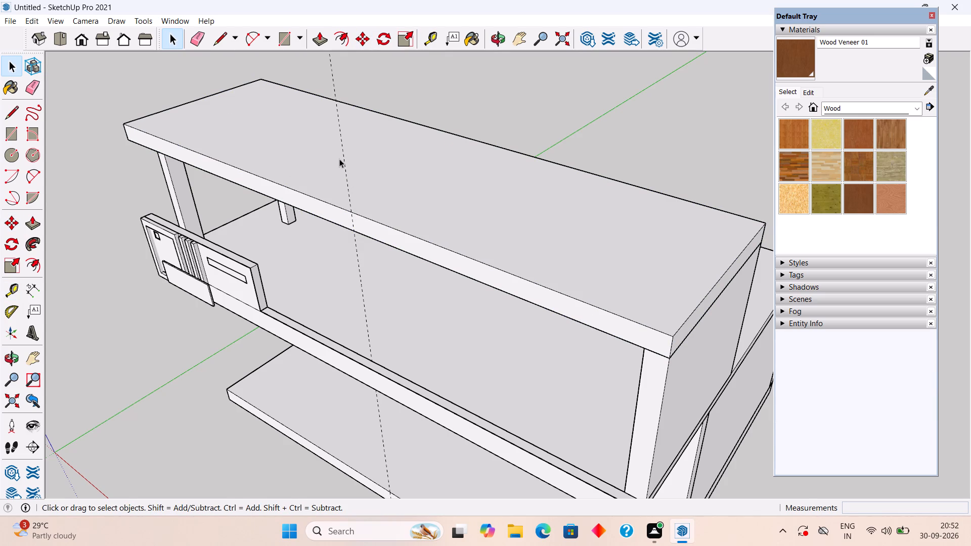
pyautogui.click(340, 144)
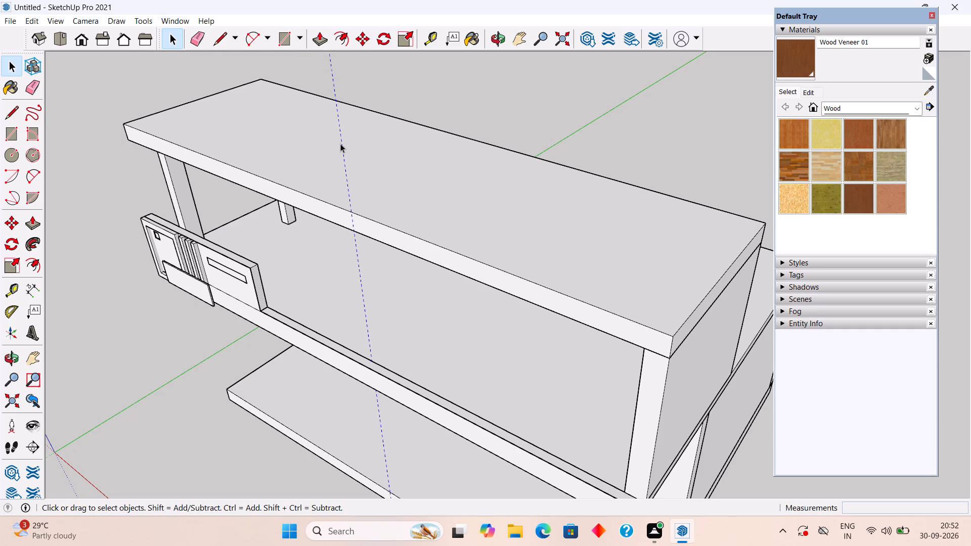
pyautogui.press('m')
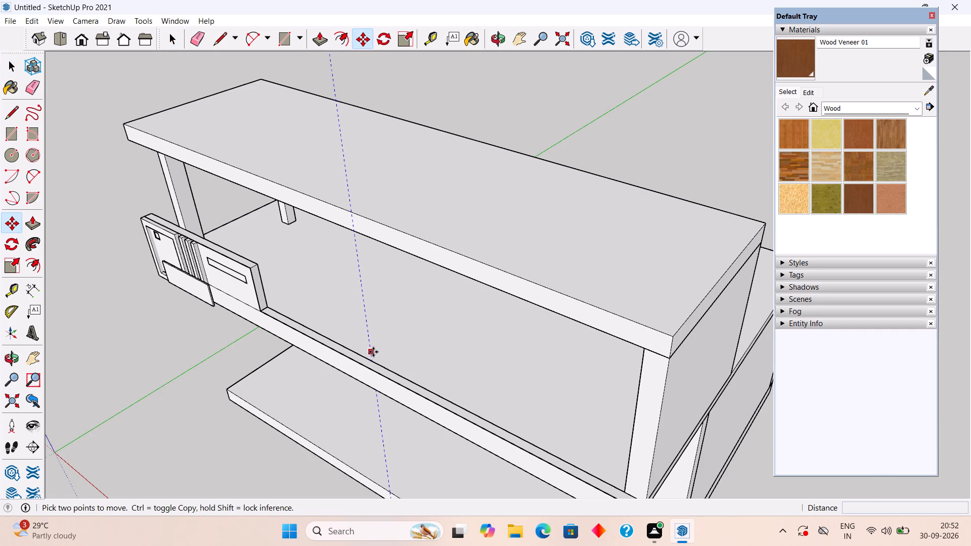
pyautogui.click(372, 354)
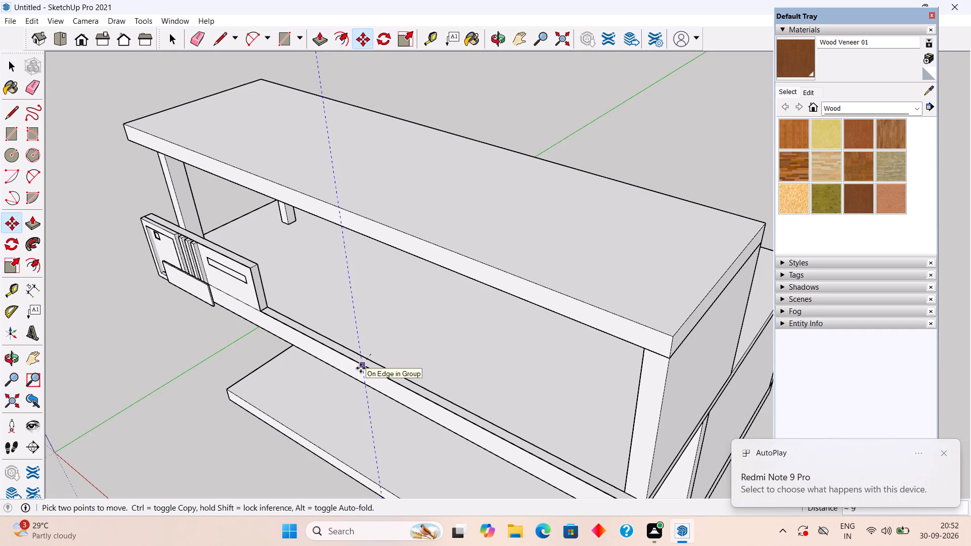
pyautogui.click(361, 368)
pyautogui.press('space')
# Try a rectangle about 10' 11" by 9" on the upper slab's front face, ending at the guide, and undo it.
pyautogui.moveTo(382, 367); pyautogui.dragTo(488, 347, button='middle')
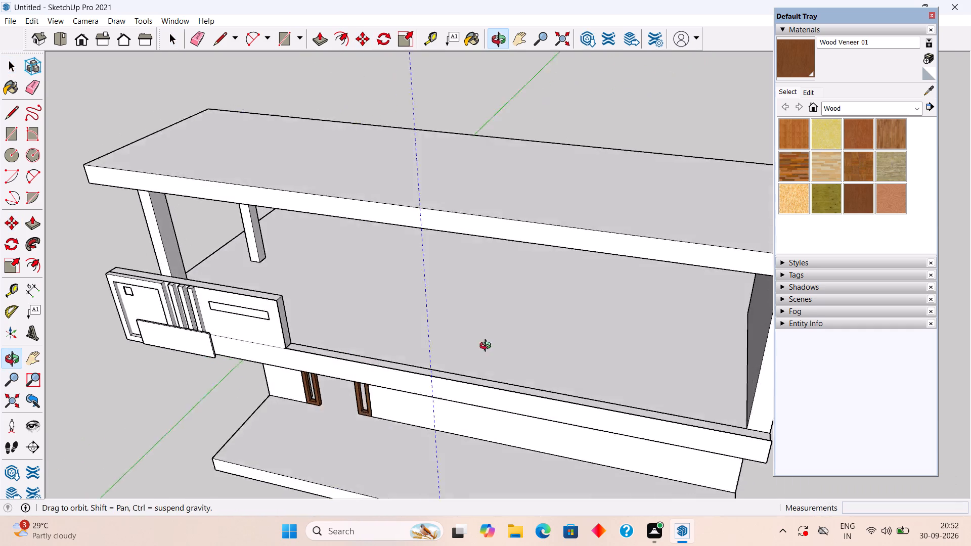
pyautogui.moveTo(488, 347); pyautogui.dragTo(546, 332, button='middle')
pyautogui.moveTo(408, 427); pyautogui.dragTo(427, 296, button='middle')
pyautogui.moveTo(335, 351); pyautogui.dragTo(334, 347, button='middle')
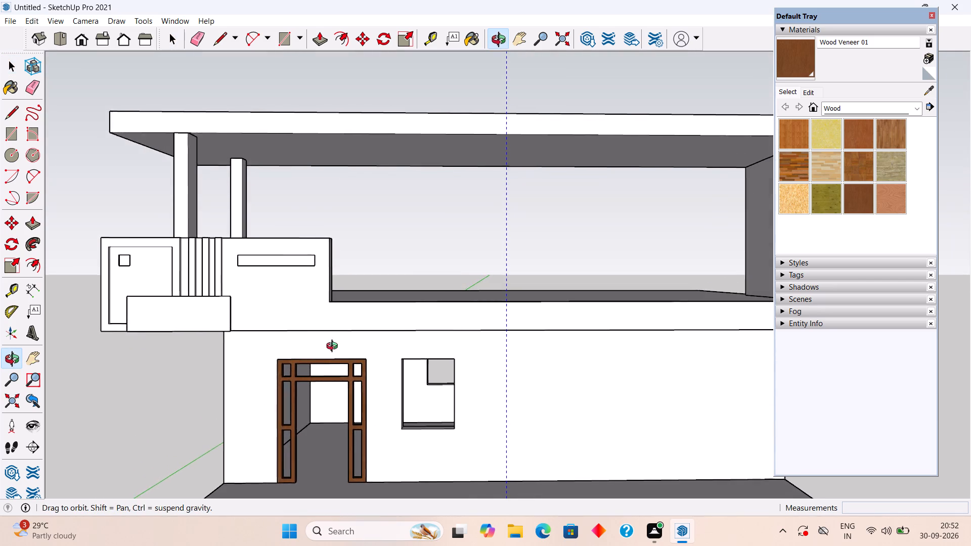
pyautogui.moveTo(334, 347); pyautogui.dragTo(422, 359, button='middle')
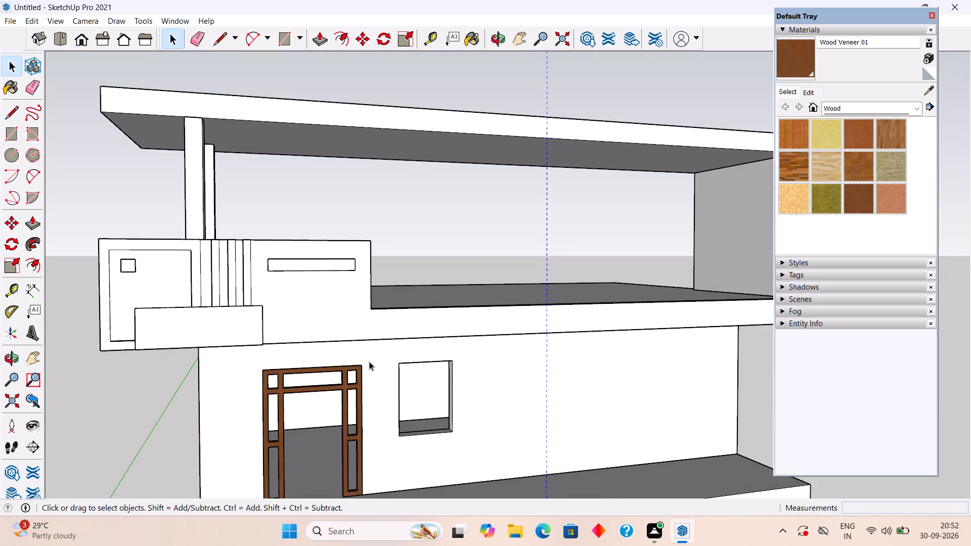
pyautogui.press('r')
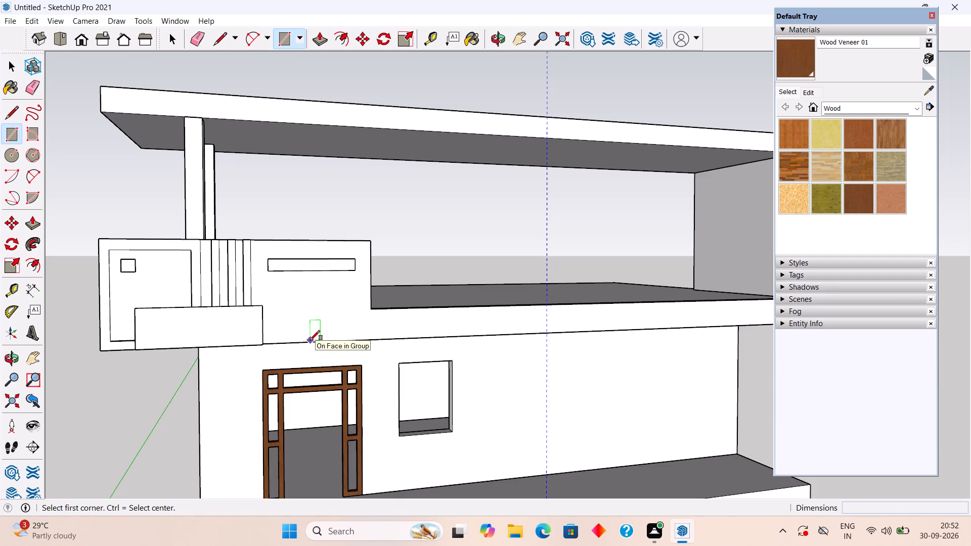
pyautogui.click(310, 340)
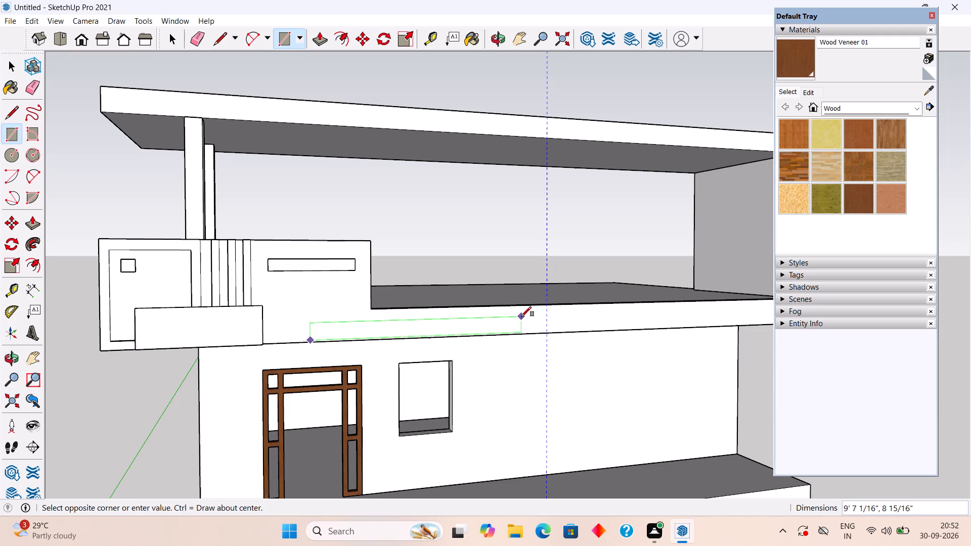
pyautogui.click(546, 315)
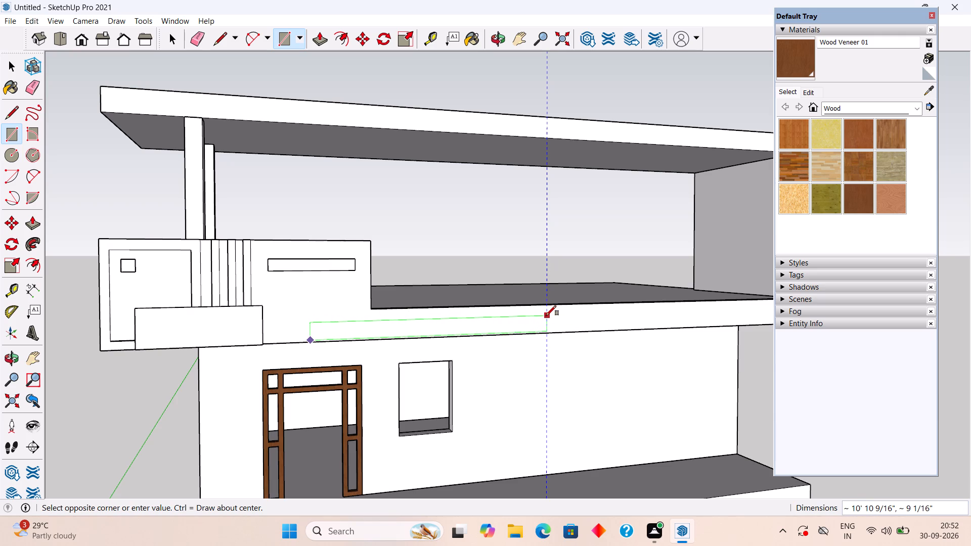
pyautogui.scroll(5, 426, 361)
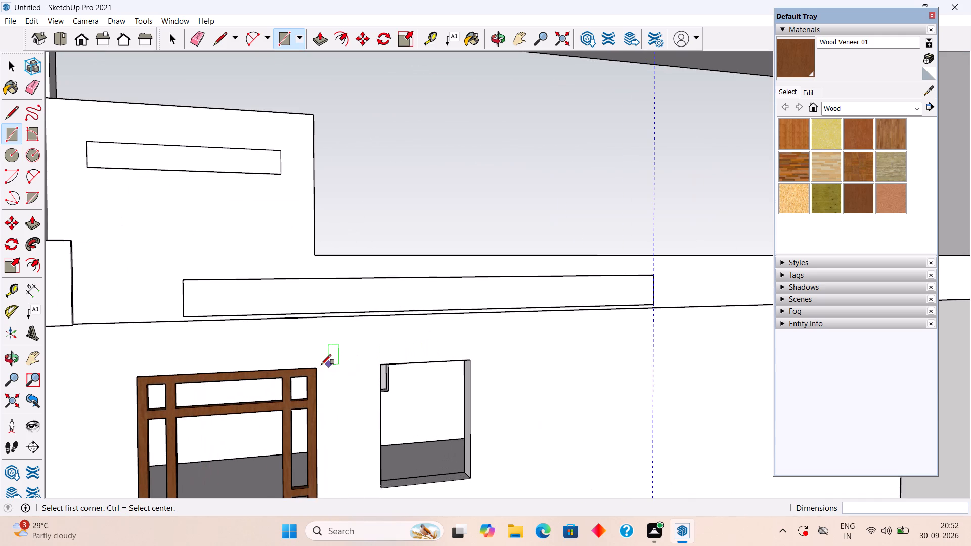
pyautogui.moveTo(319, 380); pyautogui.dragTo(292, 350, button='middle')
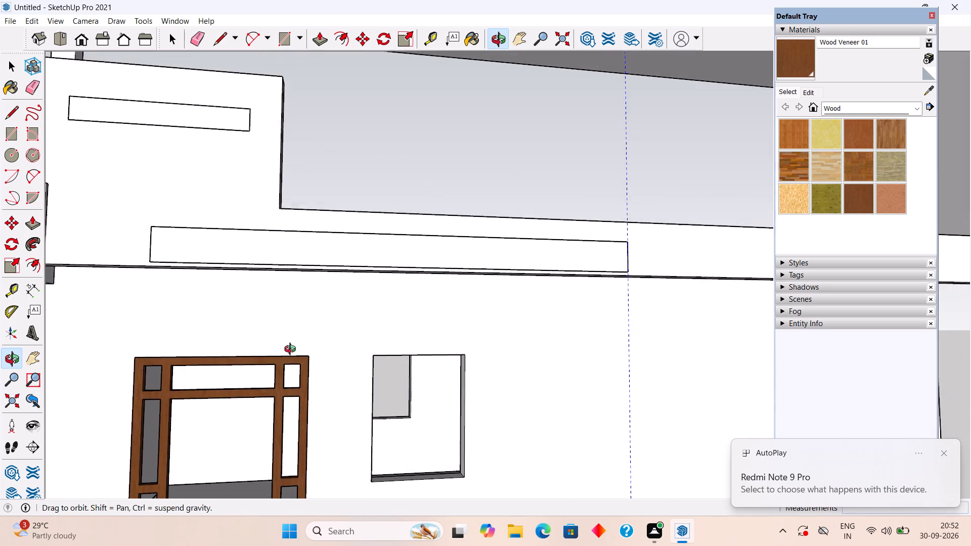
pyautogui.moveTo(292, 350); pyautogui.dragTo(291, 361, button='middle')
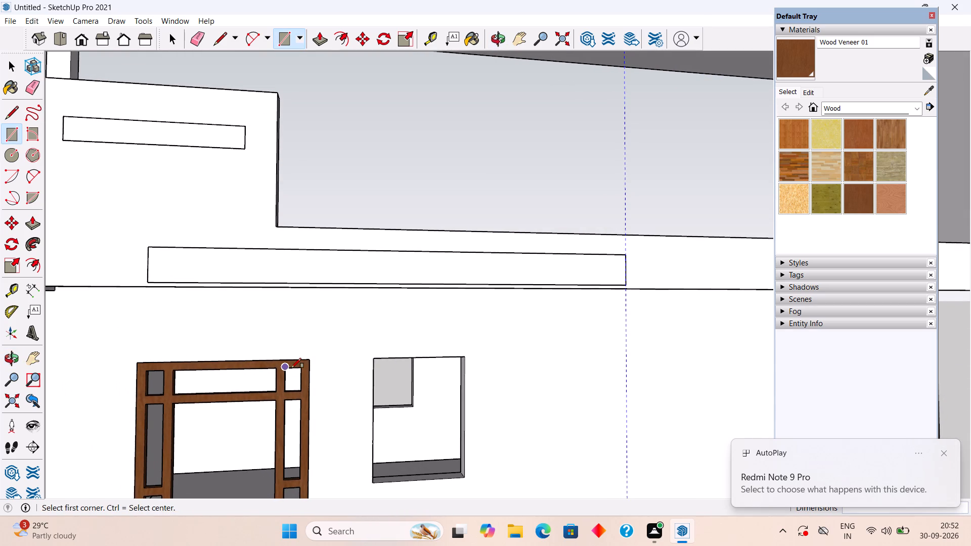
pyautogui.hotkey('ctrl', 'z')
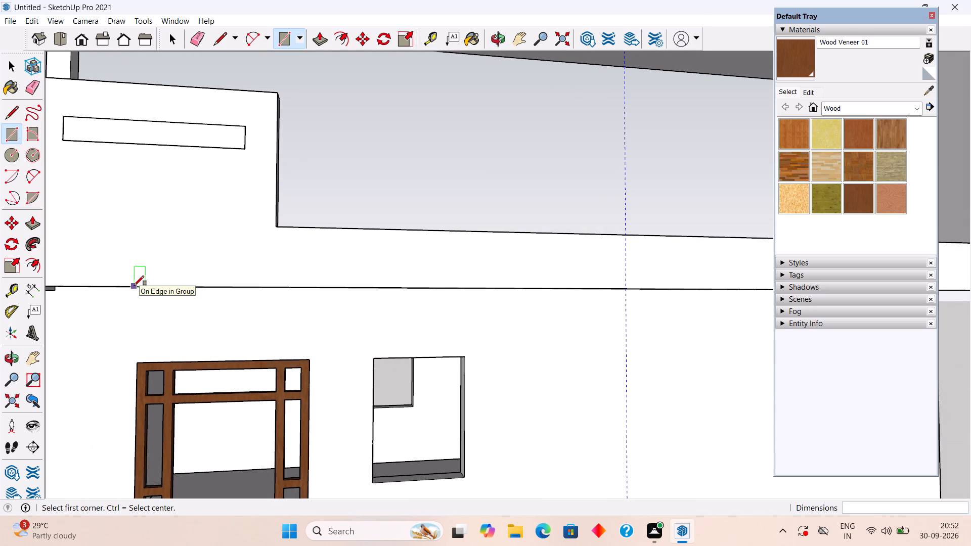
# Draw a rectangle about 11' 8" by 9" on the slab's front face, from its bottom edge to the guide.
pyautogui.click(106, 286)
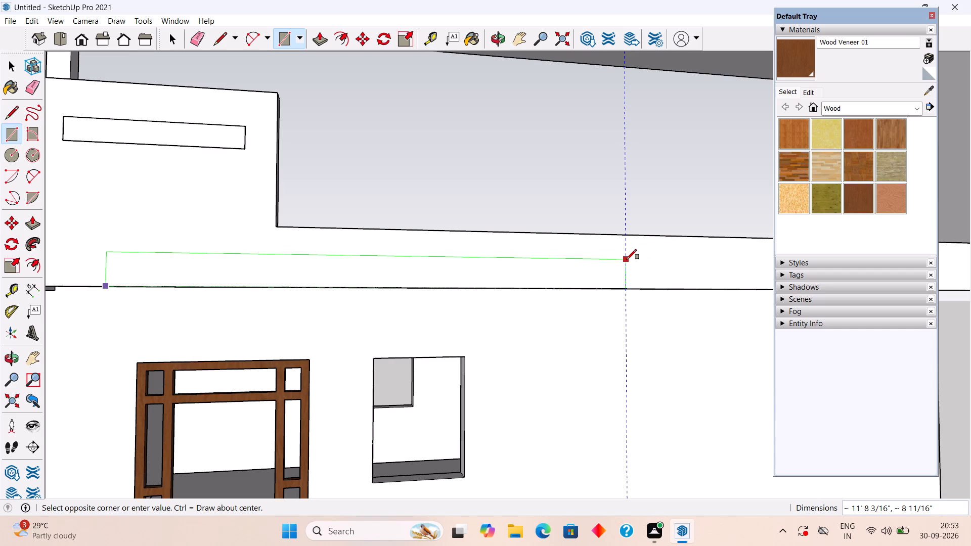
pyautogui.click(627, 259)
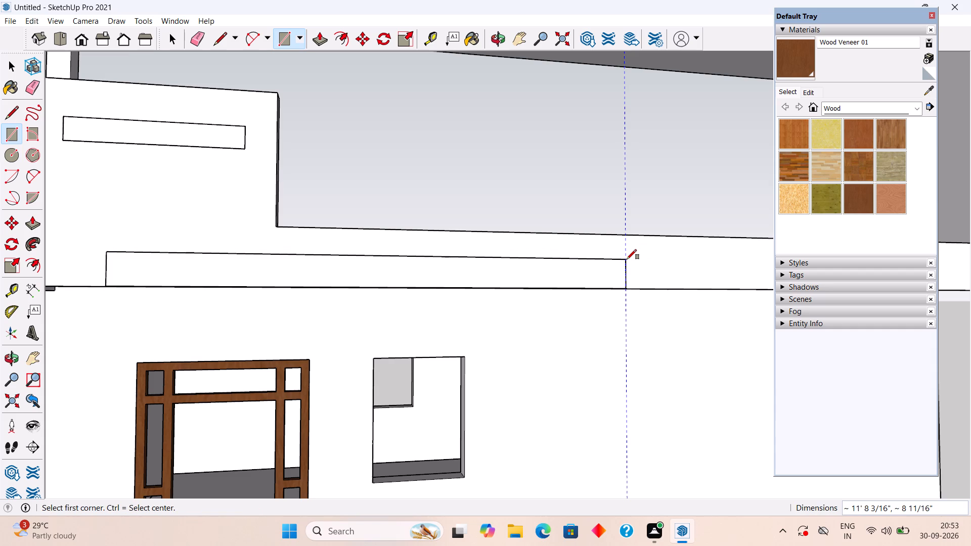
pyautogui.press('space')
# Extrude the long rectangle on the upper slab's front face outward by 1" with Push/Pull.
pyautogui.moveTo(610, 220); pyautogui.dragTo(594, 272, button='middle')
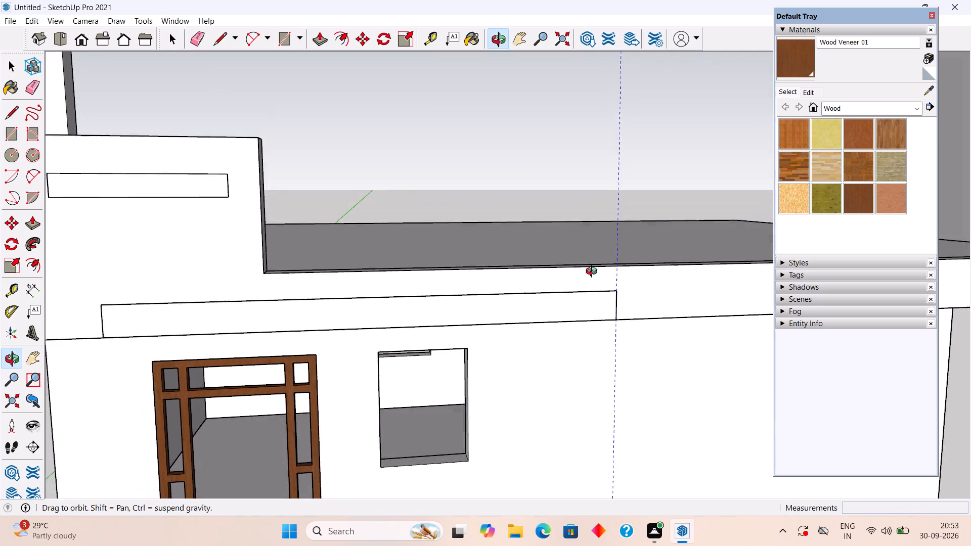
pyautogui.moveTo(594, 272); pyautogui.dragTo(556, 373, button='middle')
pyautogui.moveTo(388, 320); pyautogui.dragTo(389, 365, button='middle')
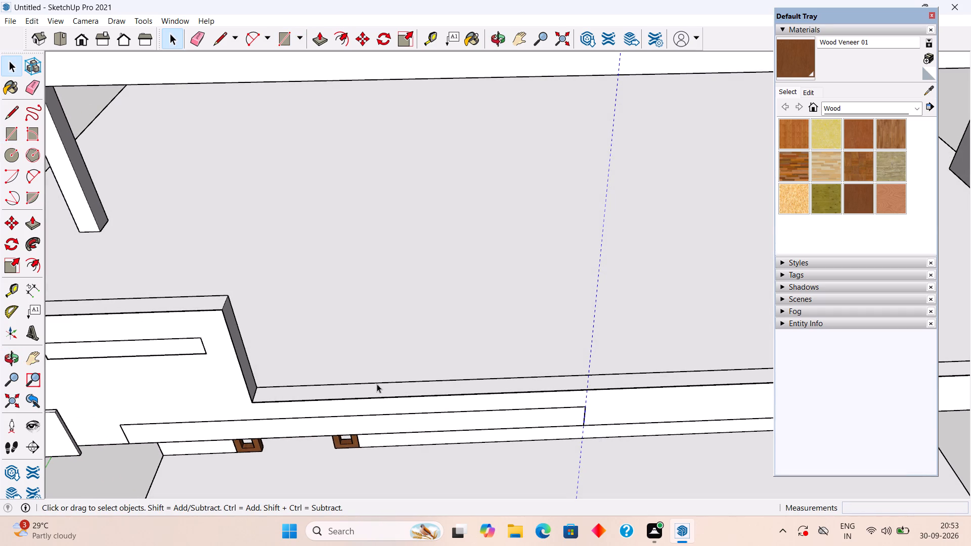
pyautogui.scroll(2, 377, 375)
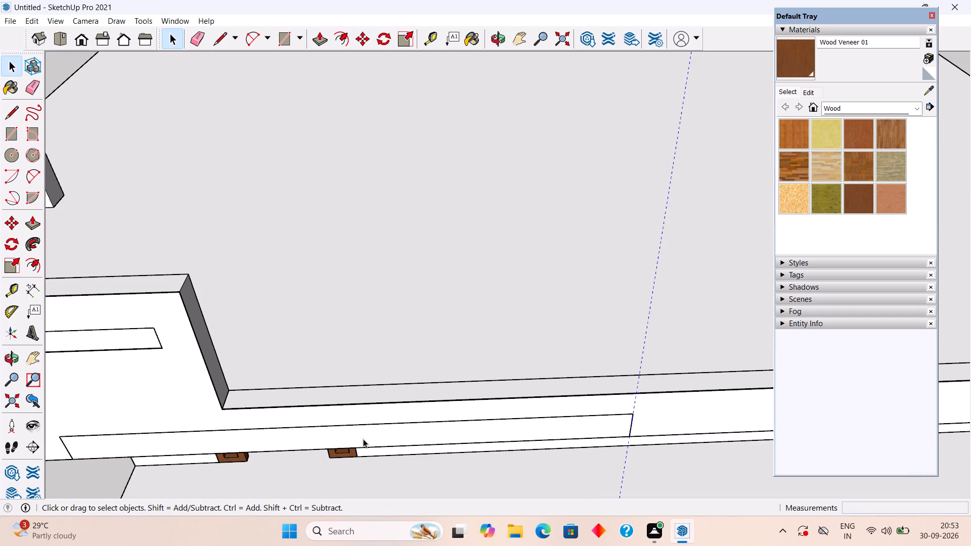
pyautogui.click(363, 439)
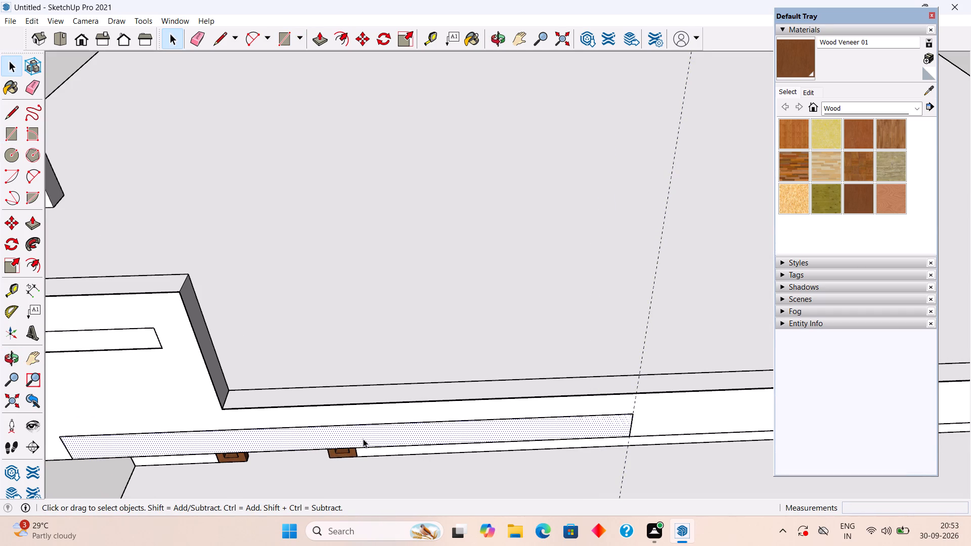
pyautogui.press('p')
pyautogui.click(363, 439)
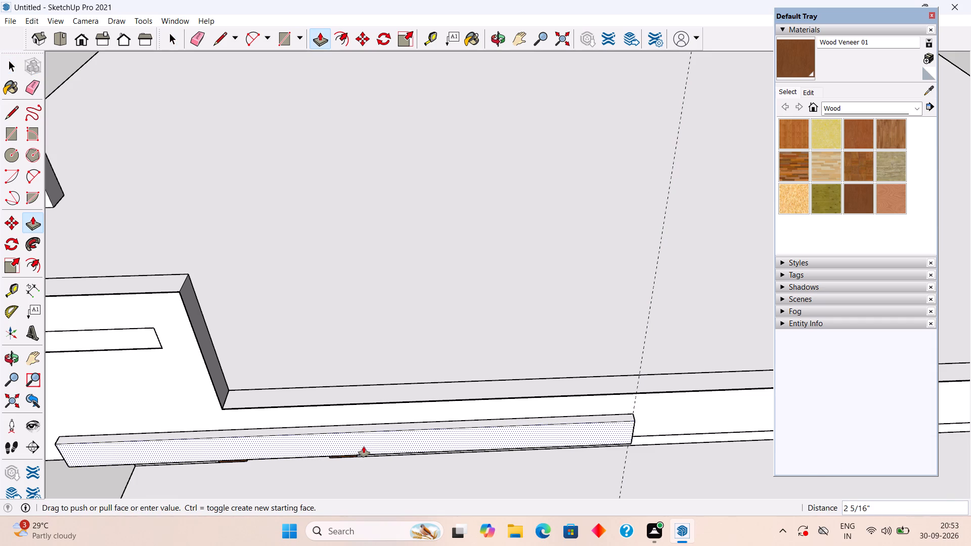
pyautogui.write('1"')
pyautogui.press('Return')
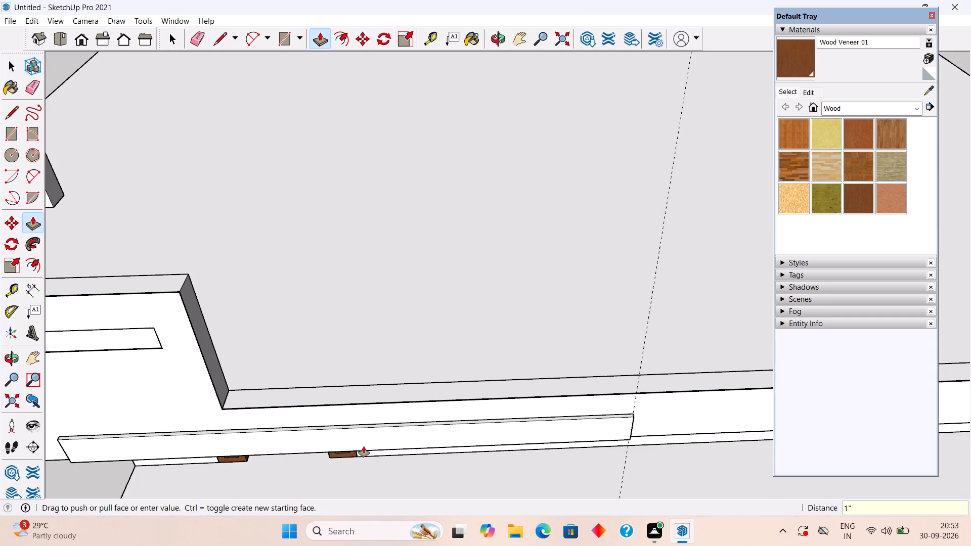
# Select the whole extruded band on the upper slab's front and make it a group.
pyautogui.press('space')
pyautogui.tripleClick(364, 446)
pyautogui.rightClick(364, 446)
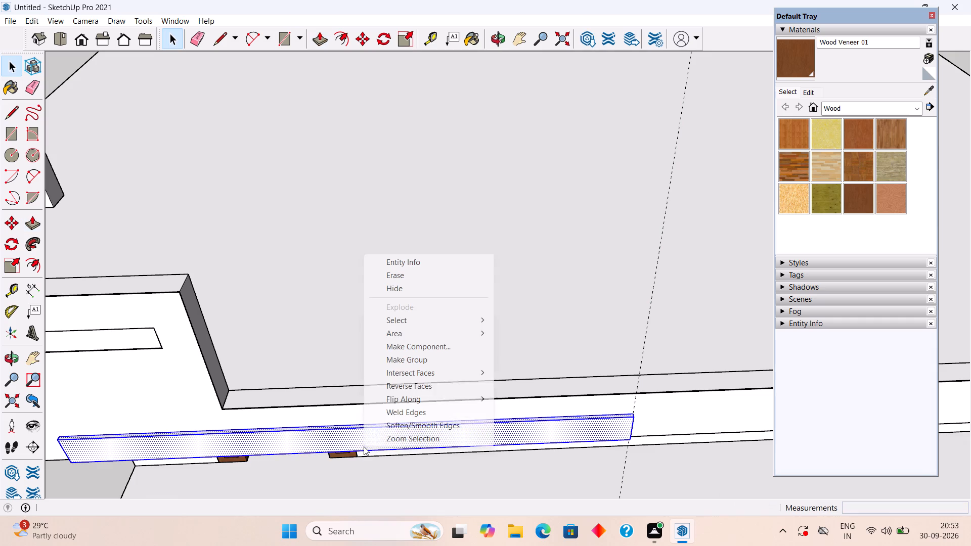
pyautogui.click(414, 362)
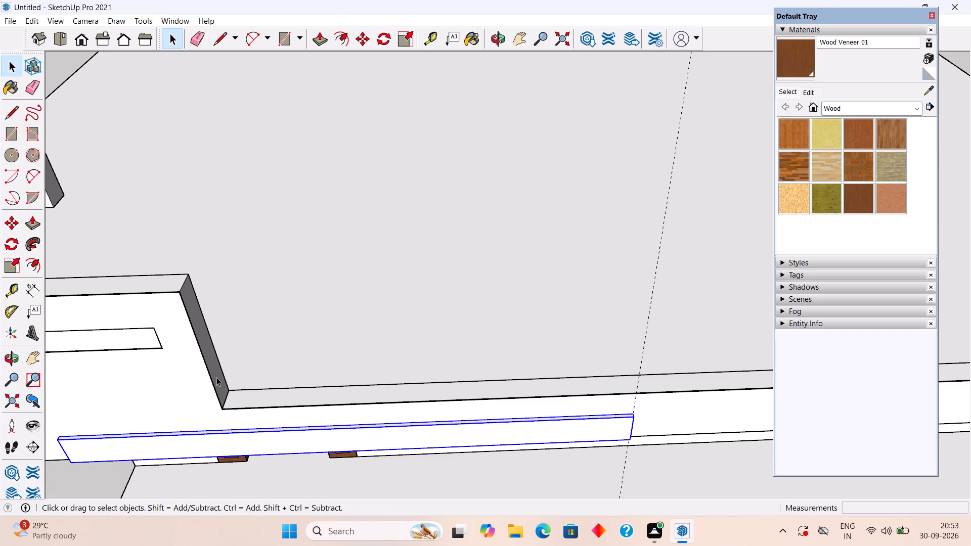
# Measure the distance from the base slab's front edge to the ground-floor front wall.
pyautogui.moveTo(216, 377); pyautogui.dragTo(231, 364, button='middle')
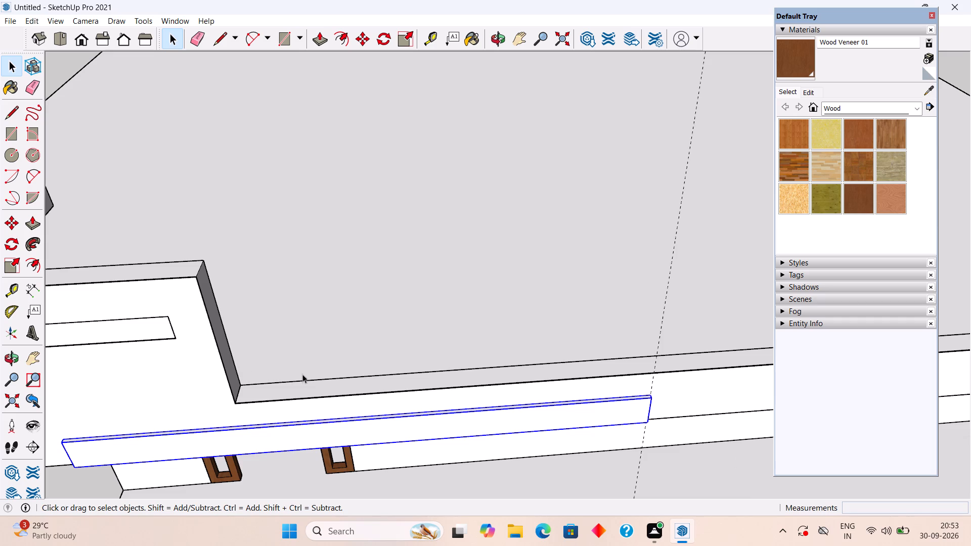
pyautogui.moveTo(302, 374); pyautogui.dragTo(168, 418, button='middle')
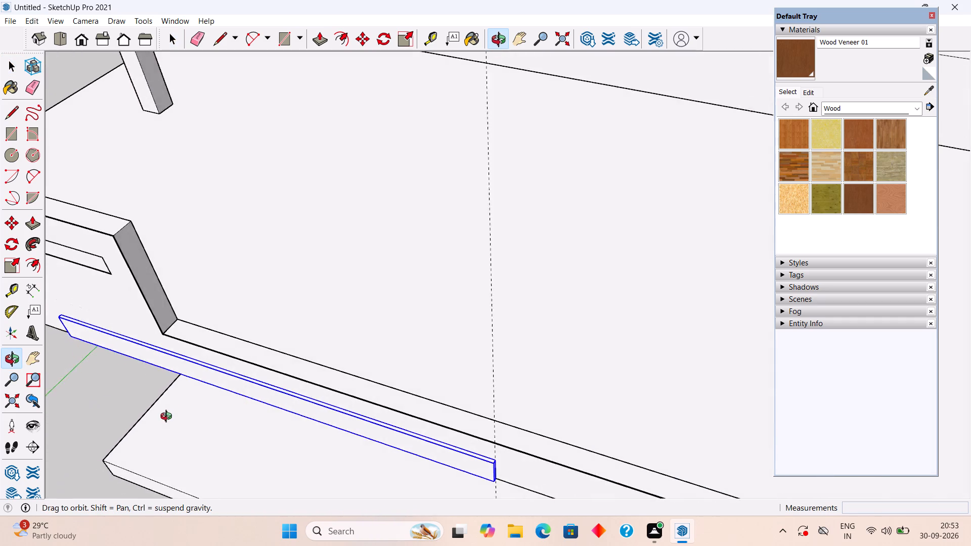
pyautogui.moveTo(168, 418); pyautogui.dragTo(56, 417, button='middle')
pyautogui.moveTo(257, 417); pyautogui.dragTo(254, 392, button='middle')
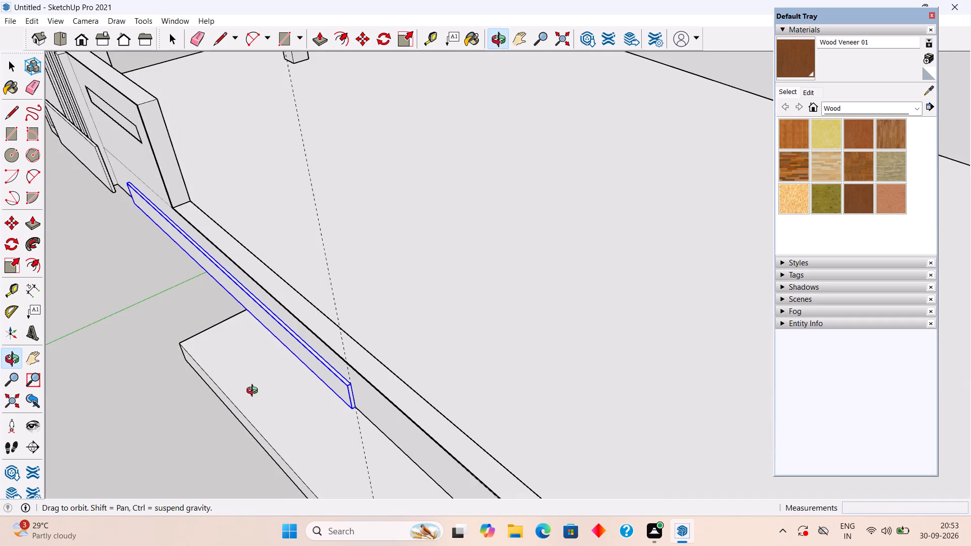
pyautogui.moveTo(254, 392); pyautogui.dragTo(280, 380, button='middle')
pyautogui.scroll(-10, 280, 380)
pyautogui.scroll(-1, 448, 350)
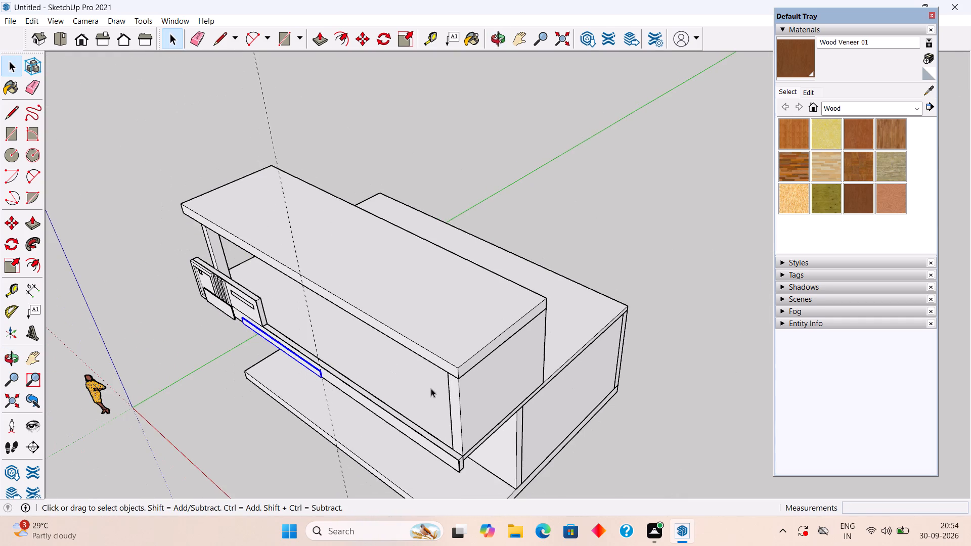
pyautogui.moveTo(430, 402); pyautogui.dragTo(687, 310, button='middle')
pyautogui.scroll(3, 670, 342)
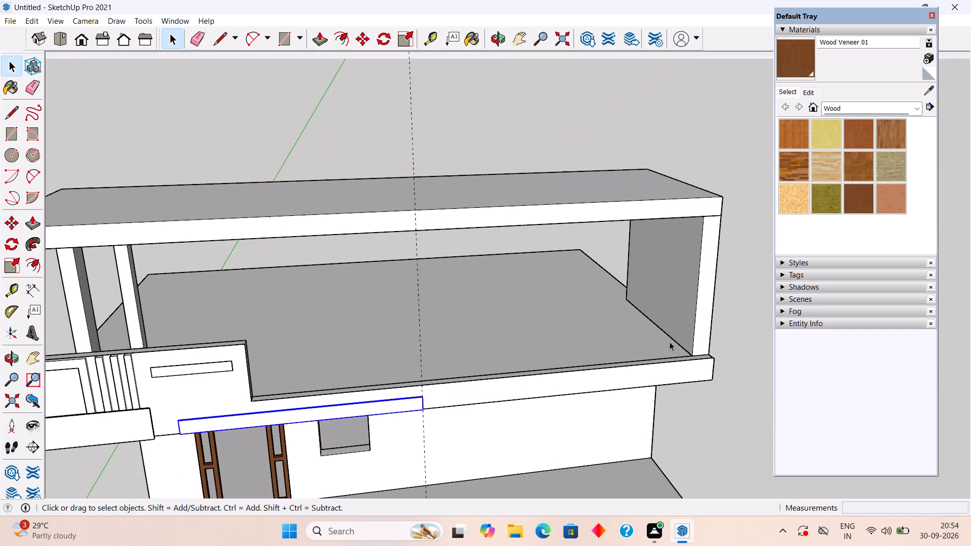
pyautogui.moveTo(603, 381); pyautogui.dragTo(557, 417, button='middle')
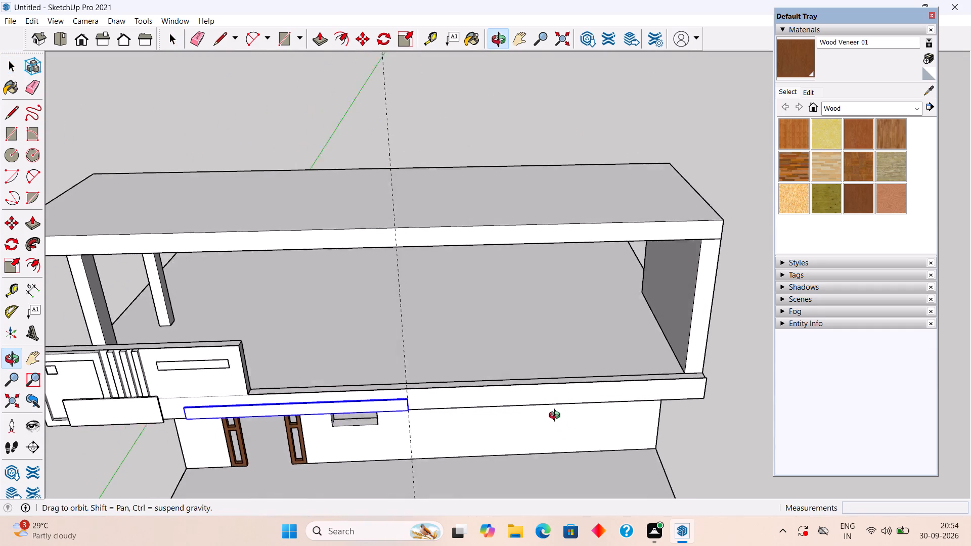
pyautogui.moveTo(557, 417); pyautogui.dragTo(554, 422, button='middle')
pyautogui.scroll(-1, 545, 399)
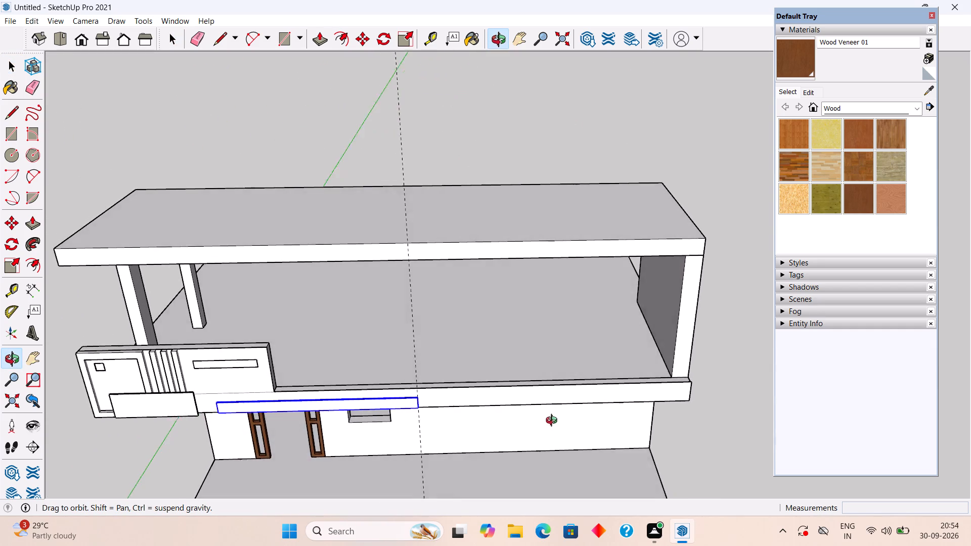
pyautogui.moveTo(554, 422); pyautogui.dragTo(676, 428, button='middle')
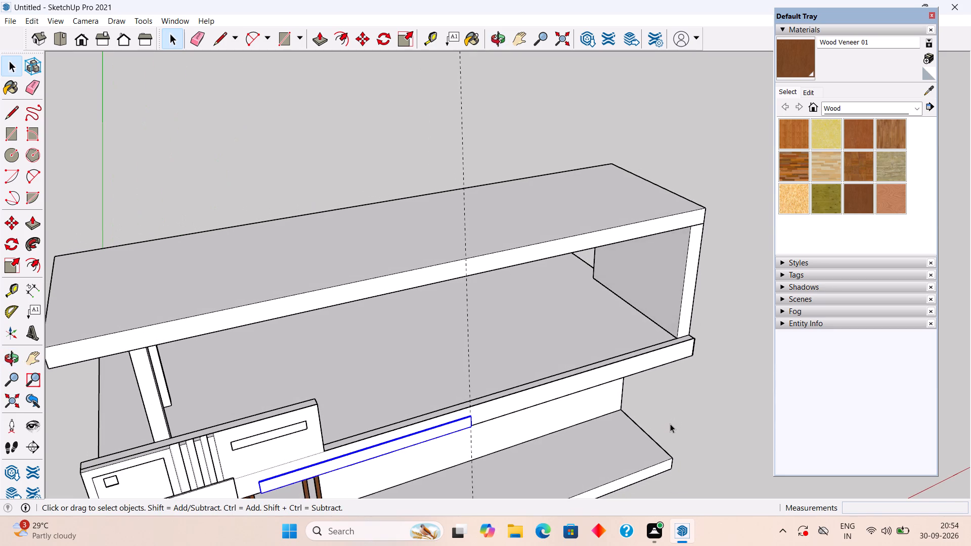
pyautogui.press('t')
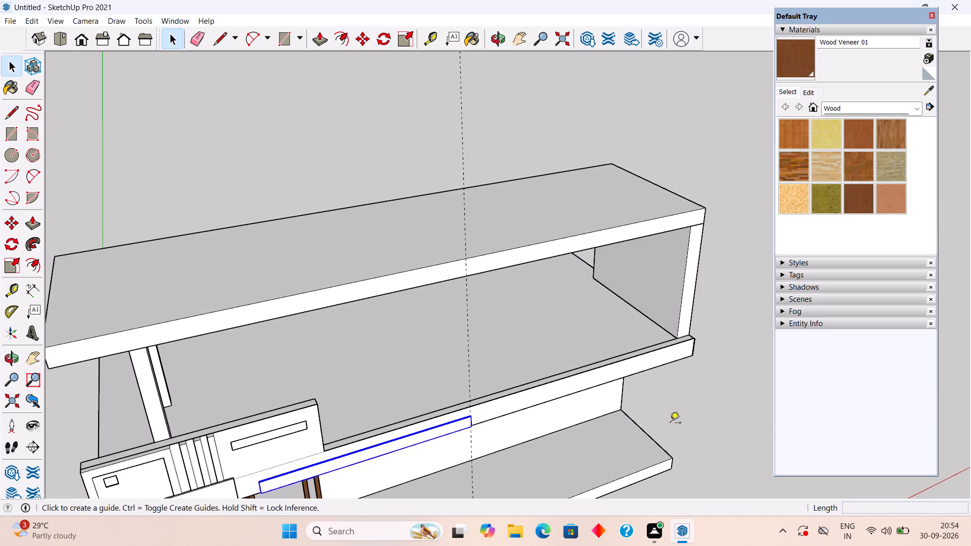
pyautogui.click(628, 476)
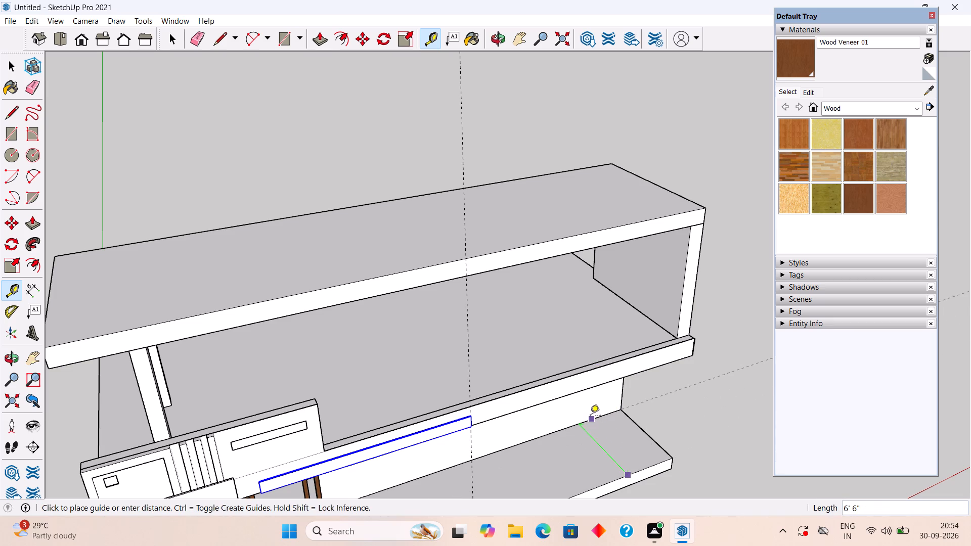
pyautogui.press('space')
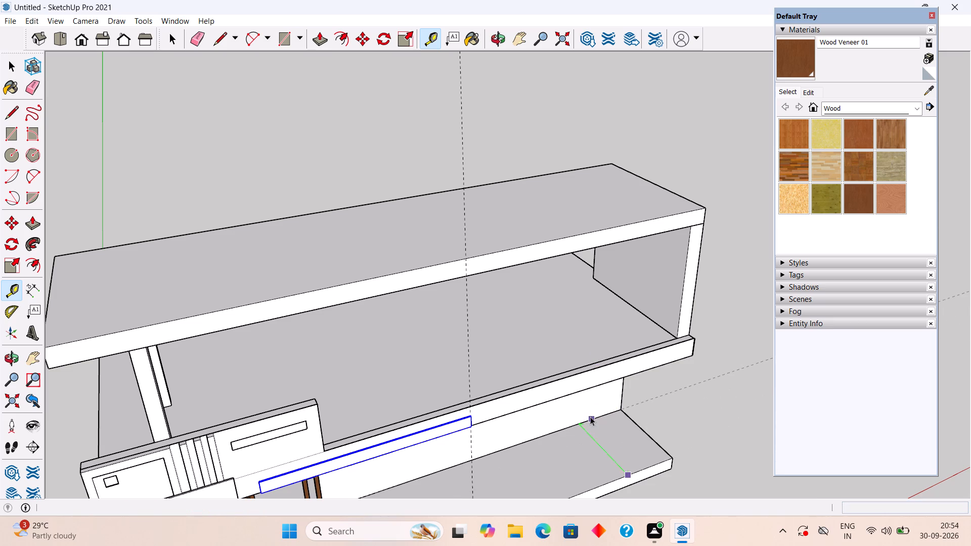
# Measure along the upper slab's side edge, from the upper side wall's rear bottom corner to above the ground-floor wall's vertical edge.
pyautogui.moveTo(630, 384); pyautogui.dragTo(670, 428, button='middle')
pyautogui.scroll(4, 579, 260)
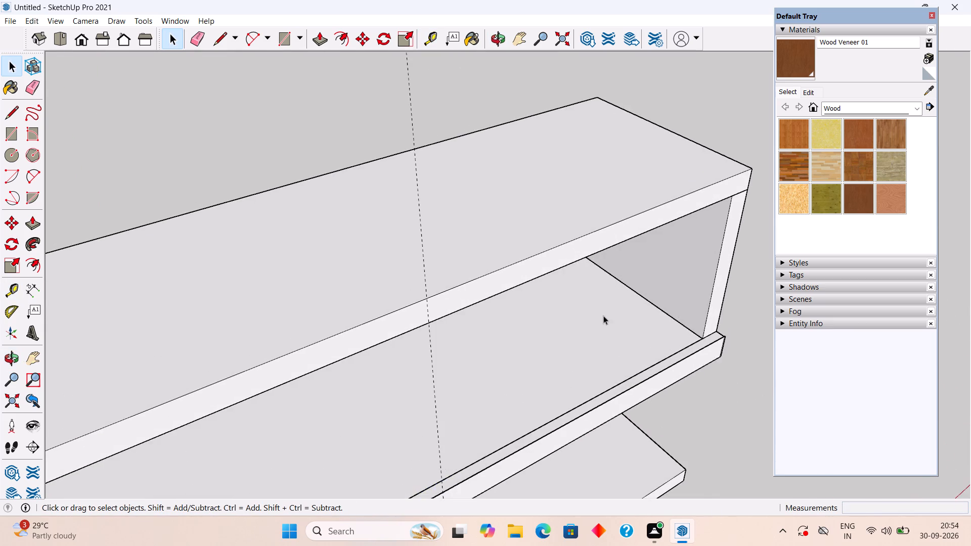
pyautogui.scroll(4, 611, 332)
pyautogui.moveTo(611, 378); pyautogui.dragTo(367, 365, button='middle')
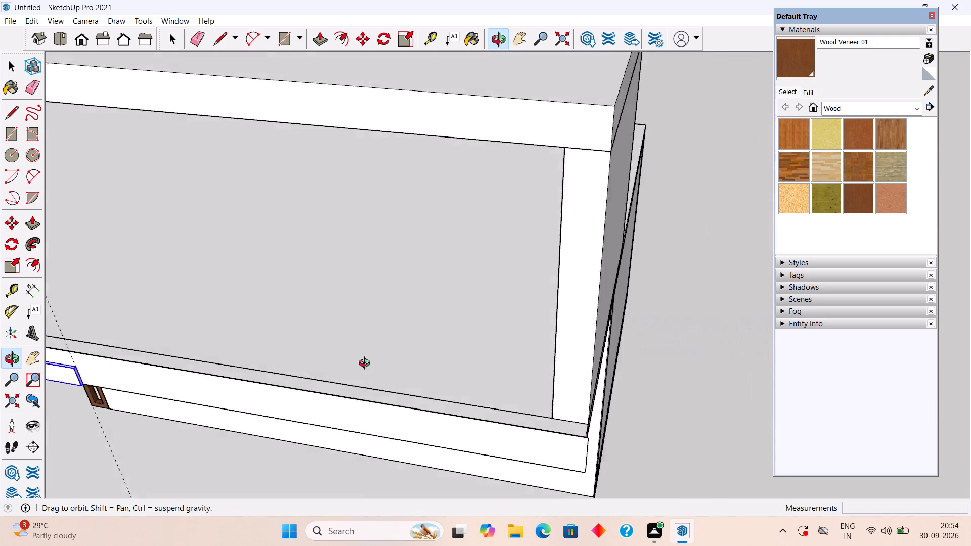
pyautogui.moveTo(367, 365); pyautogui.dragTo(457, 359, button='middle')
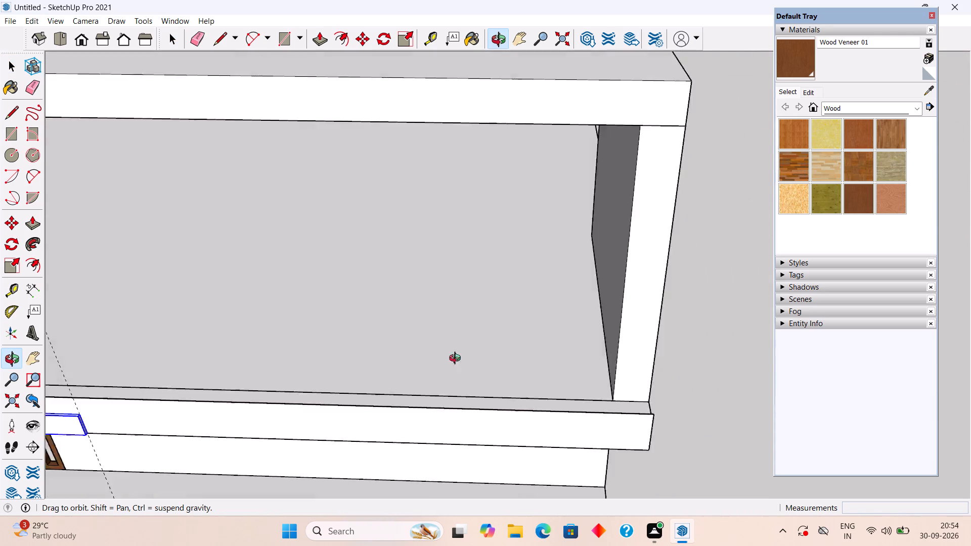
pyautogui.moveTo(457, 359); pyautogui.dragTo(321, 265, button='middle')
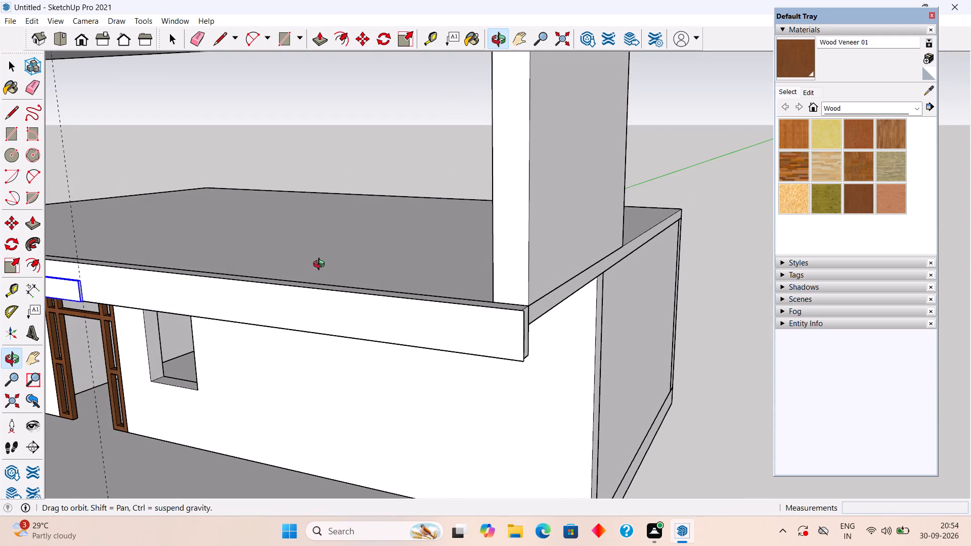
pyautogui.moveTo(321, 265); pyautogui.dragTo(232, 331, button='middle')
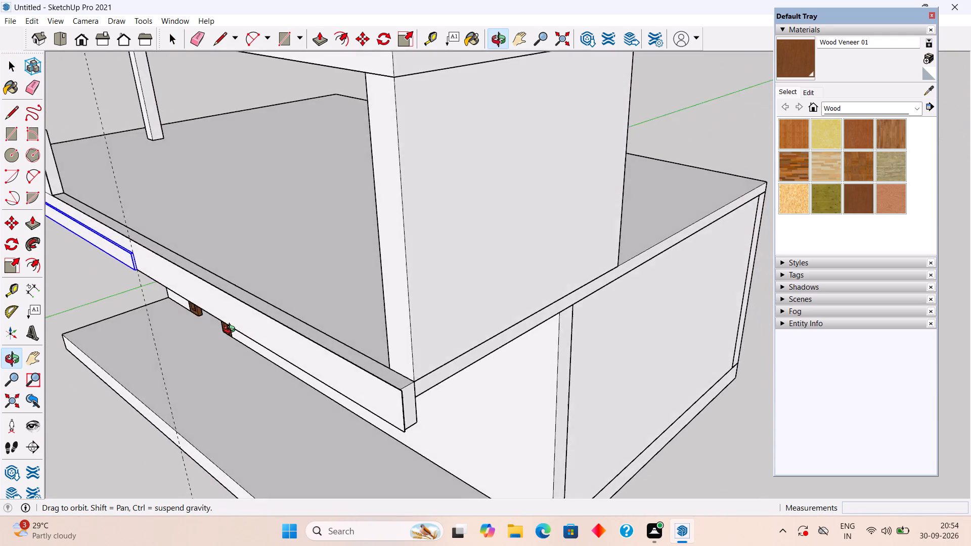
pyautogui.moveTo(232, 331); pyautogui.dragTo(14, 330, button='middle')
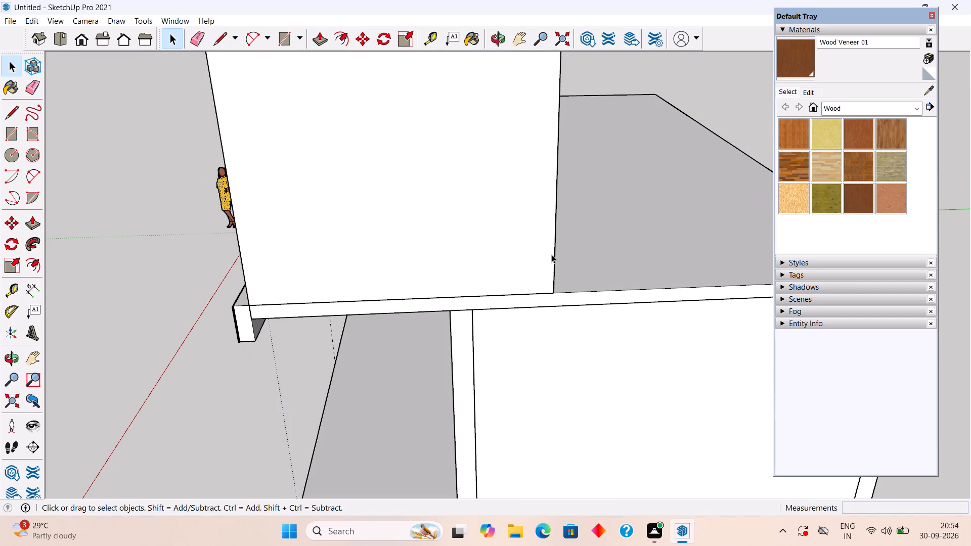
pyautogui.moveTo(542, 253); pyautogui.dragTo(496, 254, button='middle')
pyautogui.press('t')
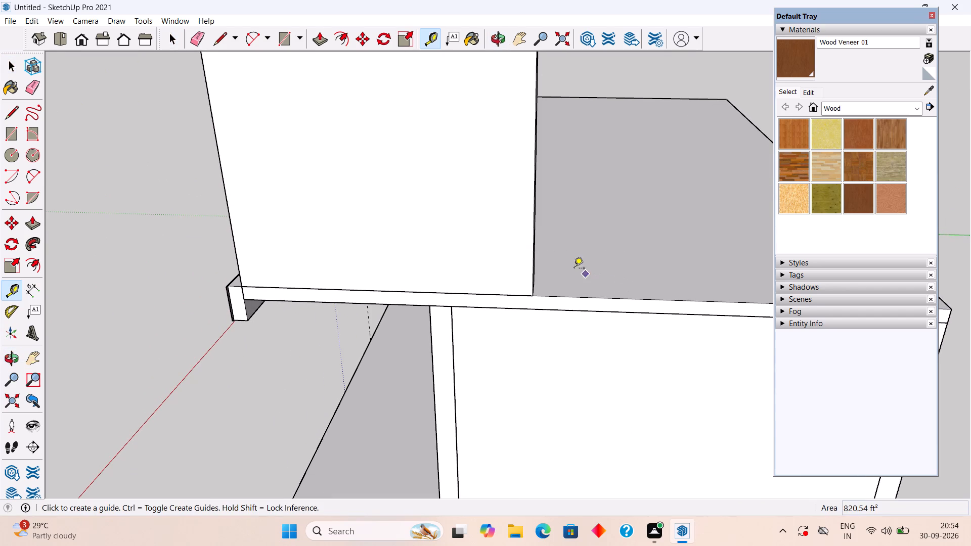
pyautogui.moveTo(538, 274); pyautogui.dragTo(587, 263, button='middle')
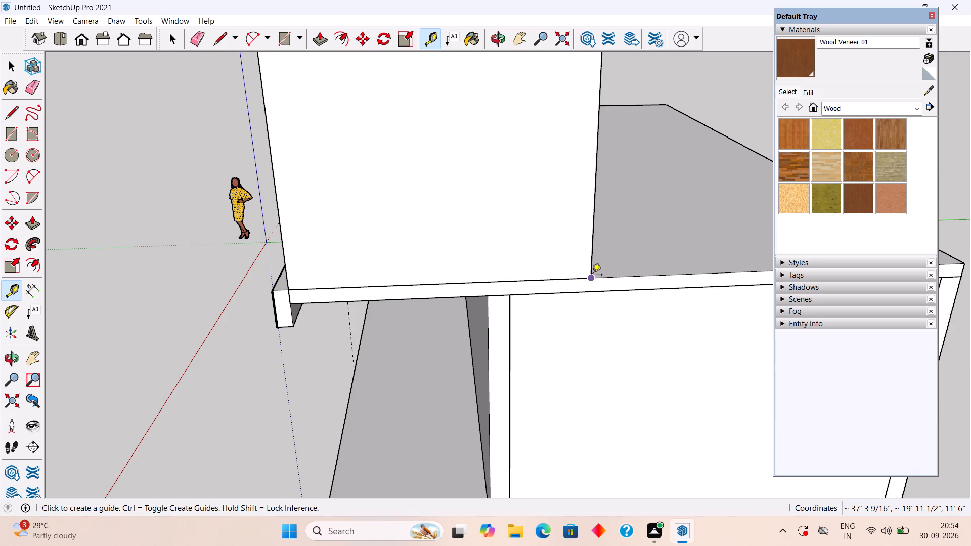
pyautogui.click(592, 276)
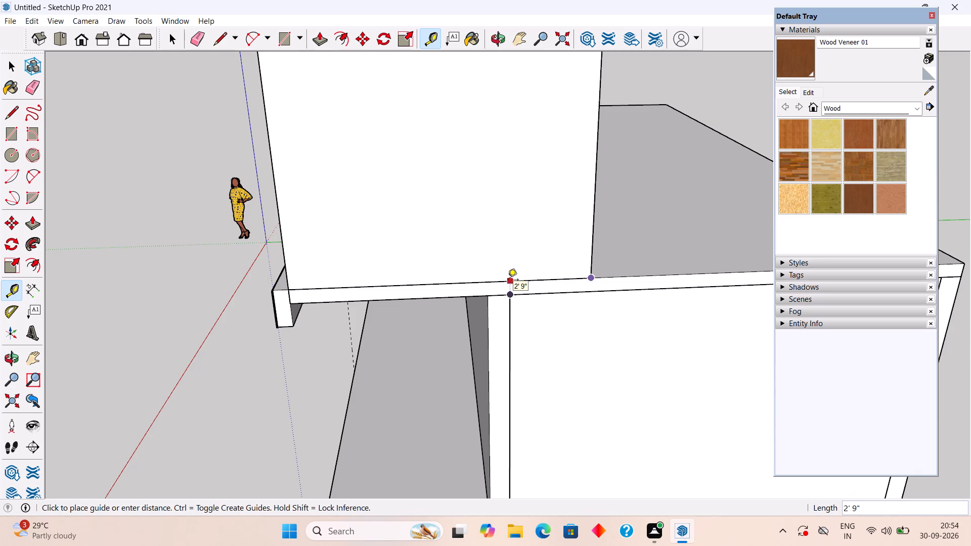
pyautogui.press('space')
# Examine the whole house, the new front band and the upper-floor slab around the side wall's rear corner.
pyautogui.moveTo(508, 281); pyautogui.dragTo(568, 287, button='middle')
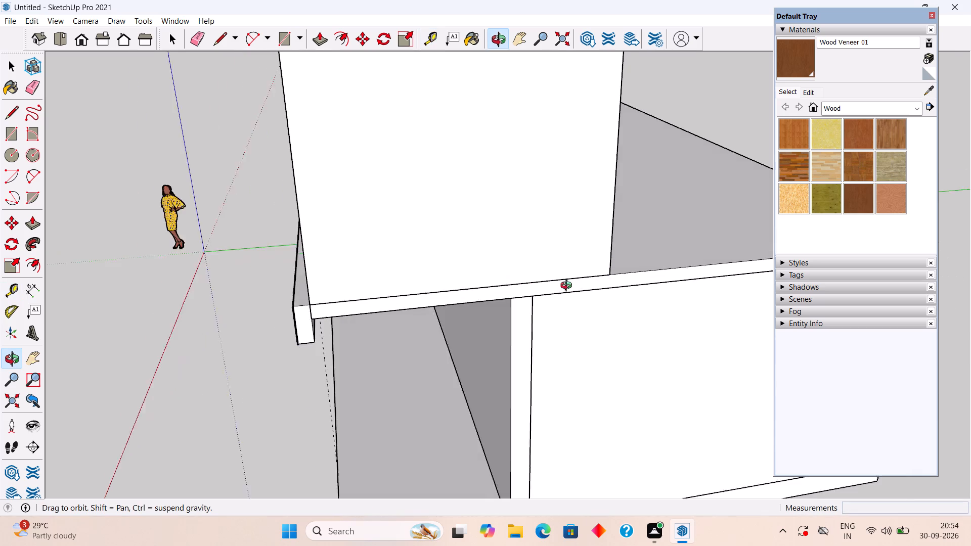
pyautogui.moveTo(568, 287); pyautogui.dragTo(780, 267, button='middle')
pyautogui.moveTo(511, 294); pyautogui.dragTo(884, 298, button='middle')
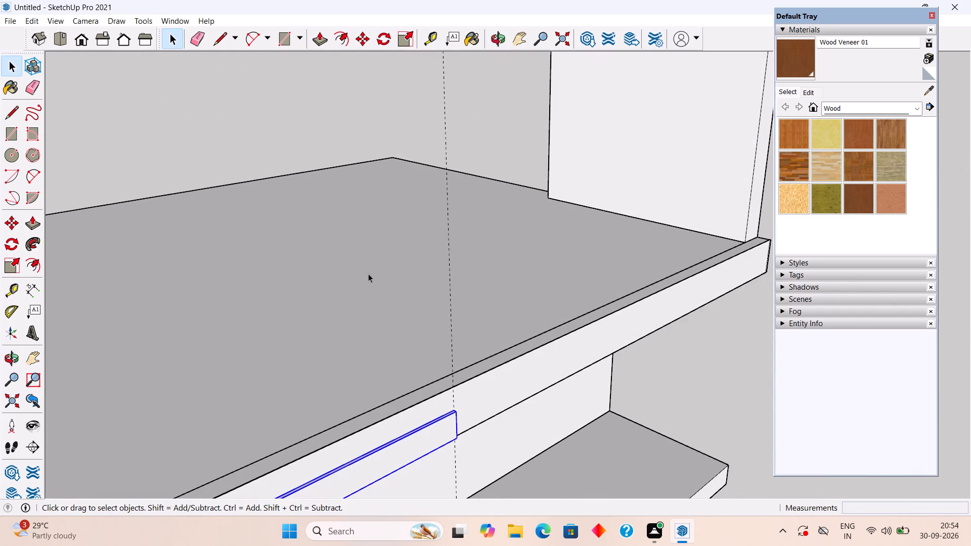
pyautogui.moveTo(369, 274); pyautogui.dragTo(498, 280, button='middle')
pyautogui.moveTo(497, 279); pyautogui.dragTo(312, 191, button='middle')
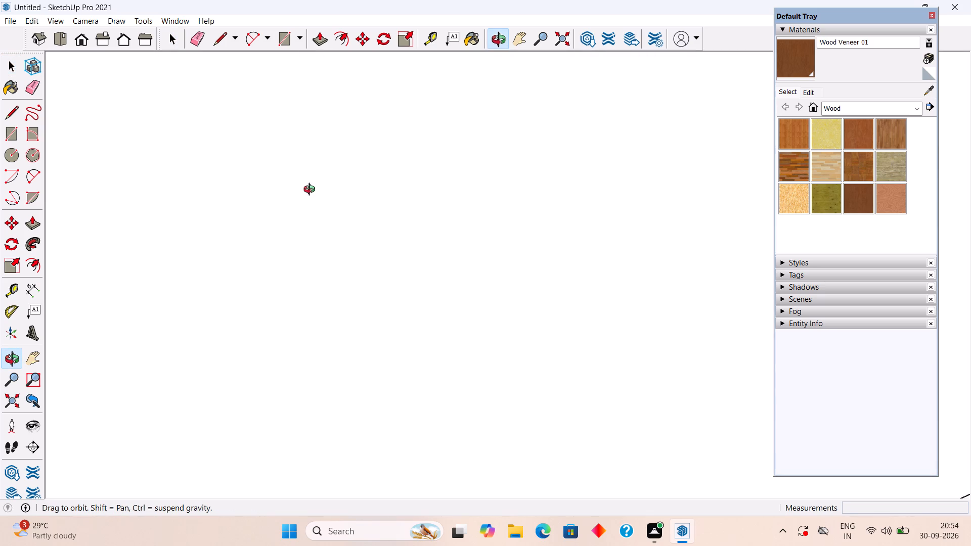
pyautogui.moveTo(312, 191); pyautogui.dragTo(320, 207, button='middle')
pyautogui.scroll(-2, 318, 203)
pyautogui.click(10, 398)
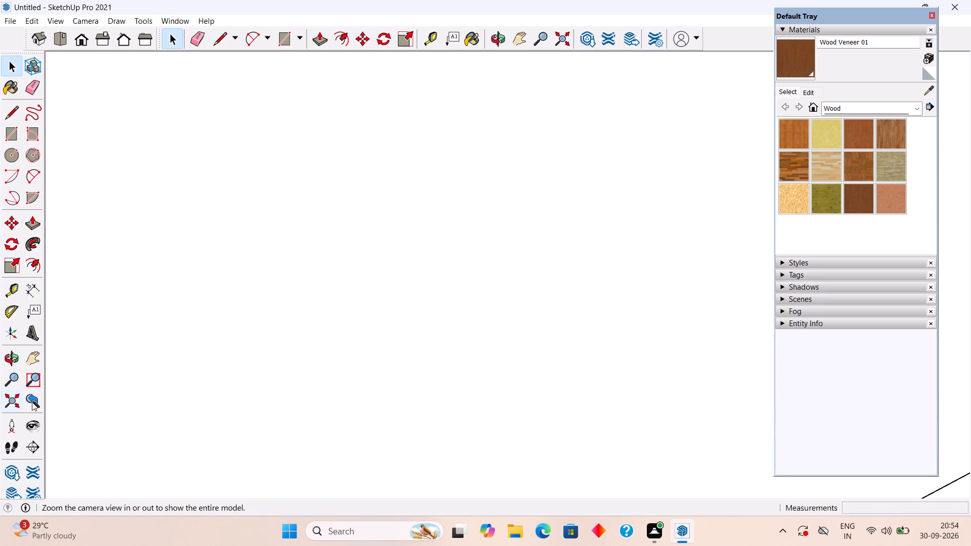
pyautogui.moveTo(264, 372); pyautogui.dragTo(315, 382, button='middle')
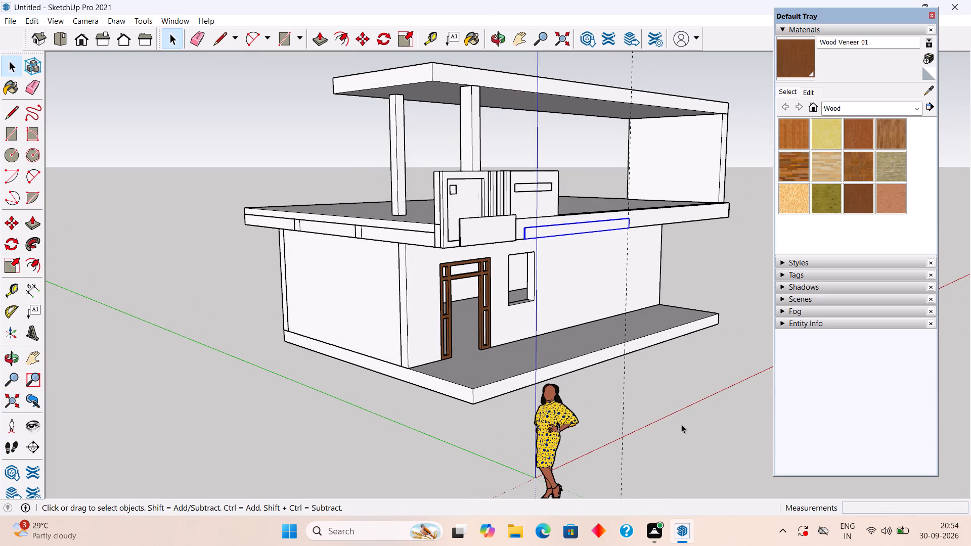
pyautogui.click(682, 424)
pyautogui.scroll(6, 625, 162)
pyautogui.moveTo(655, 210); pyautogui.dragTo(687, 244, button='middle')
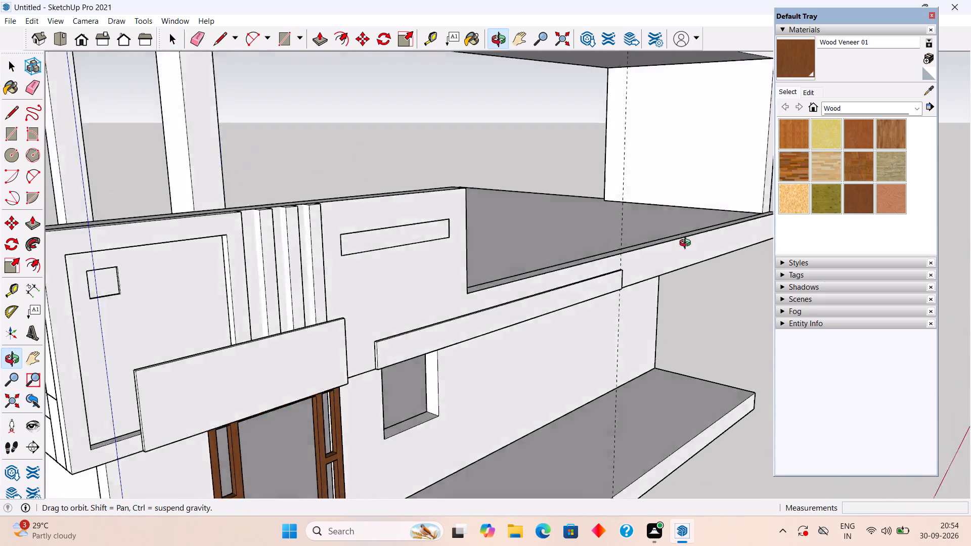
pyautogui.moveTo(687, 244); pyautogui.dragTo(695, 254, button='middle')
pyautogui.scroll(4, 448, 103)
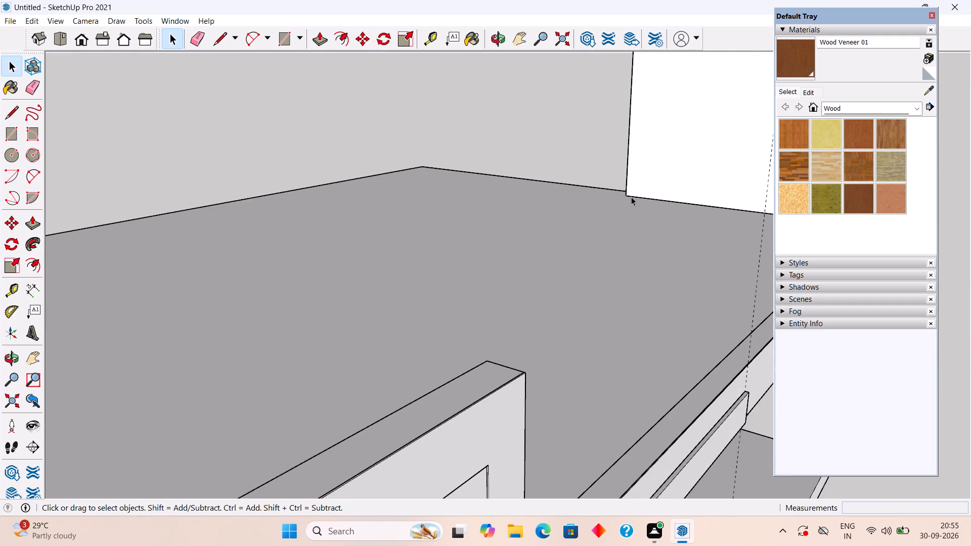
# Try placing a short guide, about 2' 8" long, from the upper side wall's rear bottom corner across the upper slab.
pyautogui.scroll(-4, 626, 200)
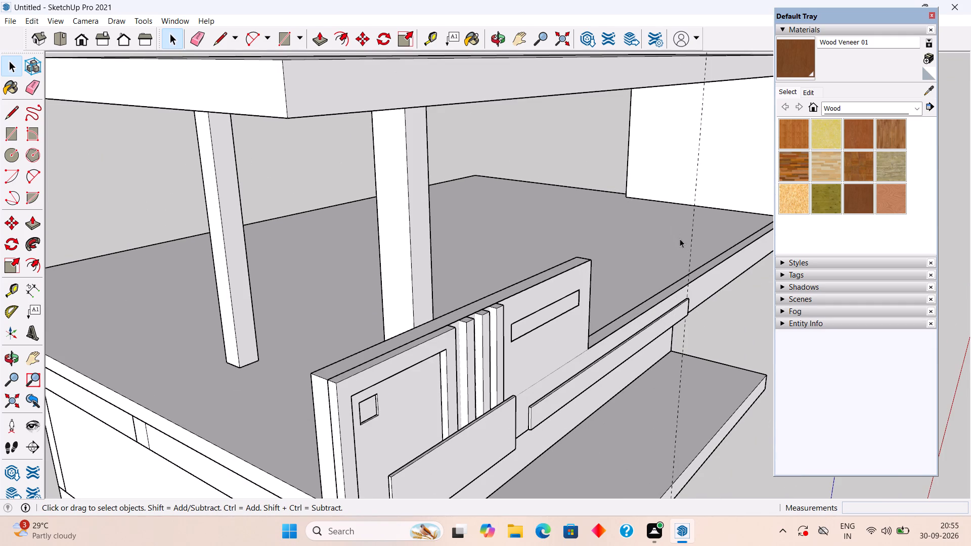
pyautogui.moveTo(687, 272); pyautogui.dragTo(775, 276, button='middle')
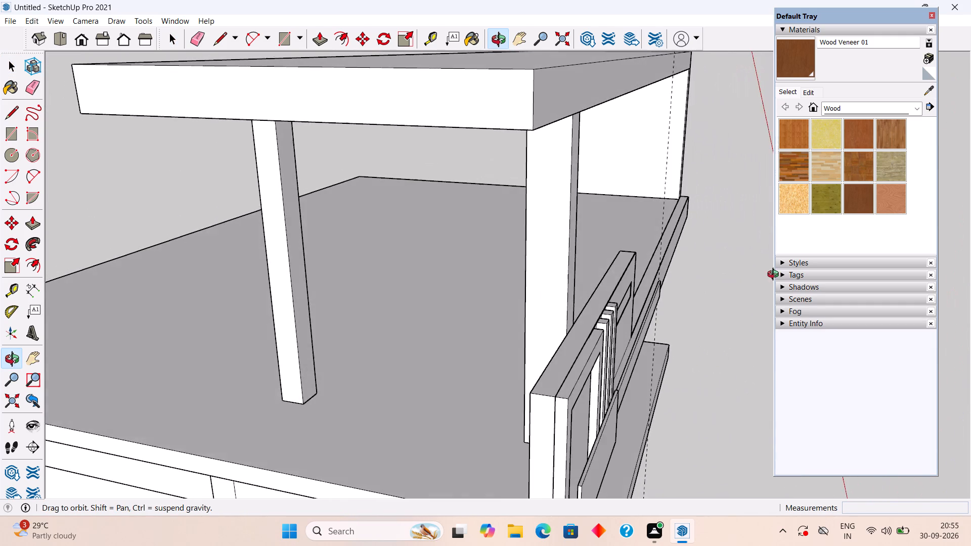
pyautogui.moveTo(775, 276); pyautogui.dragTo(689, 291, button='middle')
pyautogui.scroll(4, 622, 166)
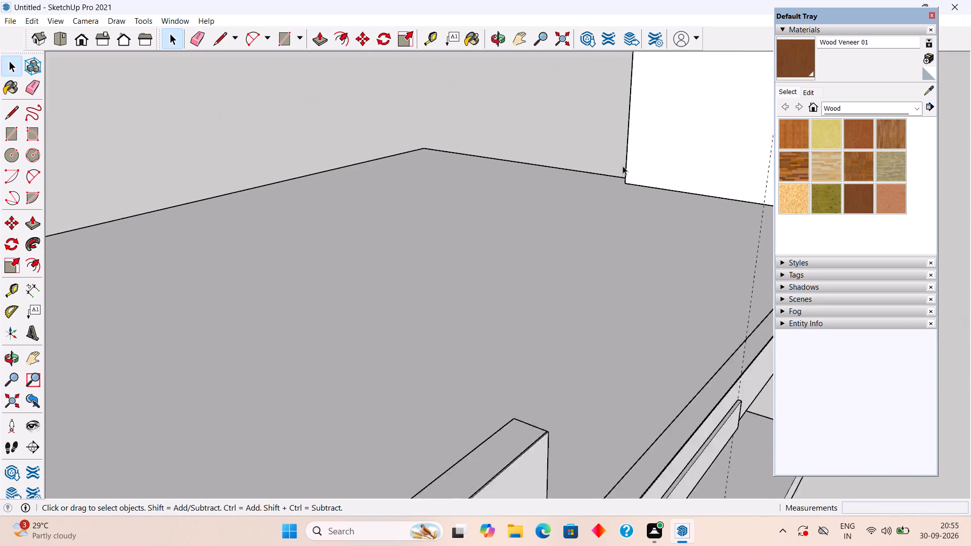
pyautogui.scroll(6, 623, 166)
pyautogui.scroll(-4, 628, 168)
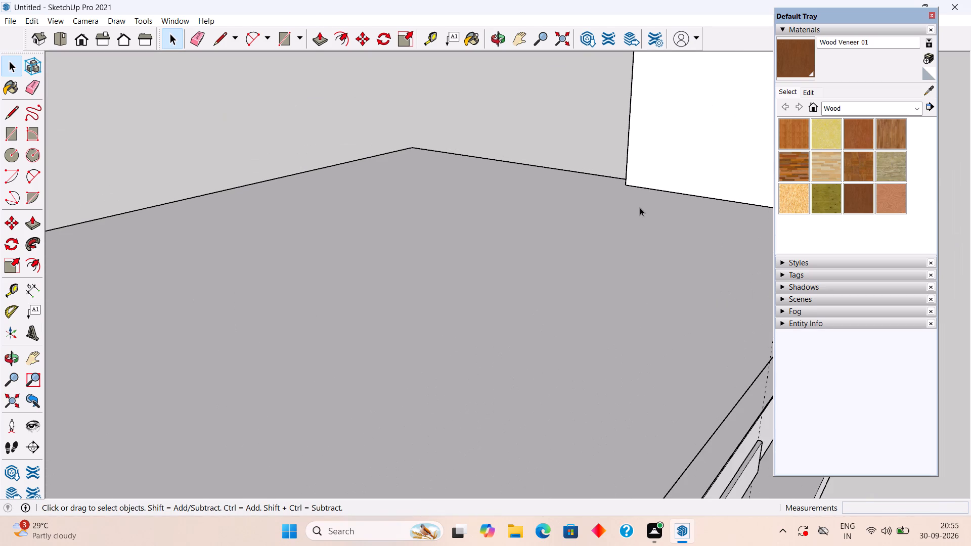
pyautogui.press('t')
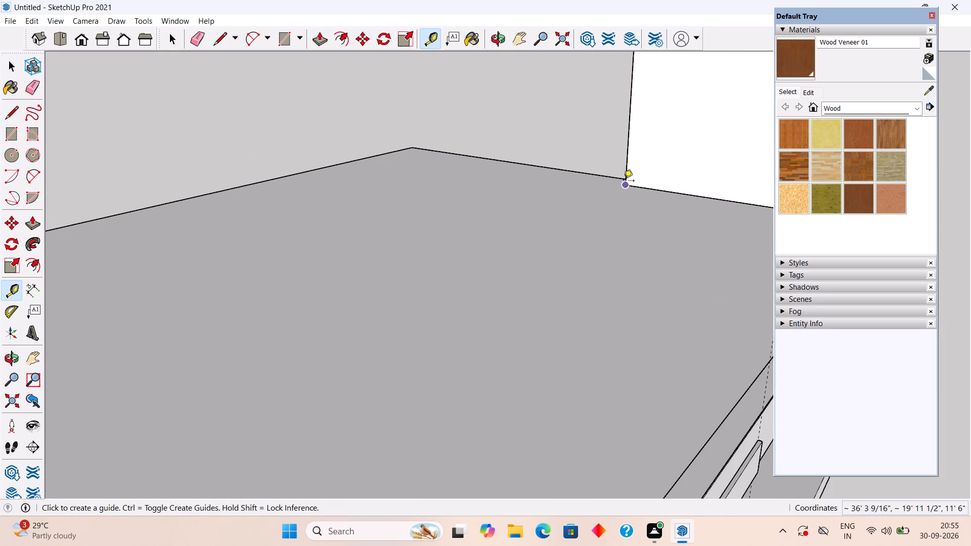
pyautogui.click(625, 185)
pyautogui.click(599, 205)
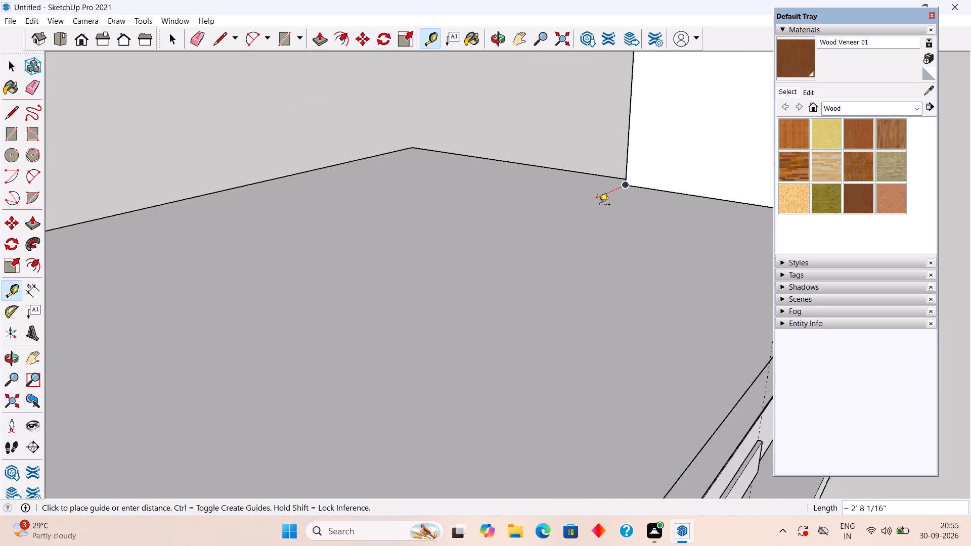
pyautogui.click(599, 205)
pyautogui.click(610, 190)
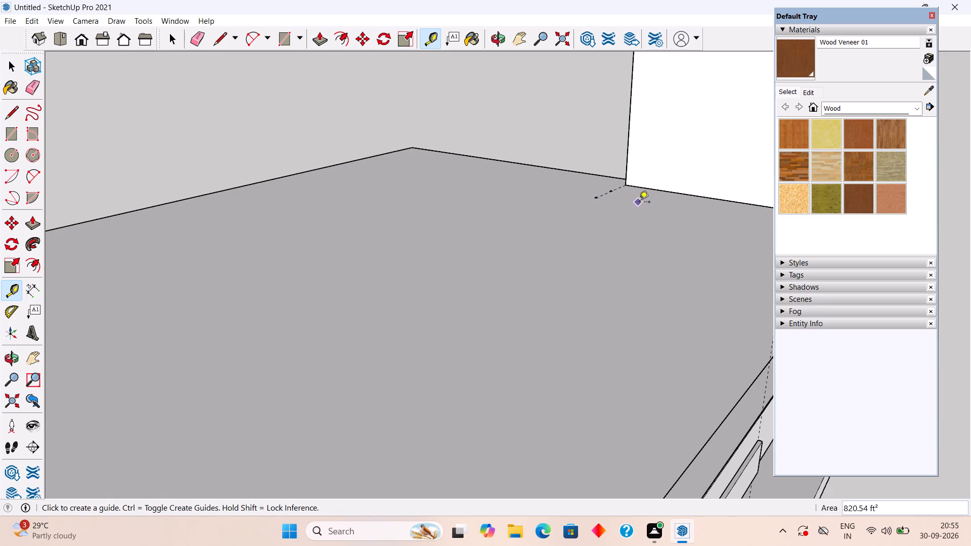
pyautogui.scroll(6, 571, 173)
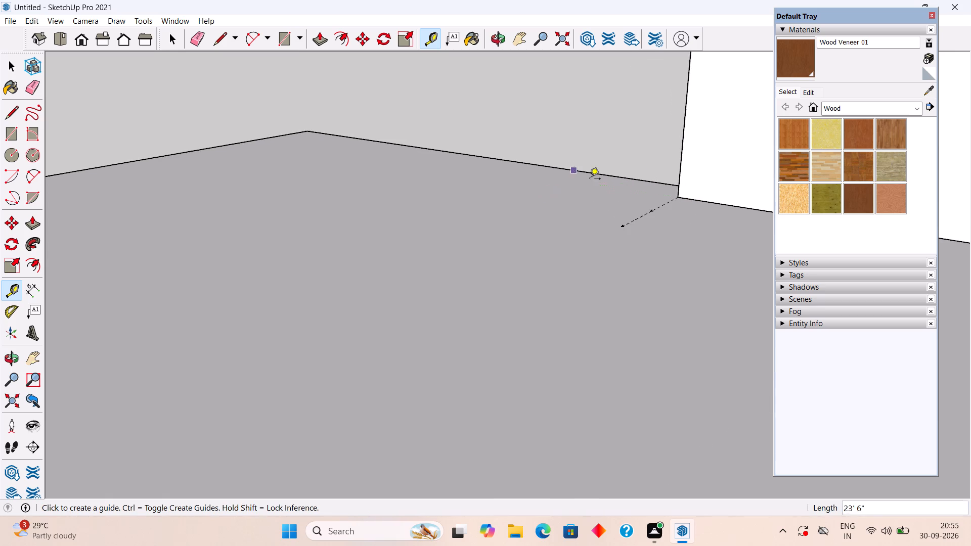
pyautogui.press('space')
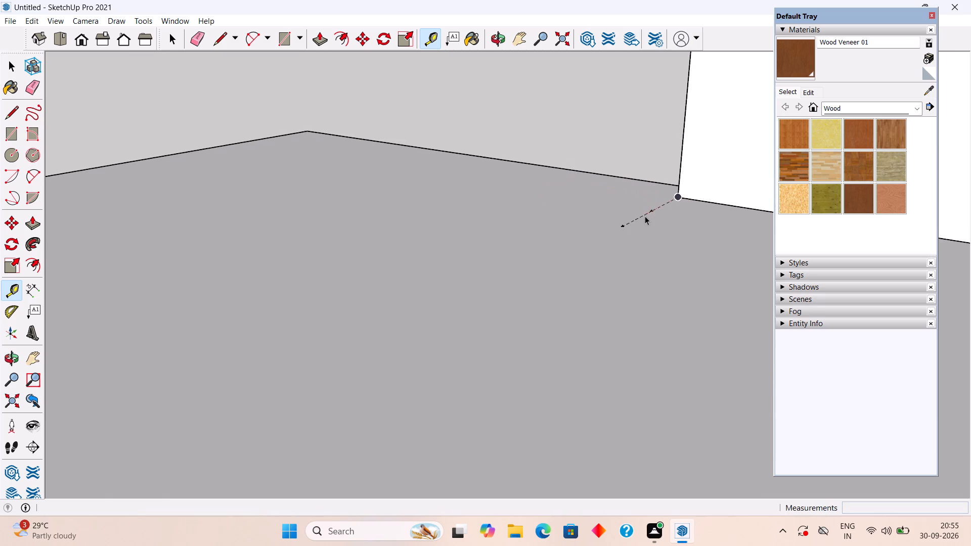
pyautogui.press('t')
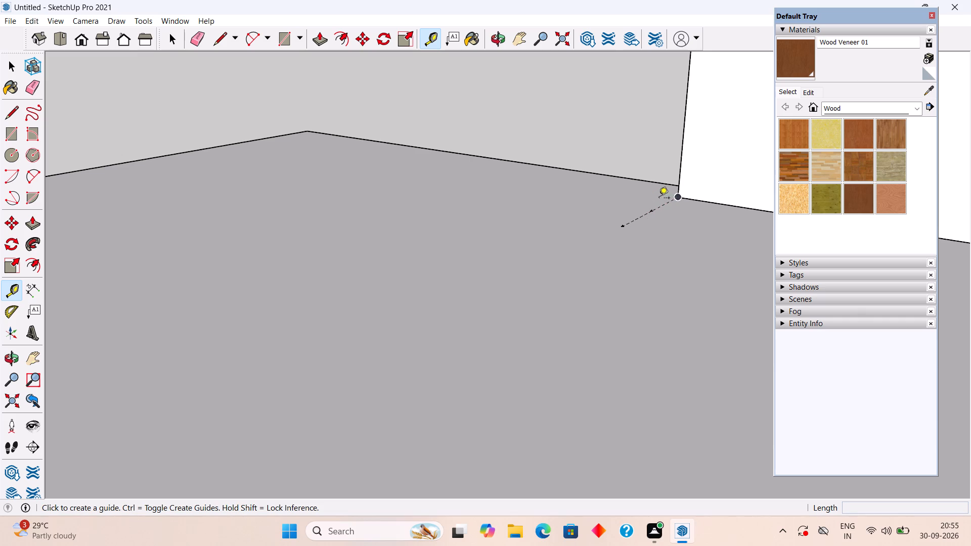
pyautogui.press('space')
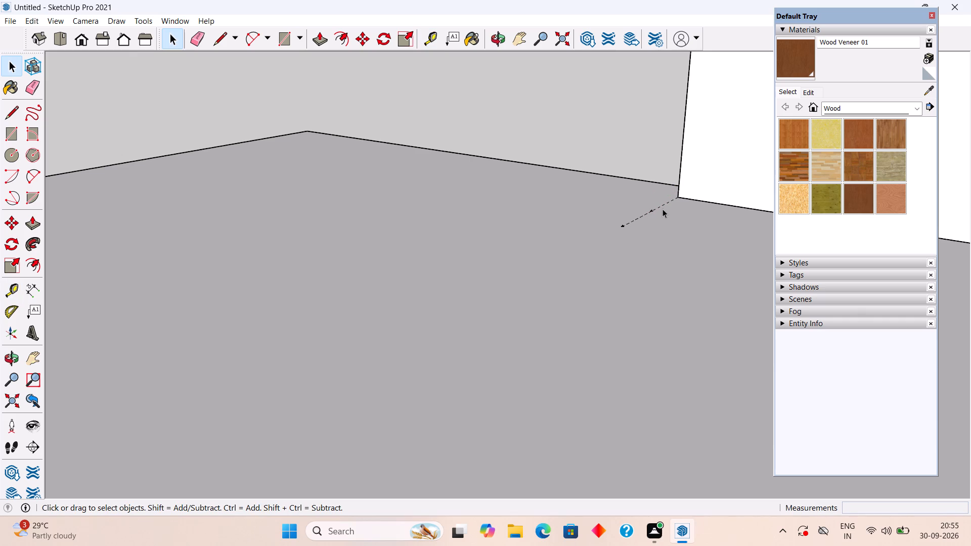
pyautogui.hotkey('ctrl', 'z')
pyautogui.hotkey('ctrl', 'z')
# Measure from the upper side wall's rear vertical edge to above the ground-floor front wall's edge.
pyautogui.scroll(-2, 649, 221)
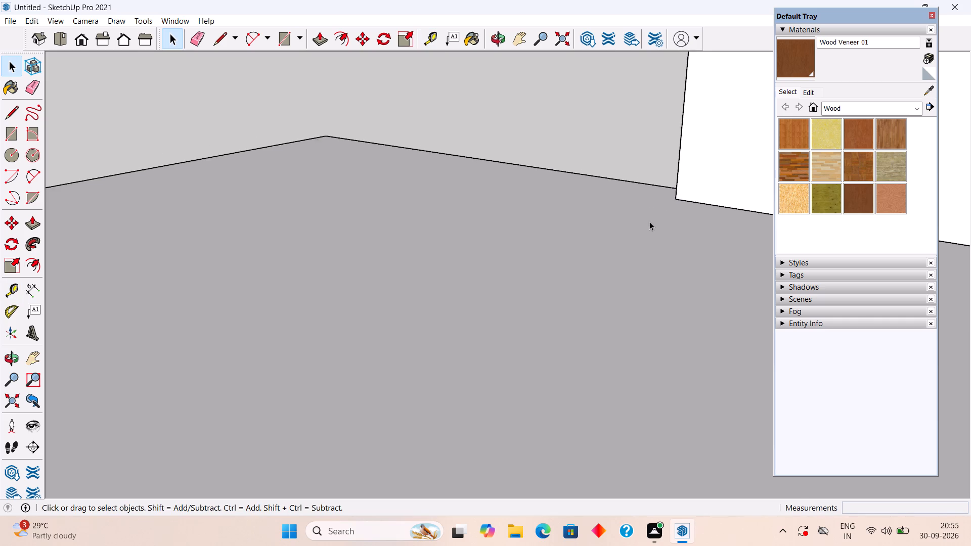
pyautogui.scroll(-3, 649, 221)
pyautogui.moveTo(624, 225); pyautogui.dragTo(474, 246, button='middle')
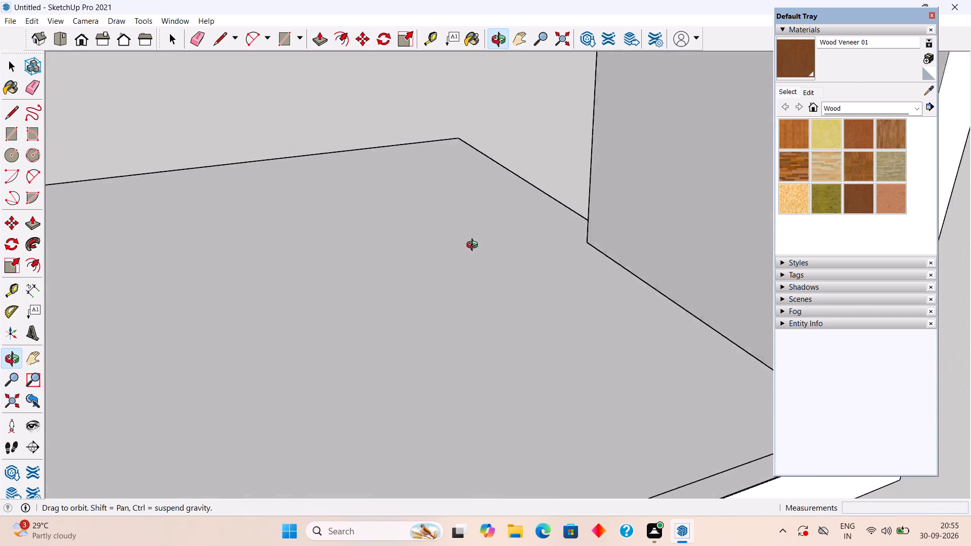
pyautogui.moveTo(474, 246); pyautogui.dragTo(116, 268, button='middle')
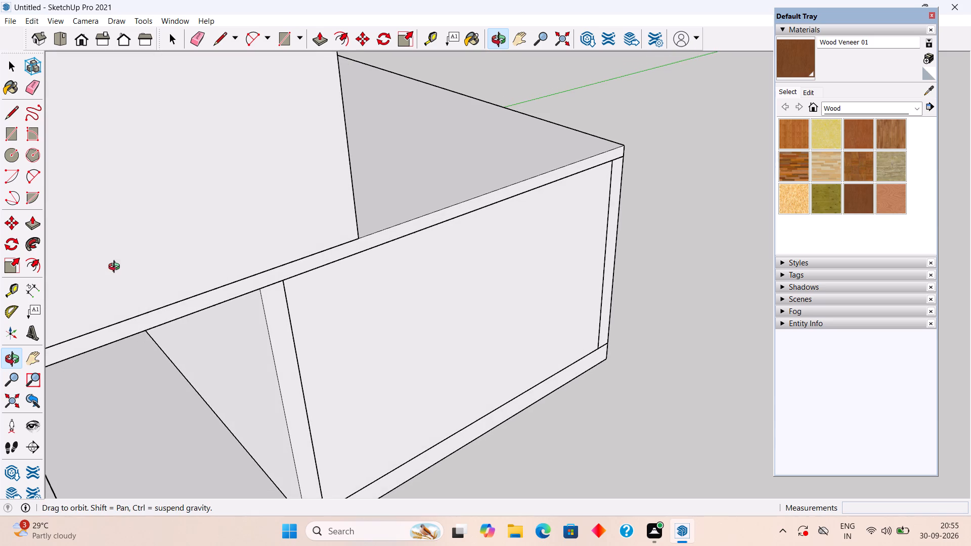
pyautogui.moveTo(116, 268); pyautogui.dragTo(116, 268, button='middle')
pyautogui.scroll(1, 320, 234)
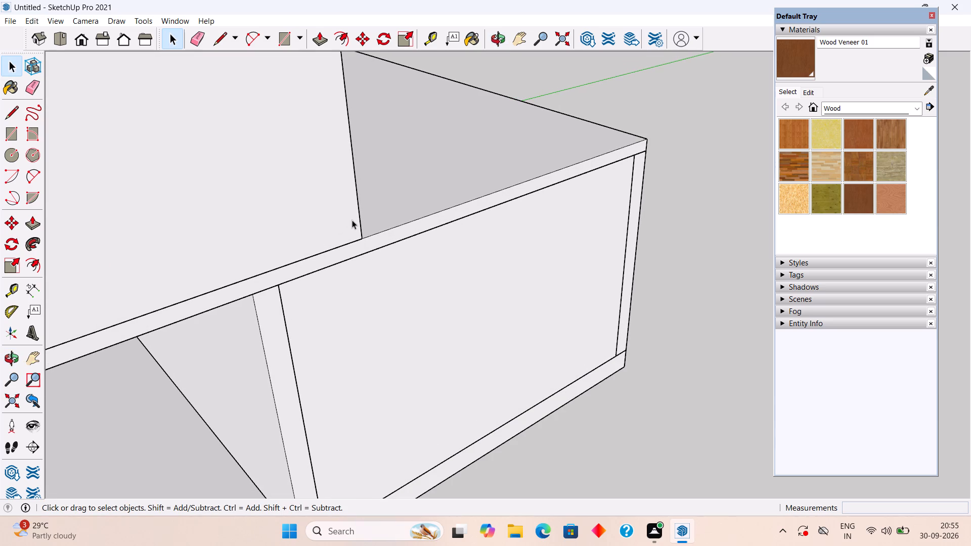
pyautogui.press('t')
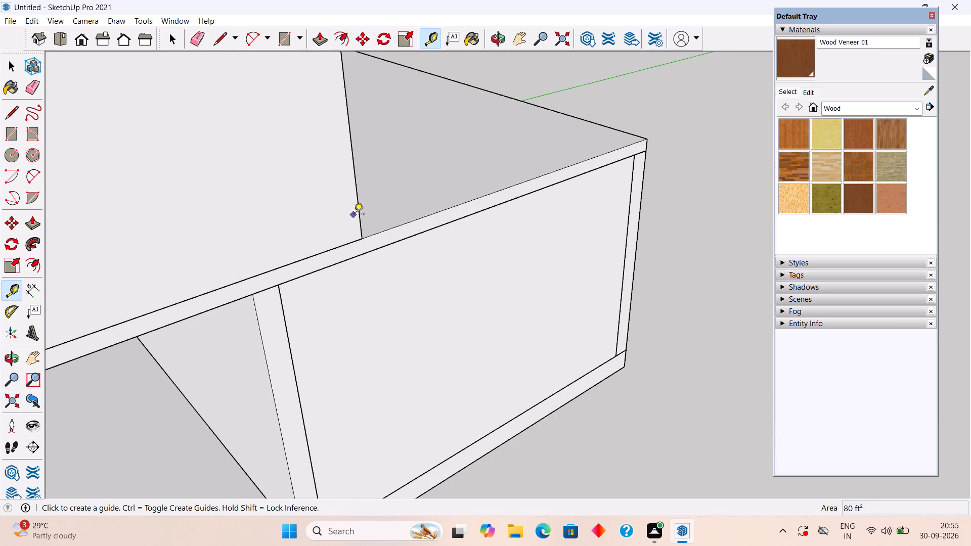
pyautogui.click(358, 211)
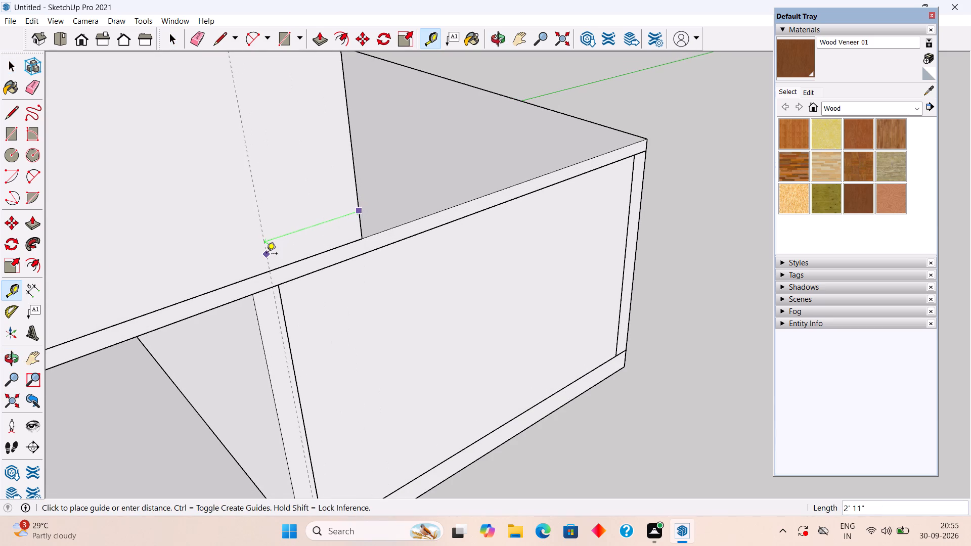
pyautogui.press('space')
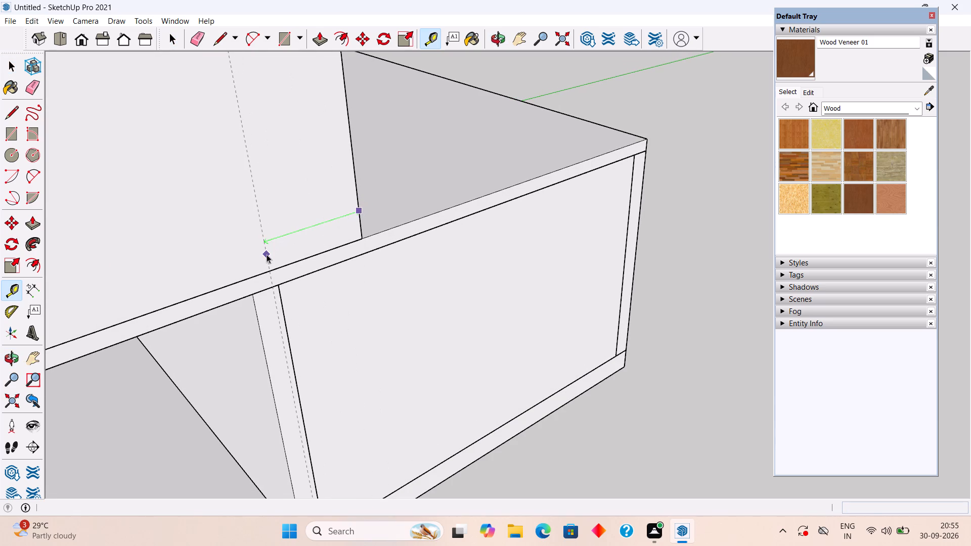
# Measure from the front band's inner edge under the upper slab to the ground-floor front wall's face.
pyautogui.scroll(-6, 267, 254)
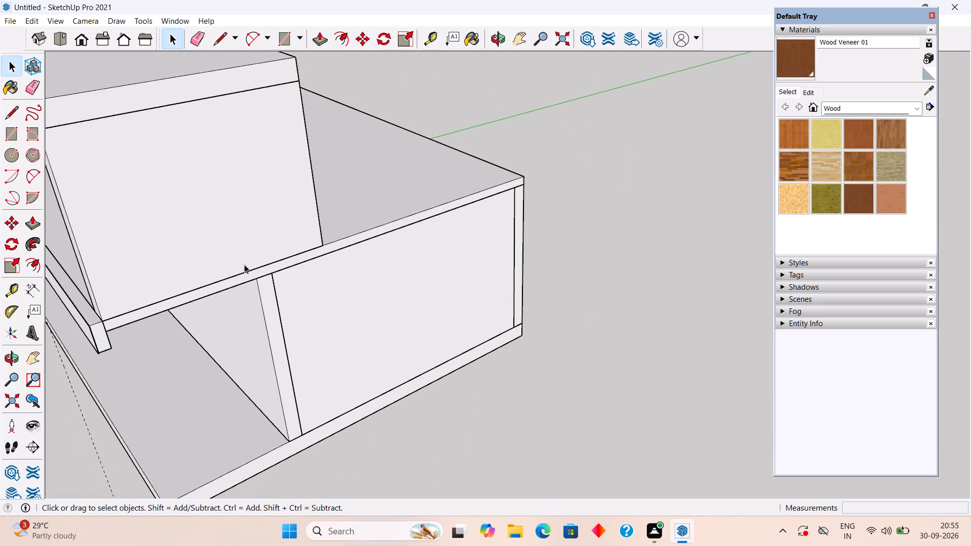
pyautogui.moveTo(233, 264); pyautogui.dragTo(144, 268, button='middle')
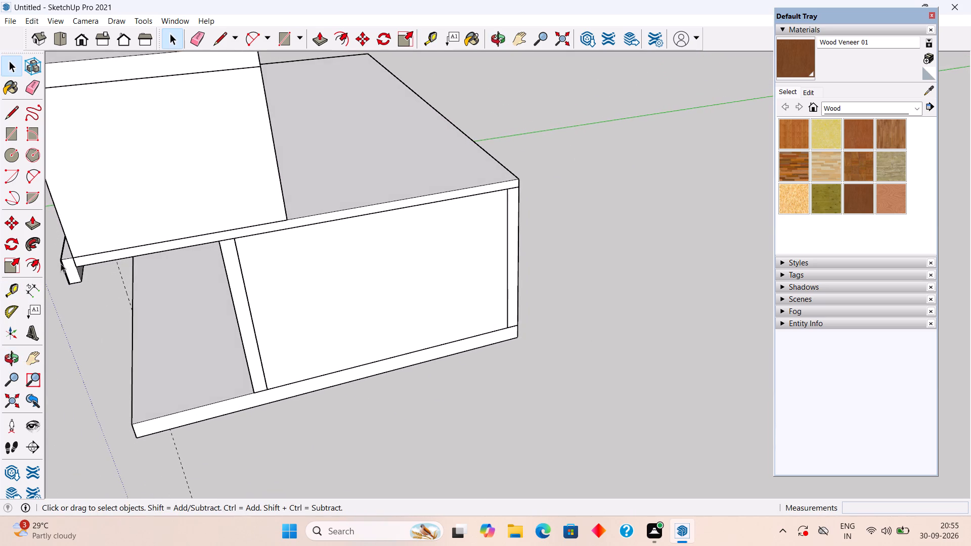
pyautogui.moveTo(59, 261); pyautogui.dragTo(214, 285, button='middle')
pyautogui.moveTo(269, 345); pyautogui.dragTo(211, 292, button='middle')
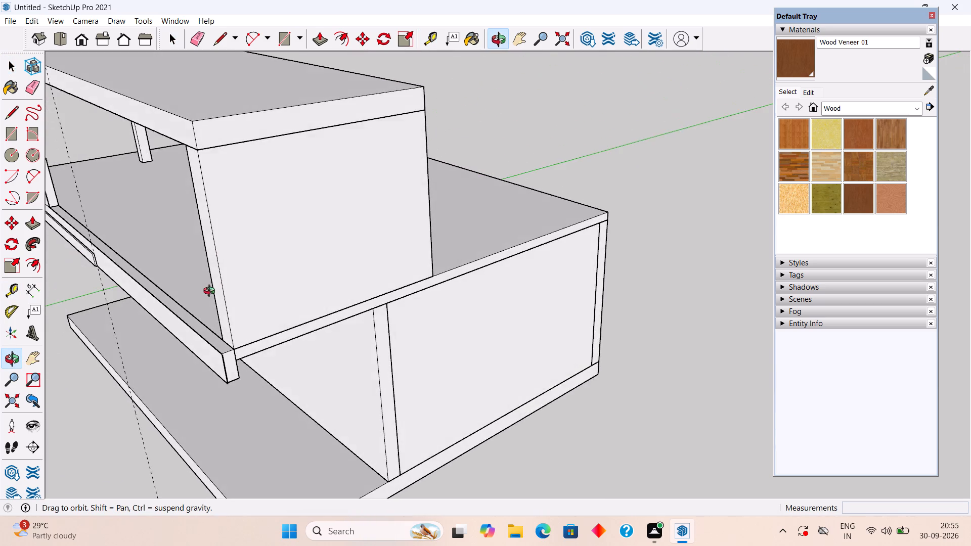
pyautogui.moveTo(211, 292); pyautogui.dragTo(114, 274, button='middle')
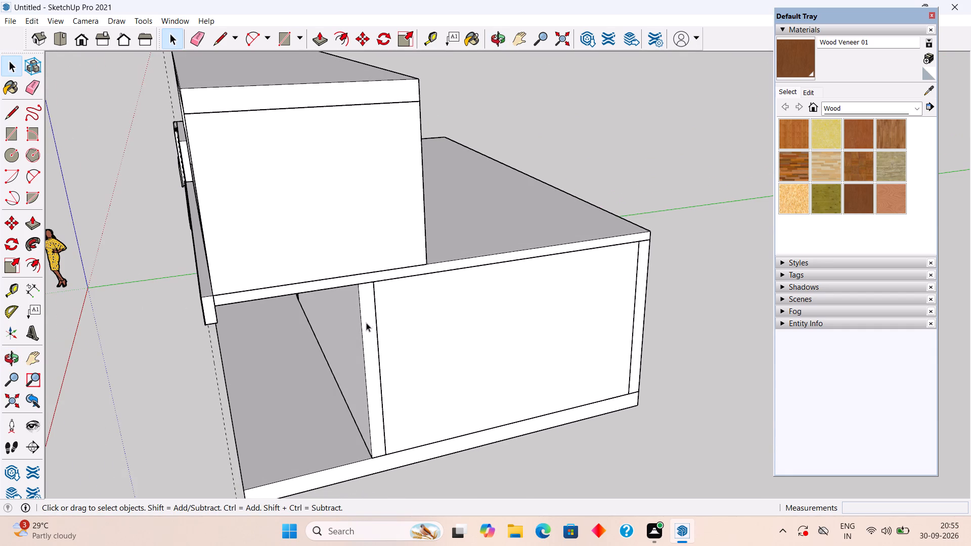
pyautogui.press('t')
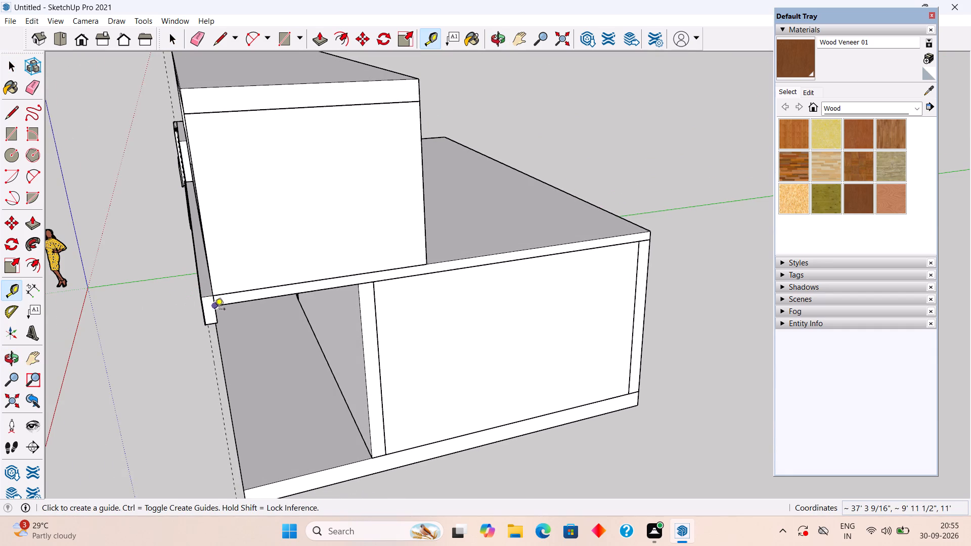
pyautogui.scroll(6, 215, 314)
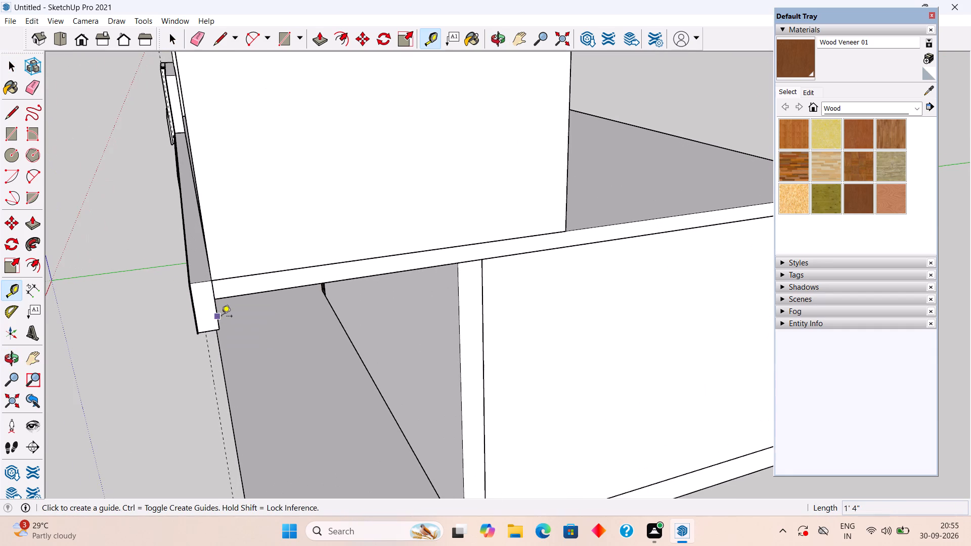
pyautogui.click(215, 321)
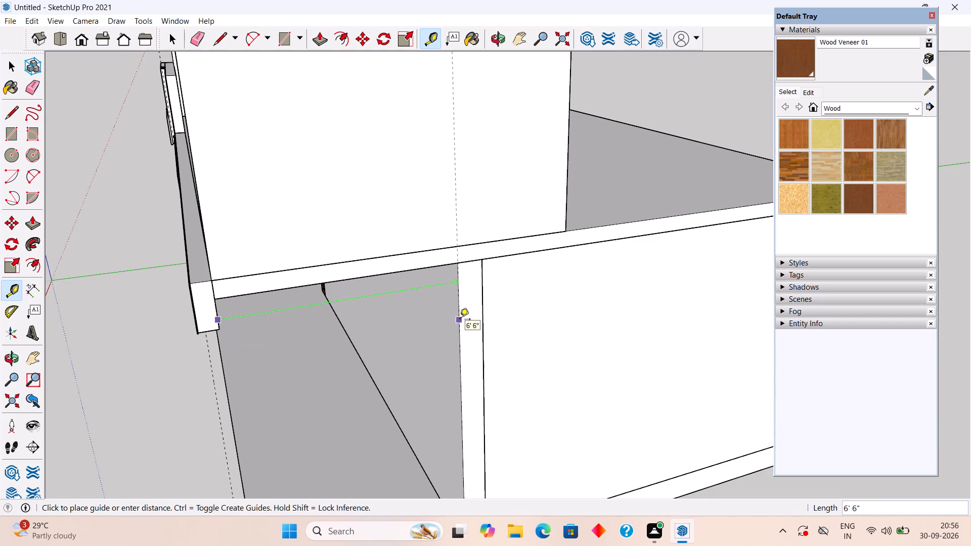
pyautogui.press('space')
# Place a guide line on the upper slab, parallel to the front band's inner edge and offset 6'6" inward from it.
pyautogui.moveTo(282, 312); pyautogui.dragTo(623, 345, button='middle')
pyautogui.scroll(-3, 623, 345)
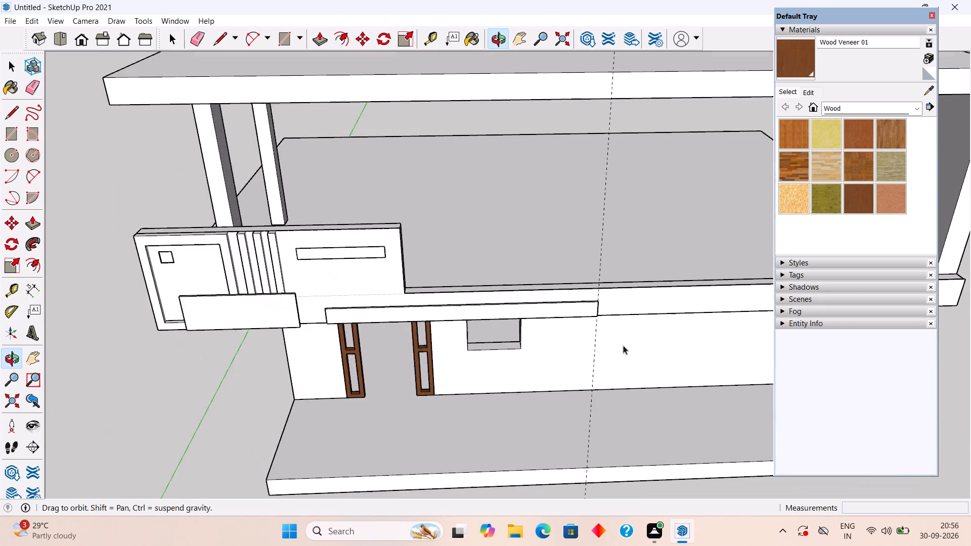
pyautogui.scroll(-1, 504, 293)
pyautogui.moveTo(504, 293); pyautogui.dragTo(707, 338, button='middle')
pyautogui.scroll(6, 613, 262)
pyautogui.moveTo(604, 221); pyautogui.dragTo(703, 200, button='middle')
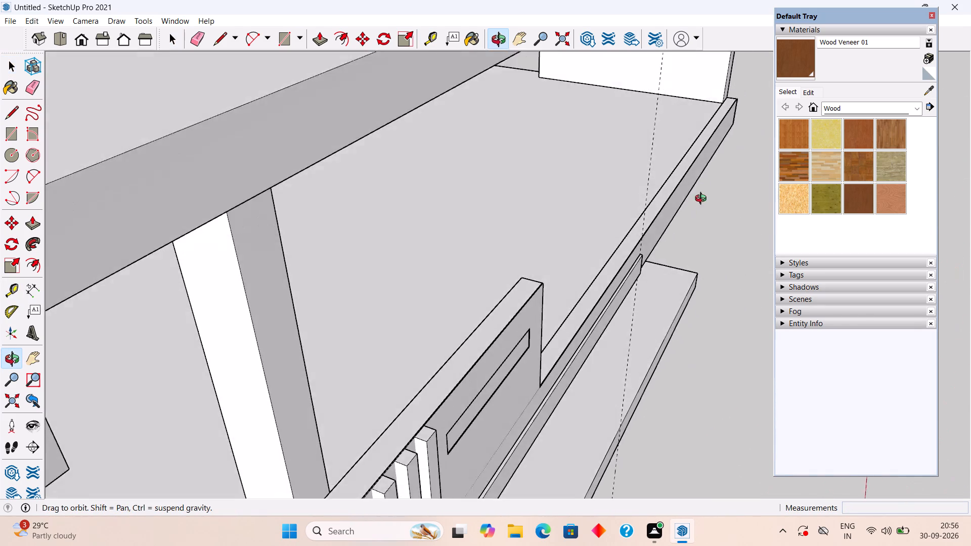
pyautogui.moveTo(703, 200); pyautogui.dragTo(695, 191, button='middle')
pyautogui.scroll(4, 674, 129)
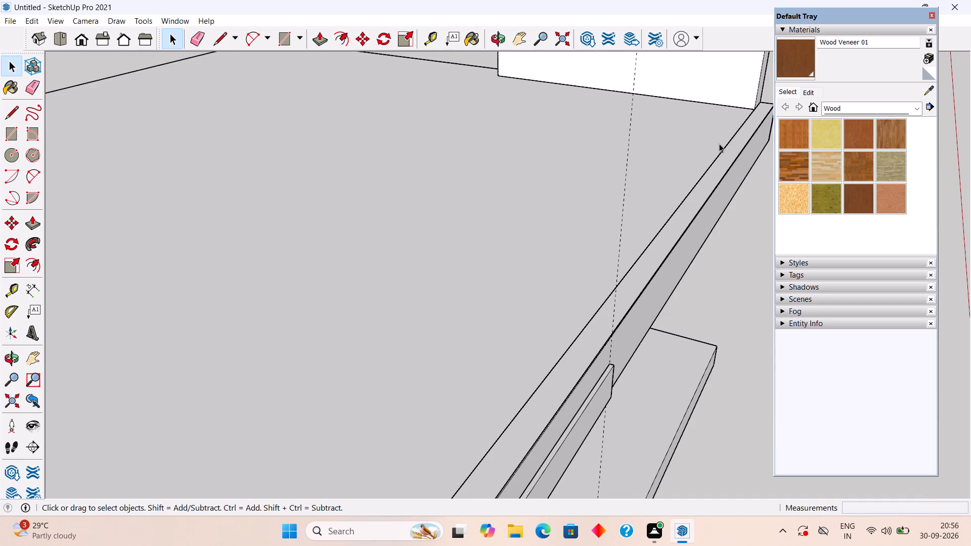
pyautogui.press('t')
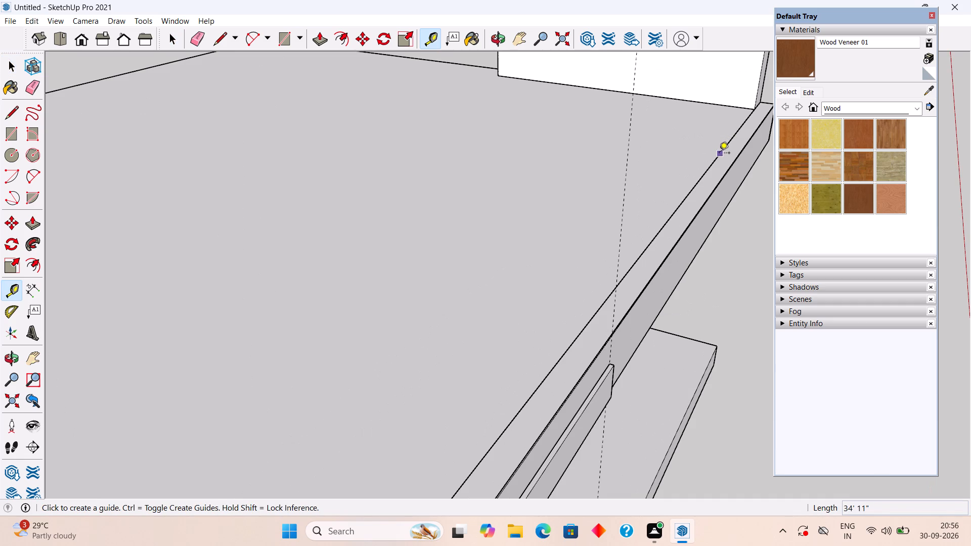
pyautogui.click(719, 154)
pyautogui.write('6\'6"')
pyautogui.press('Return')
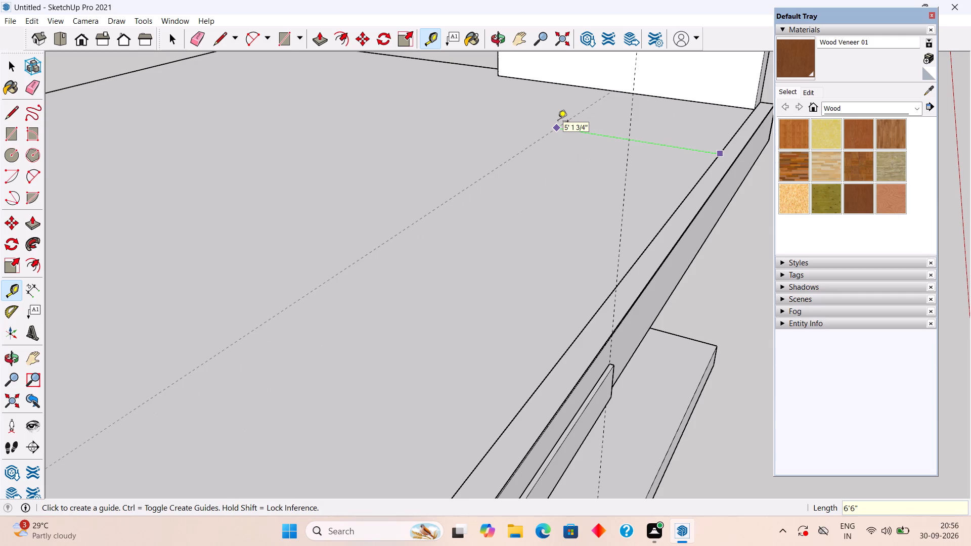
pyautogui.press('space')
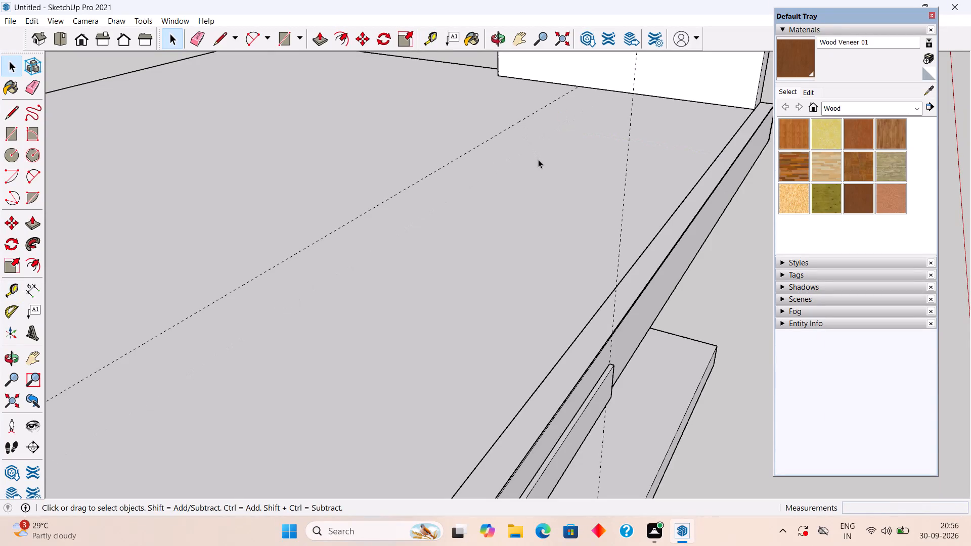
# Place a guide line on the upper slab, parallel to the upper side wall's bottom edge and offset 3' inward from it.
pyautogui.moveTo(538, 167); pyautogui.dragTo(438, 214, button='middle')
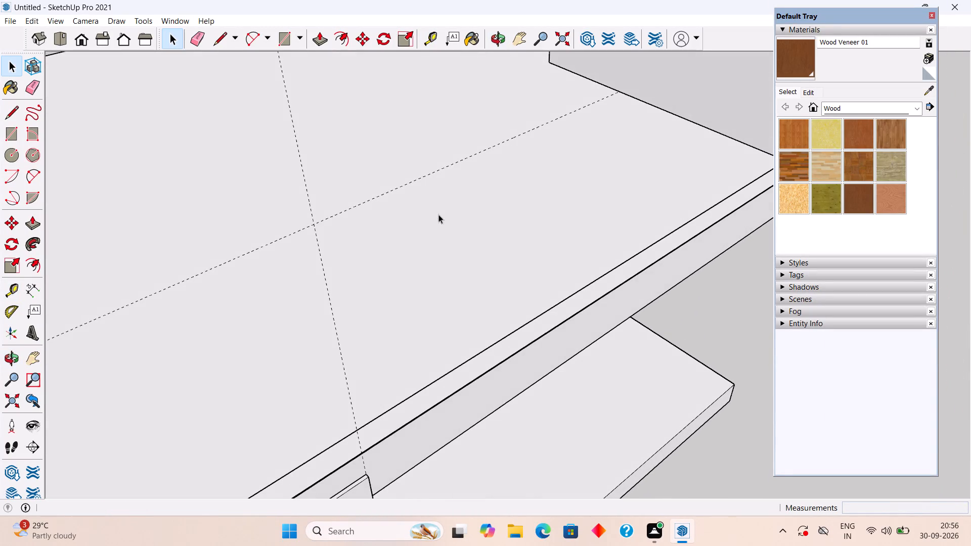
pyautogui.scroll(-2, 699, 132)
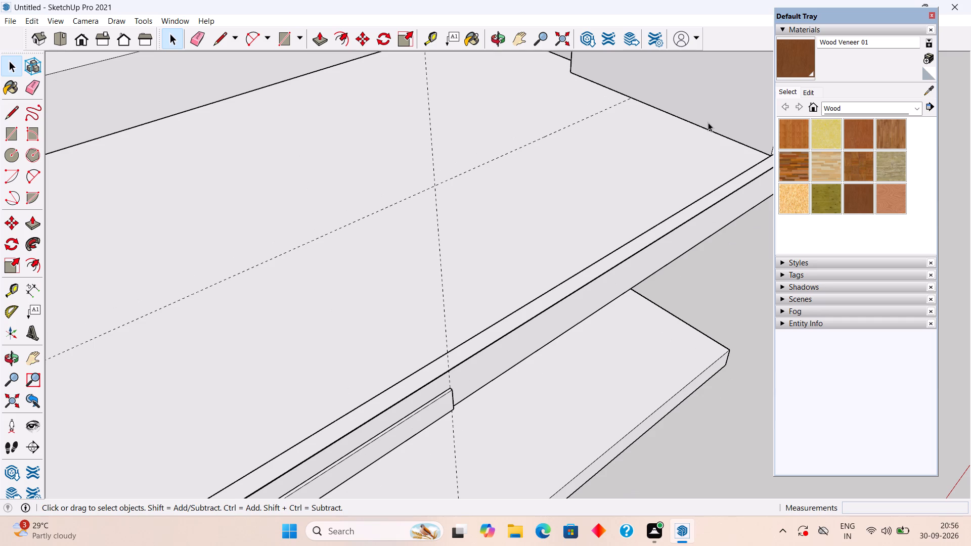
pyautogui.press('t')
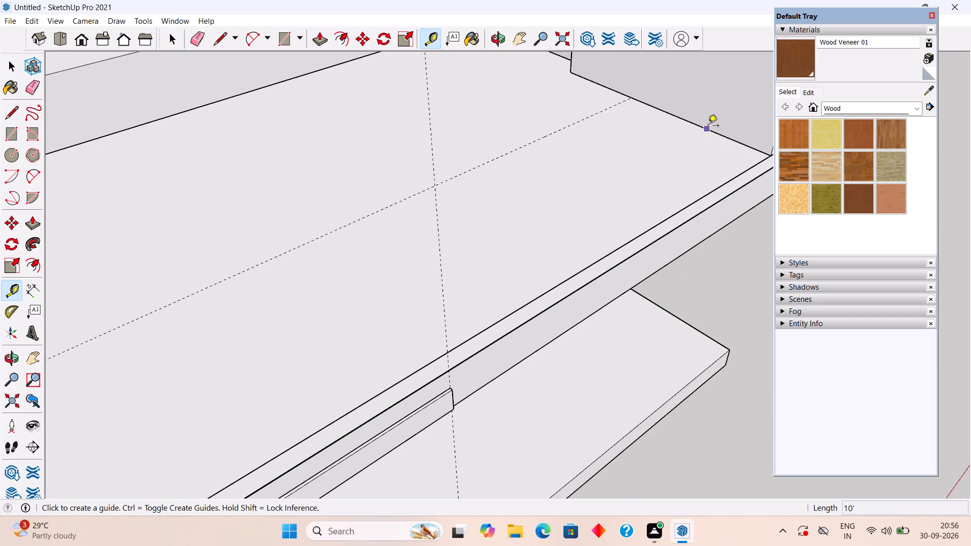
pyautogui.click(708, 127)
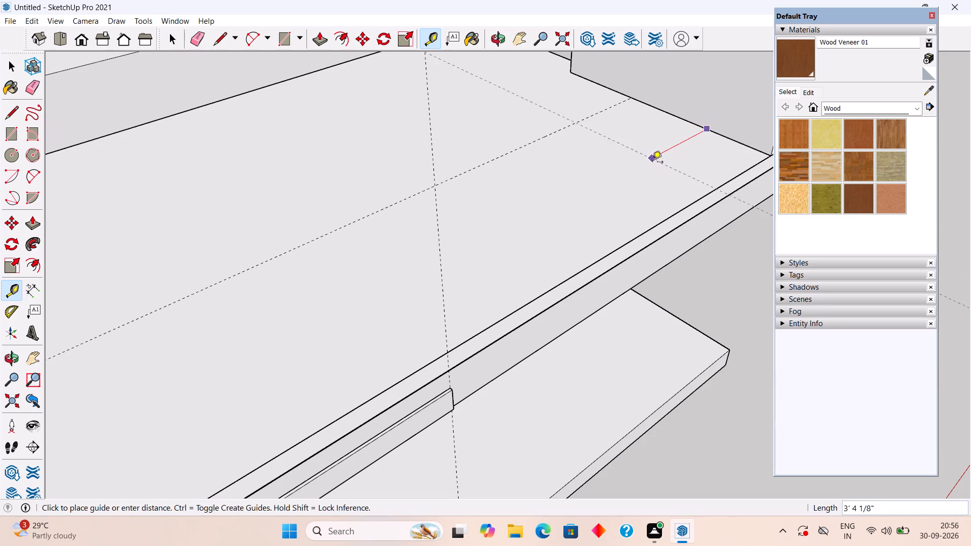
pyautogui.write("3'")
pyautogui.press('Return')
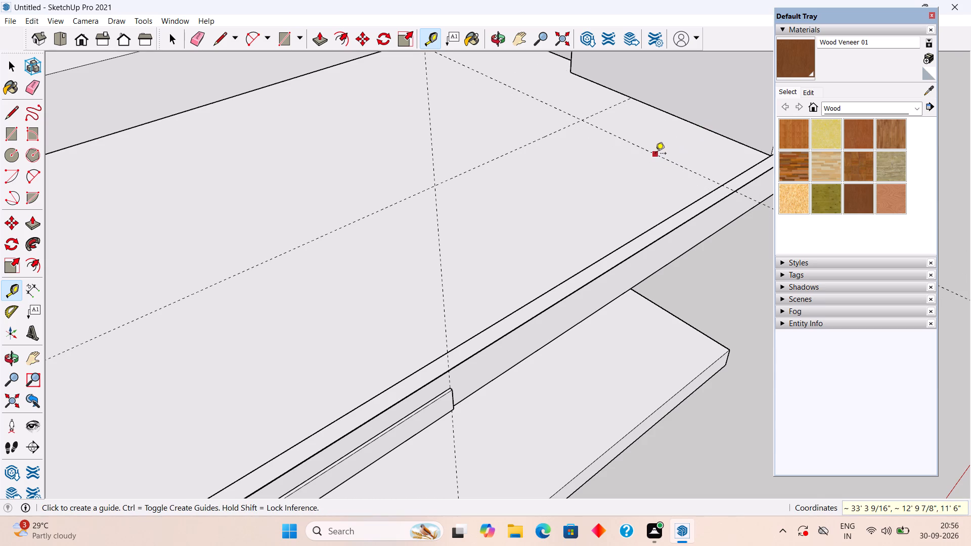
# Place a second parallel guide line on the upper slab, offset 8'3" inward from the 3' side-wall guide.
pyautogui.click(655, 154)
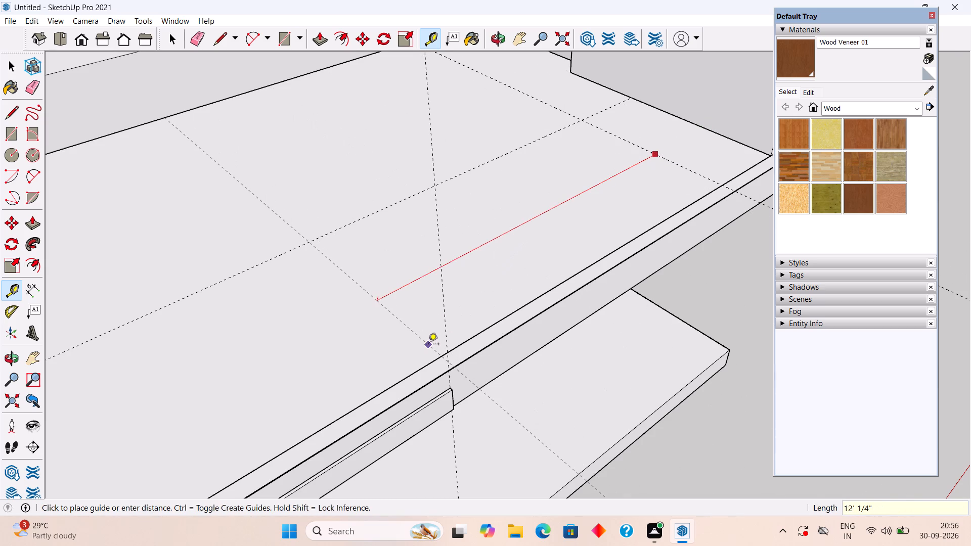
pyautogui.write("8'")
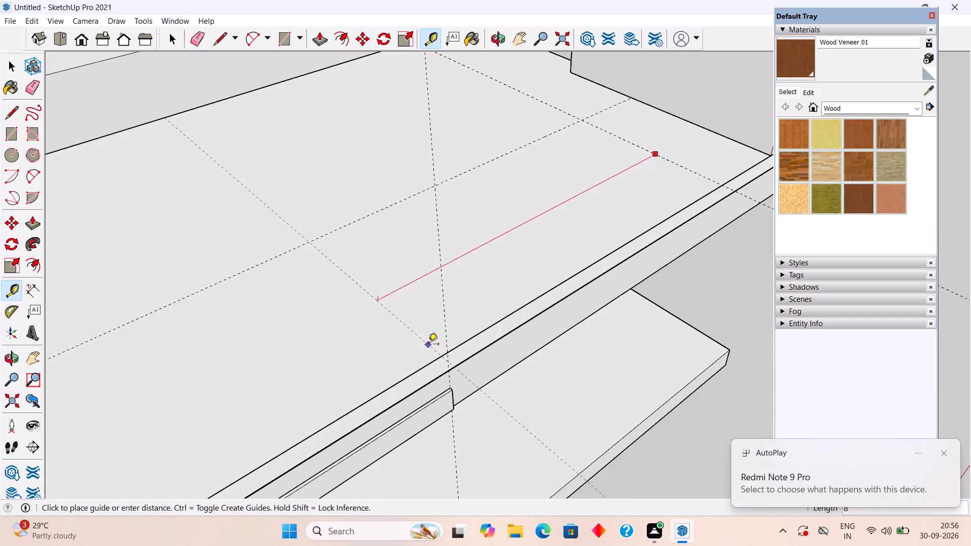
pyautogui.write('3"')
pyautogui.press('Return')
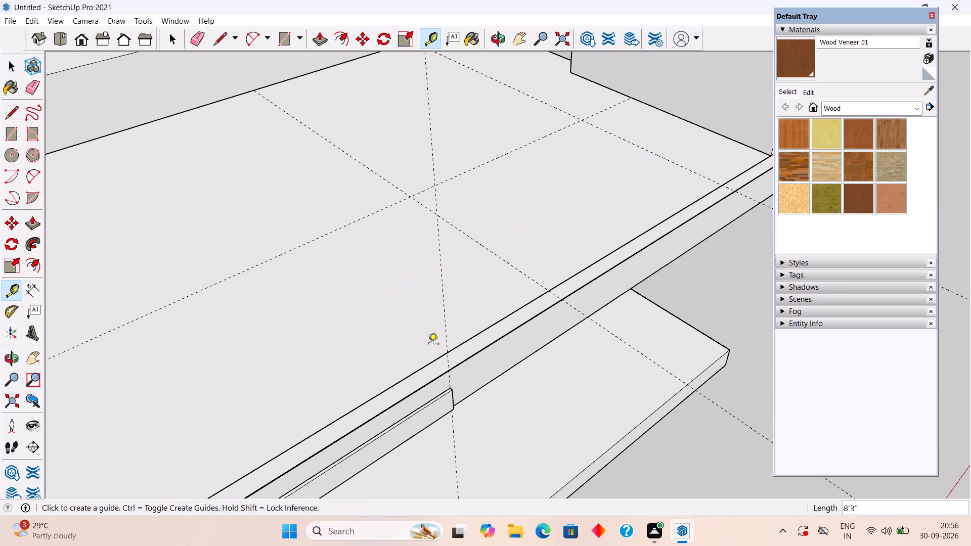
pyautogui.press('space')
# Push/Pull the end face of the thin raised strip on the front band outward about 2' 5", extending it over the window.
pyautogui.scroll(-1, 463, 304)
pyautogui.moveTo(463, 304); pyautogui.dragTo(451, 307, button='middle')
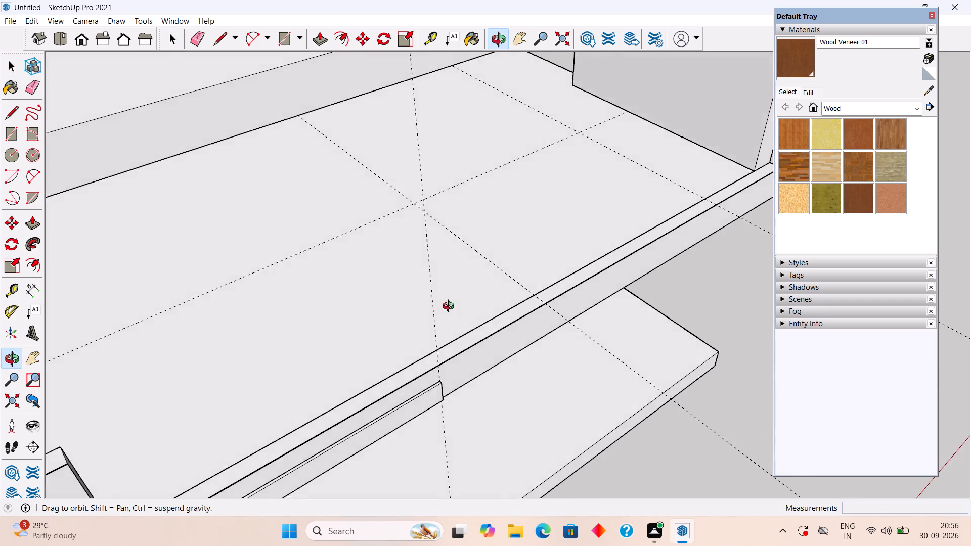
pyautogui.moveTo(451, 307); pyautogui.dragTo(214, 255, button='middle')
pyautogui.scroll(5, 251, 271)
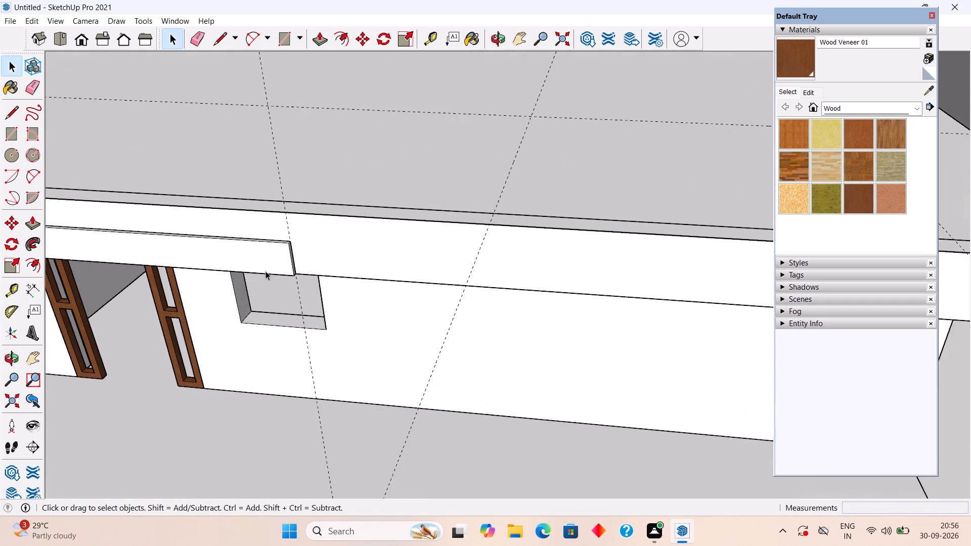
pyautogui.scroll(1, 277, 271)
pyautogui.moveTo(276, 259); pyautogui.dragTo(184, 257, button='middle')
pyautogui.scroll(4, 211, 244)
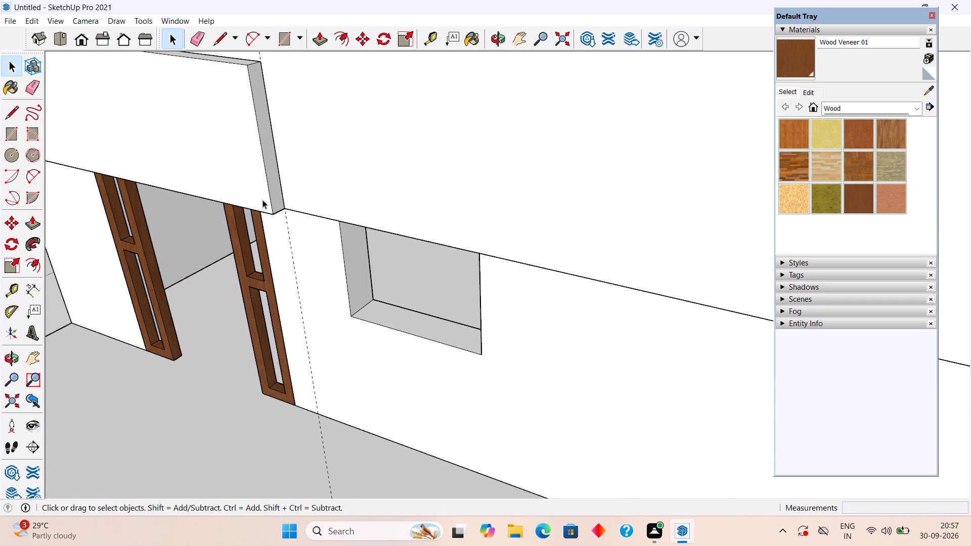
pyautogui.doubleClick(276, 180)
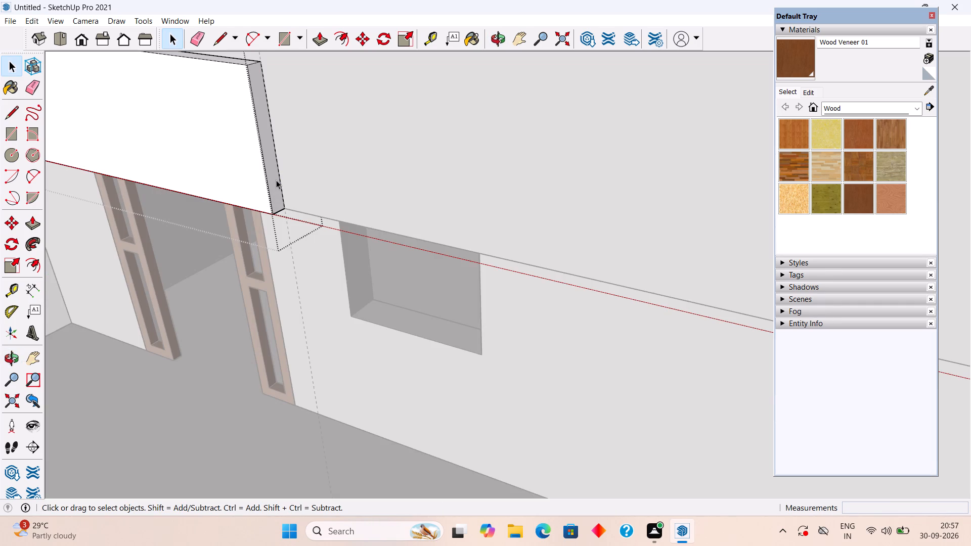
pyautogui.press('p')
pyautogui.click(276, 180)
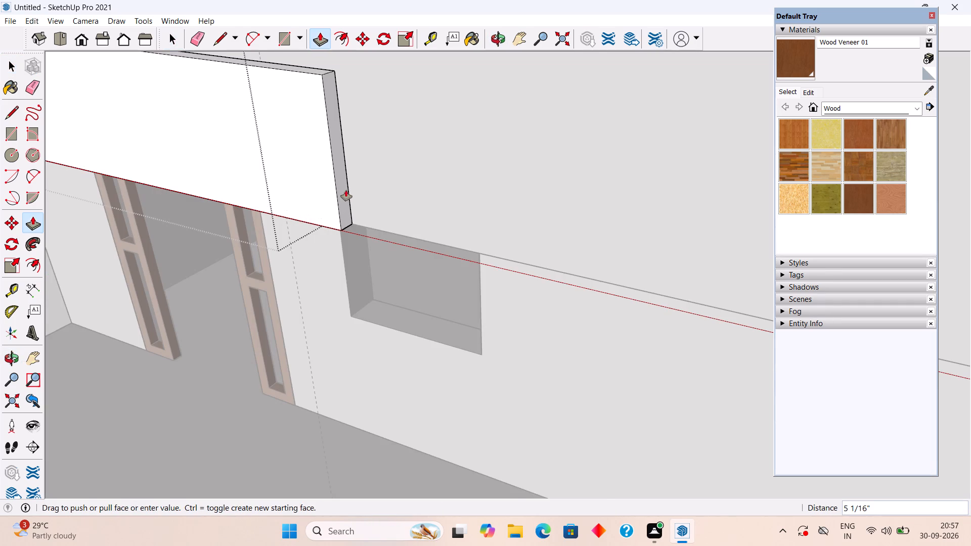
pyautogui.scroll(-16, 346, 190)
pyautogui.scroll(1, 346, 190)
pyautogui.scroll(-9, 346, 190)
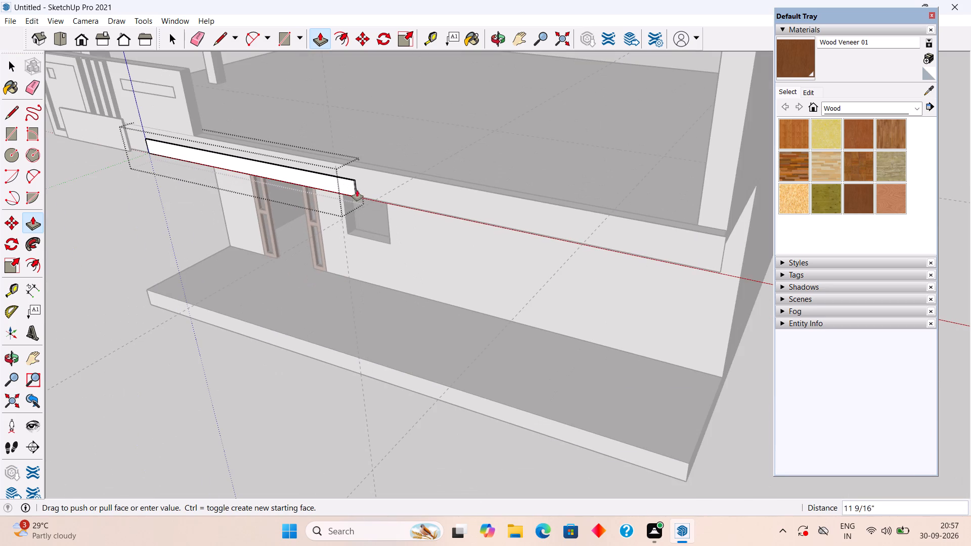
pyautogui.click(386, 188)
pyautogui.press('space')
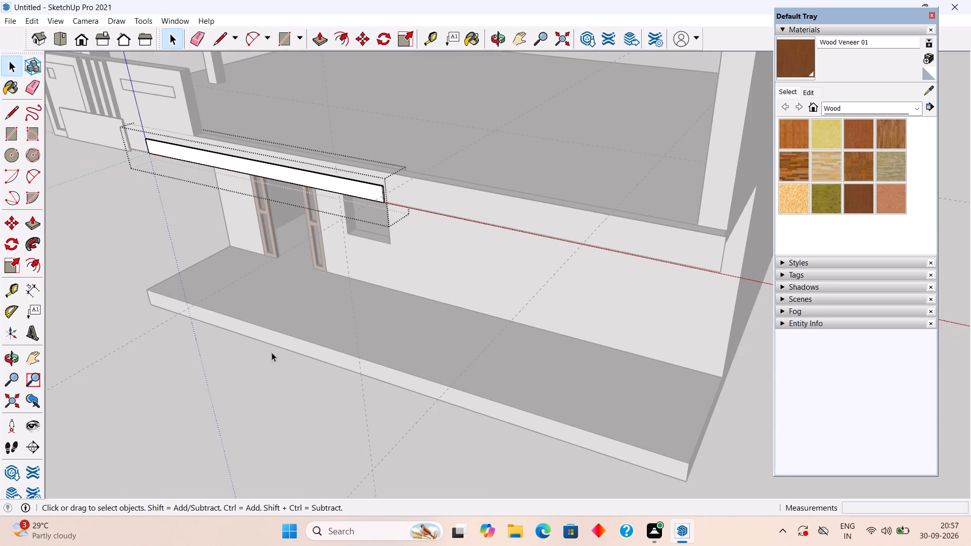
pyautogui.click(270, 376)
# Draw an 8'3" by 6'6" rectangle on the upper slab's top face, between the two side guides and from the 6'6" guide to the front band.
pyautogui.moveTo(278, 329); pyautogui.dragTo(525, 444, button='middle')
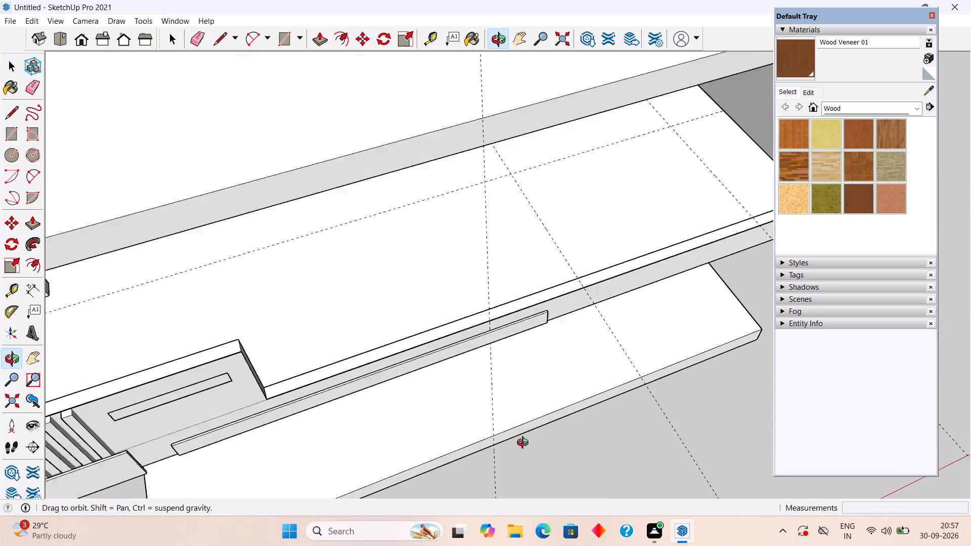
pyautogui.moveTo(525, 444); pyautogui.dragTo(522, 456, button='middle')
pyautogui.scroll(-3, 619, 178)
pyautogui.moveTo(655, 211); pyautogui.dragTo(578, 204, button='middle')
pyautogui.click(613, 251)
pyautogui.click(624, 243)
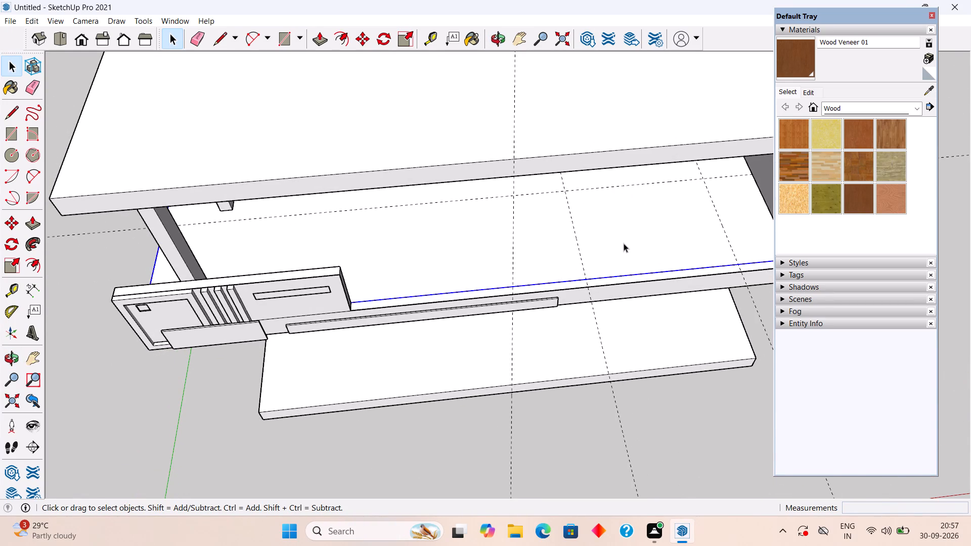
pyautogui.click(624, 243)
pyautogui.tripleClick(624, 243)
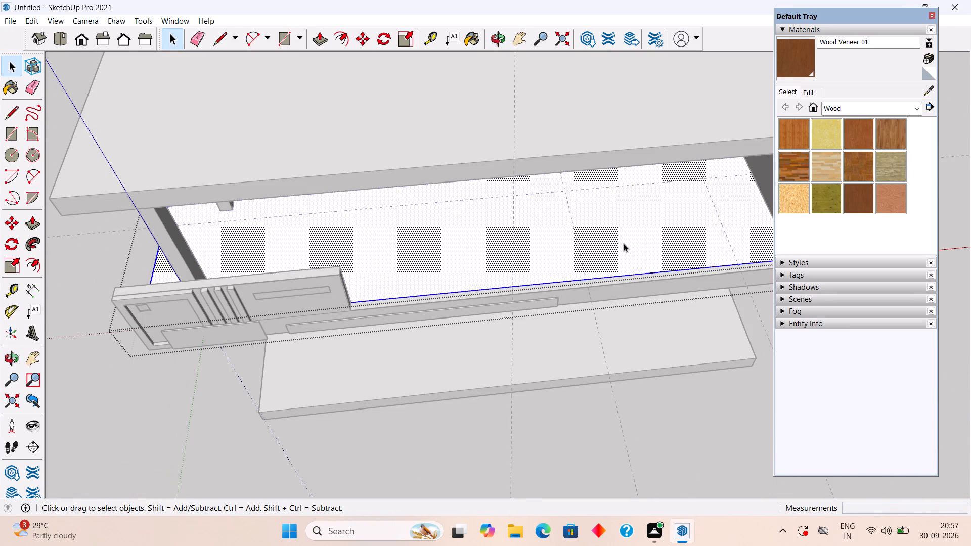
pyautogui.press('r')
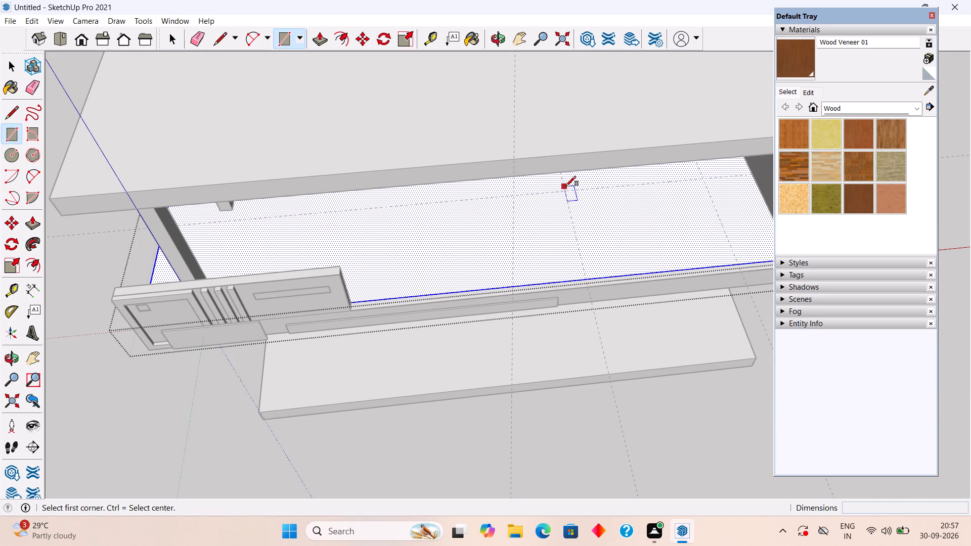
pyautogui.click(566, 190)
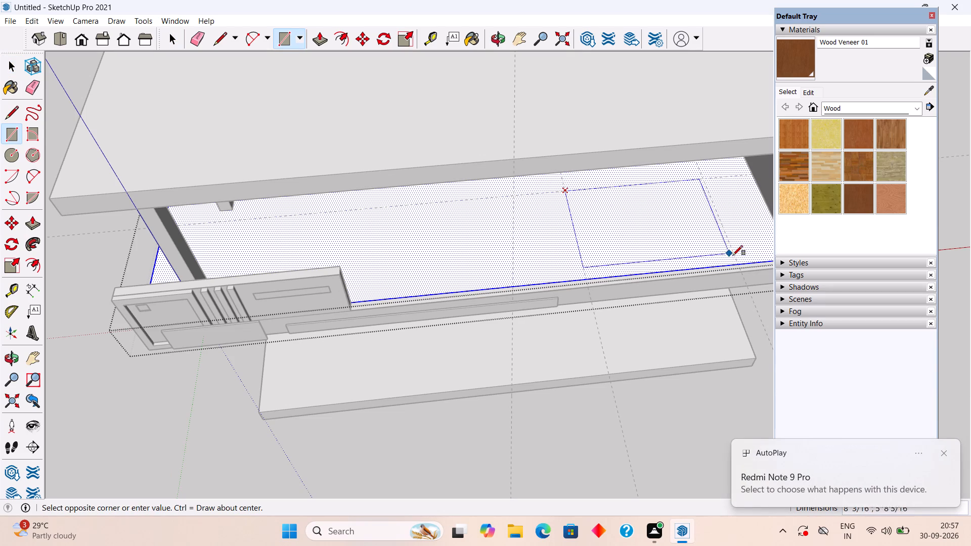
pyautogui.scroll(-5, 780, 255)
pyautogui.scroll(1, 760, 247)
pyautogui.scroll(-4, 734, 246)
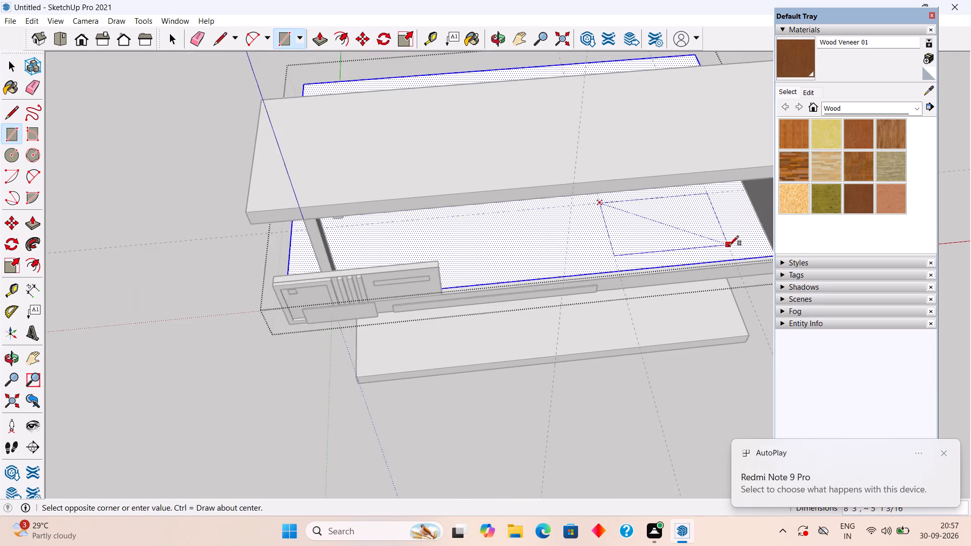
pyautogui.scroll(-3, 729, 246)
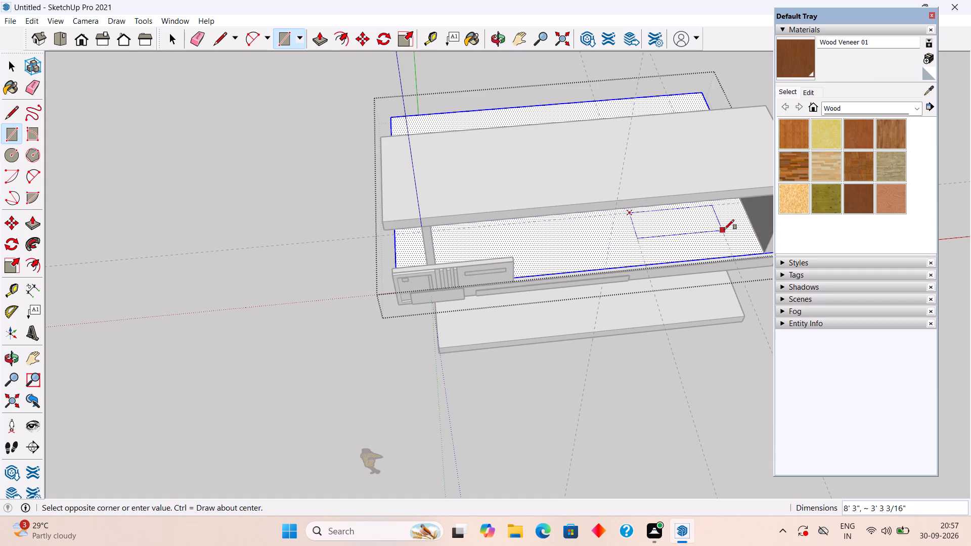
pyautogui.click(731, 255)
pyautogui.press('space')
# Push the rectangle down 6" through the slab to cut an opening, and leave the slab group.
pyautogui.click(698, 244)
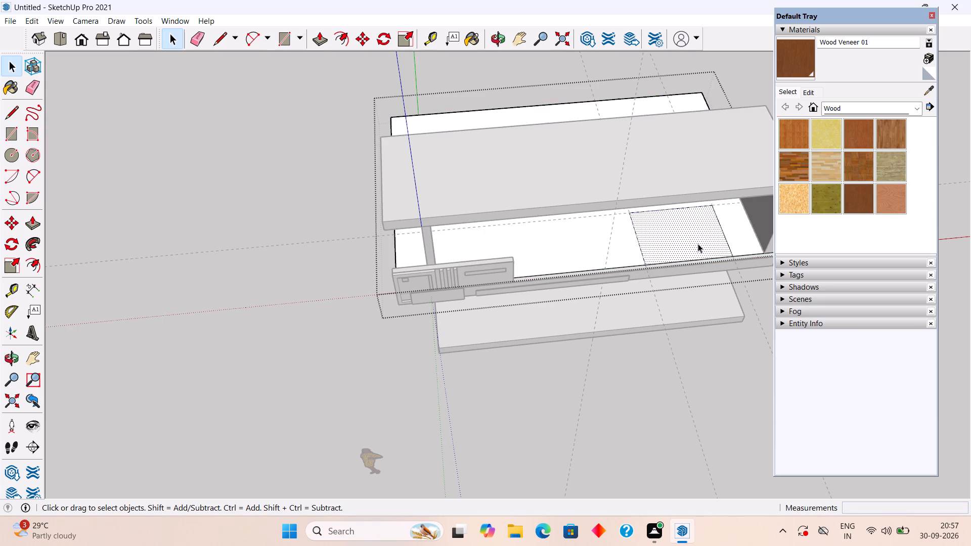
pyautogui.press('p')
pyautogui.click(698, 244)
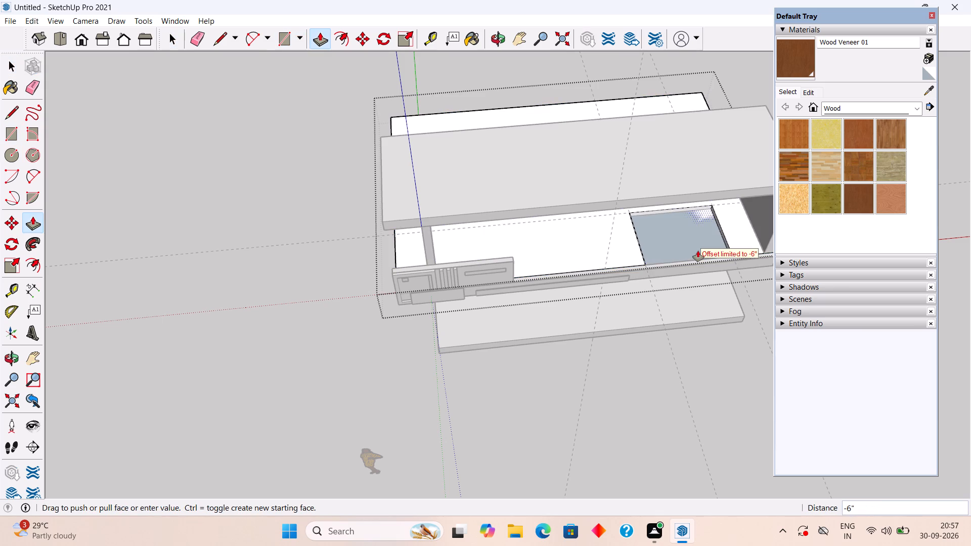
pyautogui.click(698, 251)
pyautogui.press('space')
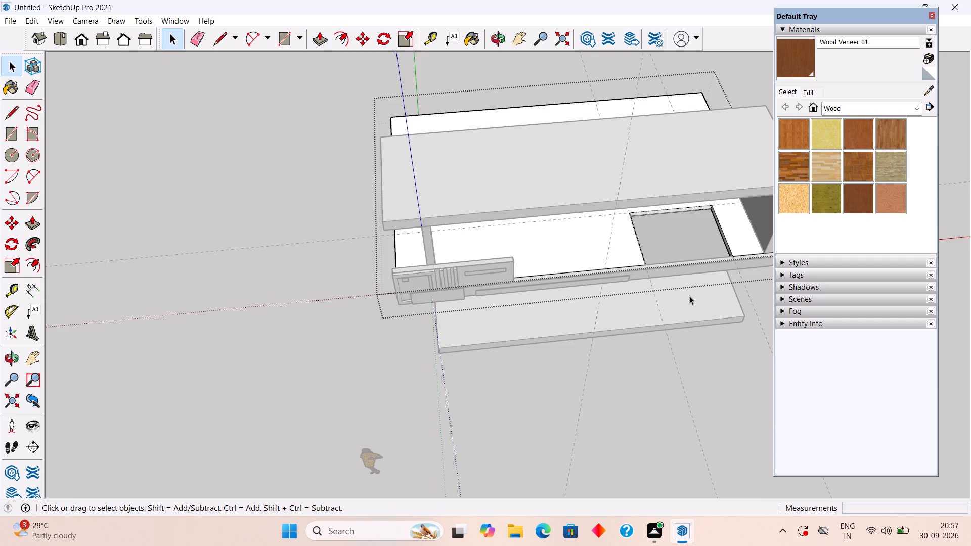
pyautogui.moveTo(683, 288); pyautogui.dragTo(644, 59, button='middle')
pyautogui.moveTo(630, 319); pyautogui.dragTo(627, 160, button='middle')
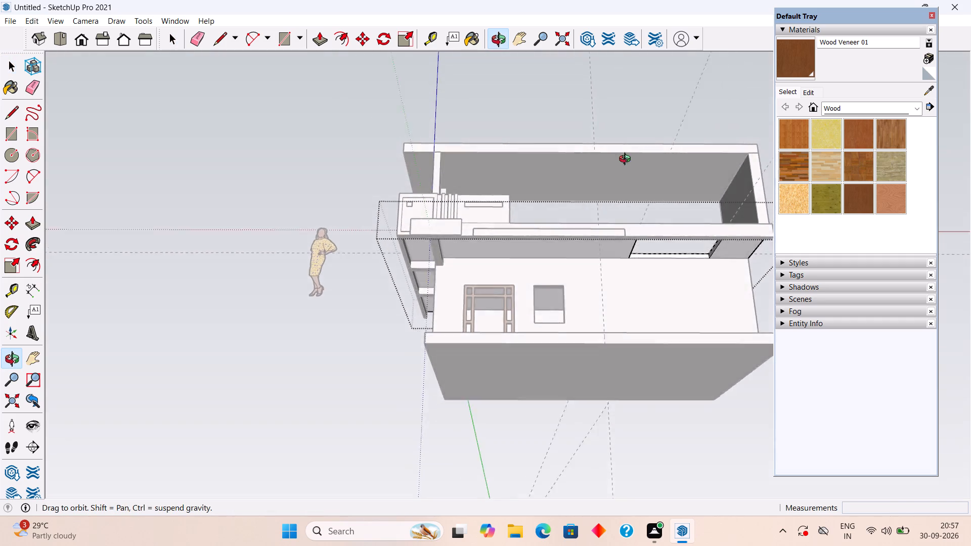
pyautogui.moveTo(627, 160); pyautogui.dragTo(614, 383, button='middle')
pyautogui.click(436, 417)
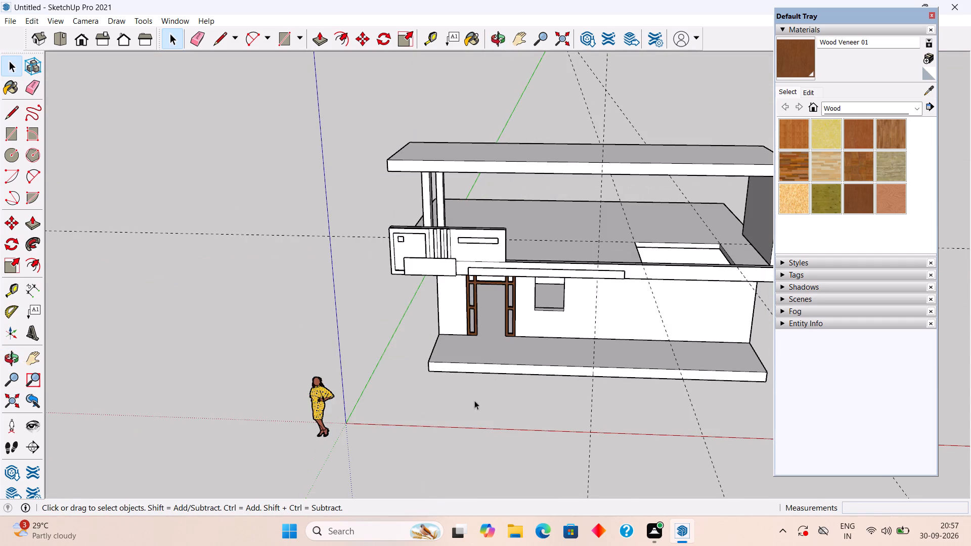
# Examine the new slab opening and its edges beside the front band and the upper side wall.
pyautogui.scroll(-4, 497, 377)
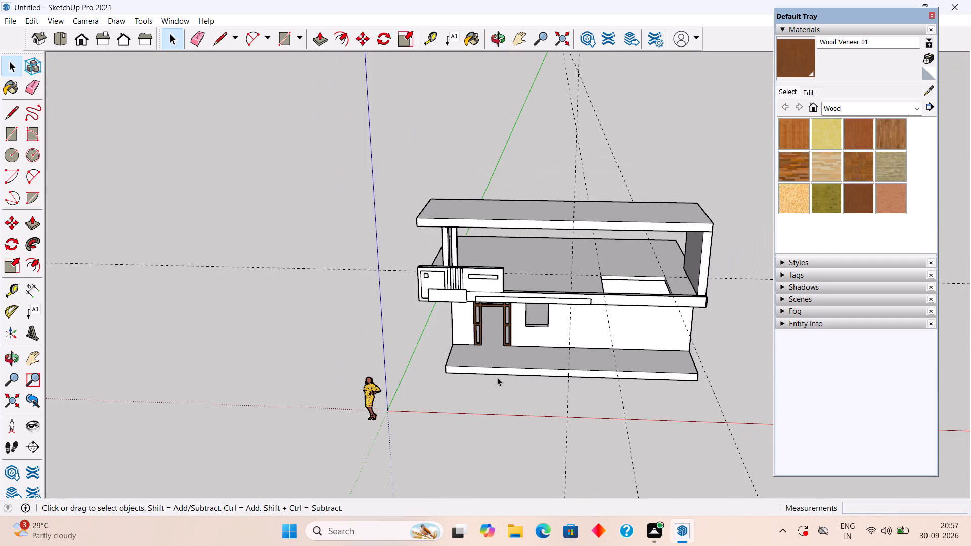
pyautogui.moveTo(497, 377); pyautogui.dragTo(458, 377, button='middle')
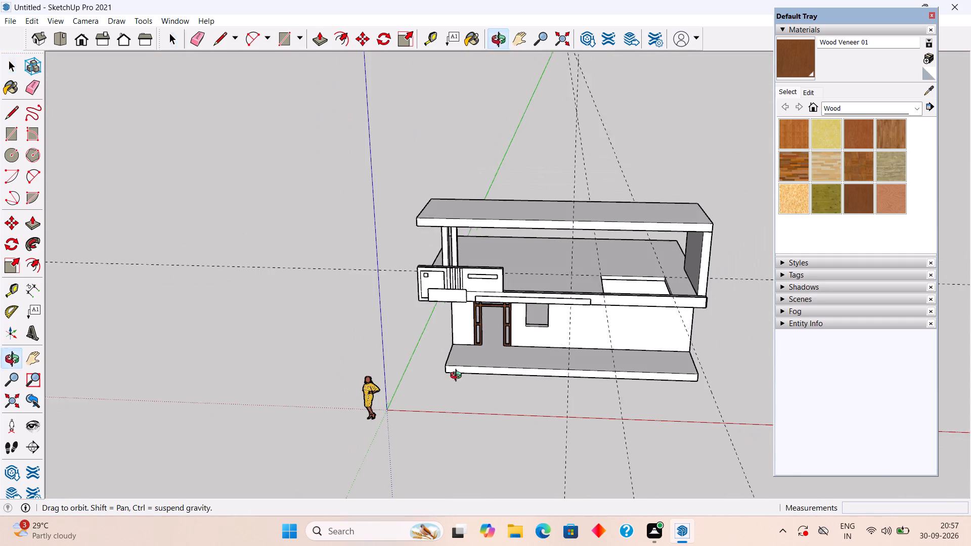
pyautogui.moveTo(458, 377); pyautogui.dragTo(528, 358, button='middle')
pyautogui.keyDown('shift'); pyautogui.moveTo(560, 351); pyautogui.dragTo(419, 349, button='middle'); pyautogui.keyUp('shift')
pyautogui.scroll(5, 492, 282)
pyautogui.moveTo(492, 279); pyautogui.dragTo(511, 385, button='middle')
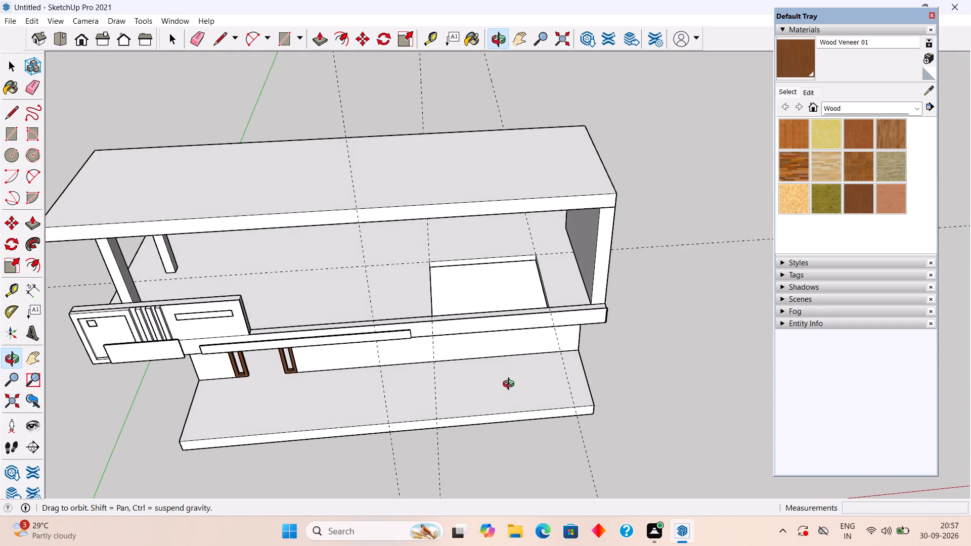
pyautogui.moveTo(511, 385); pyautogui.dragTo(493, 437, button='middle')
pyautogui.scroll(3, 459, 367)
pyautogui.moveTo(384, 276); pyautogui.dragTo(423, 291, button='middle')
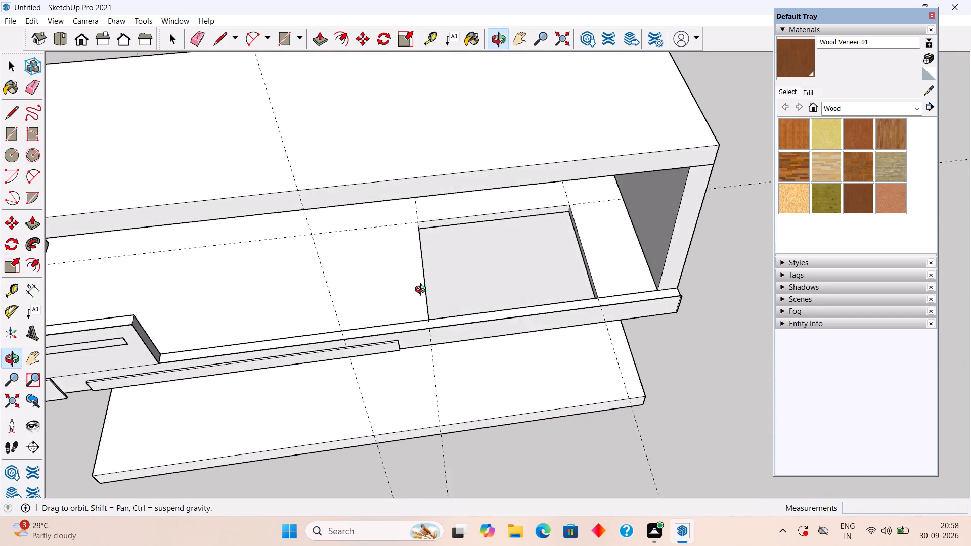
pyautogui.moveTo(423, 291); pyautogui.dragTo(484, 284, button='middle')
pyautogui.scroll(-1, 467, 277)
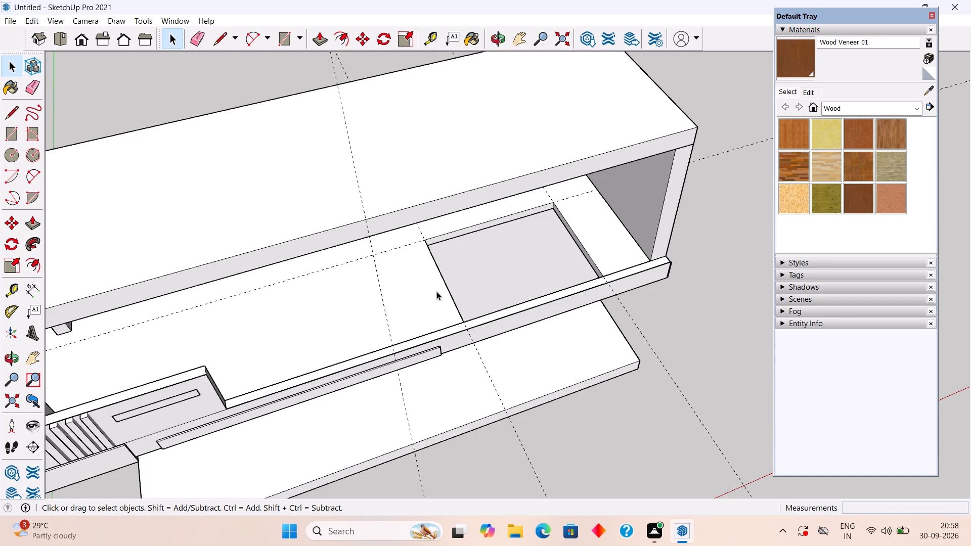
pyautogui.scroll(1, 436, 291)
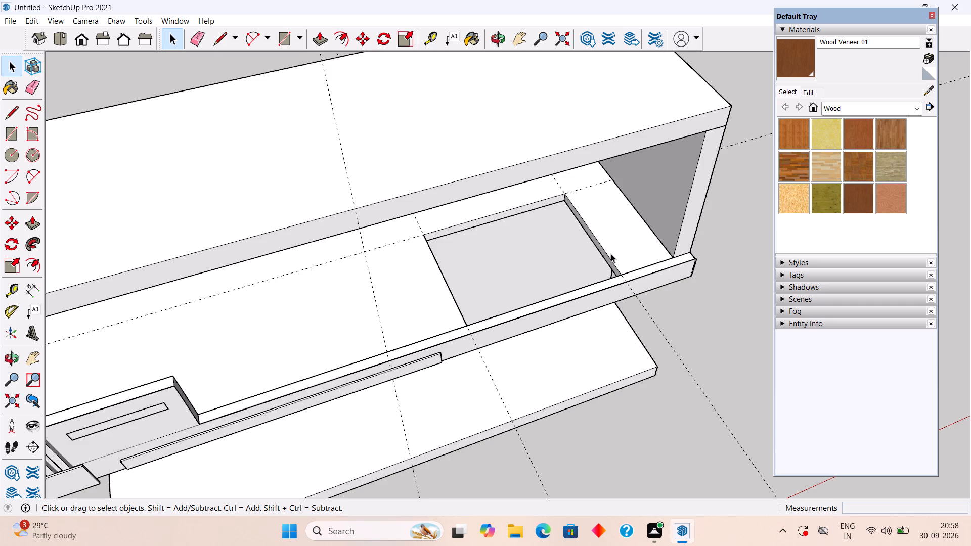
pyautogui.scroll(1, 598, 243)
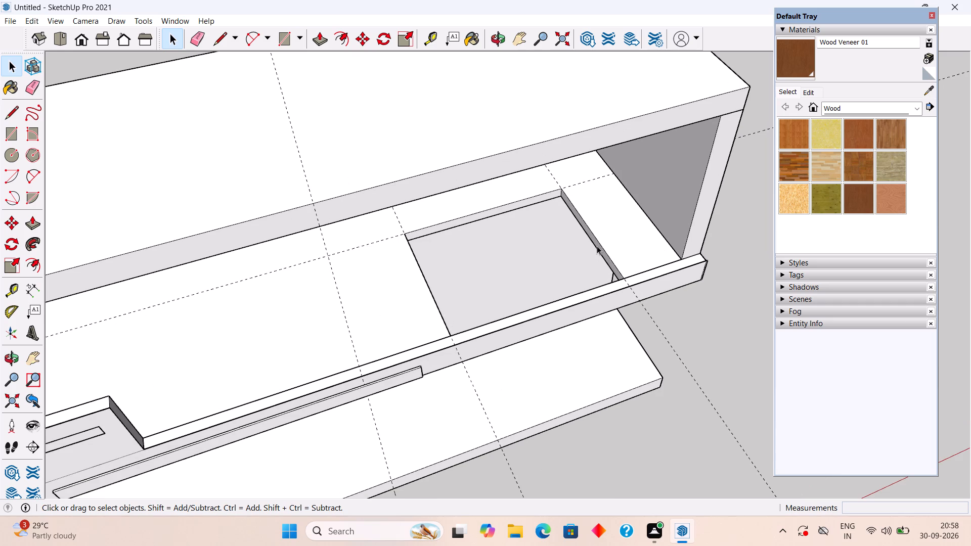
# Inside the slab group, Push/Pull the opening's side face 3' toward the upper side wall, widening the opening, and leave the group.
pyautogui.click(596, 245)
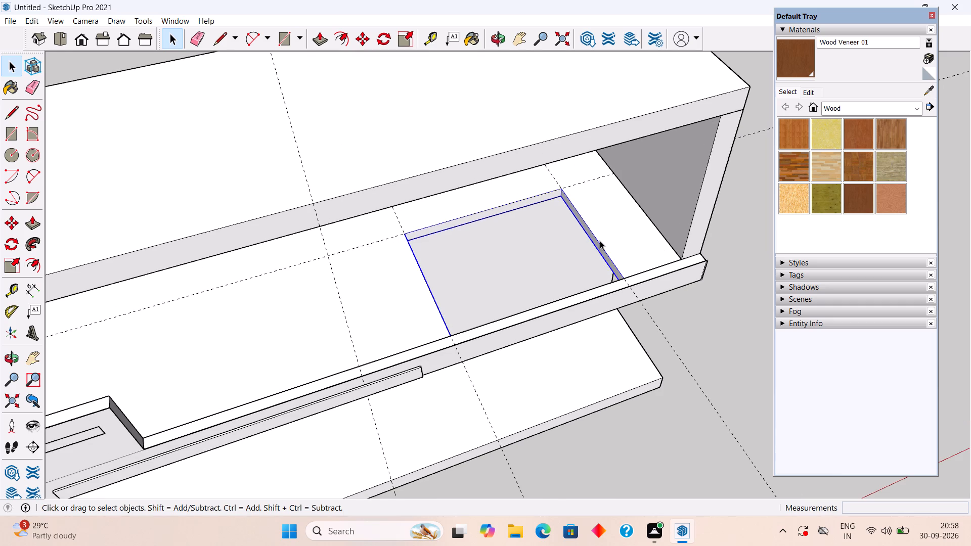
pyautogui.scroll(6, 600, 240)
pyautogui.doubleClick(600, 240)
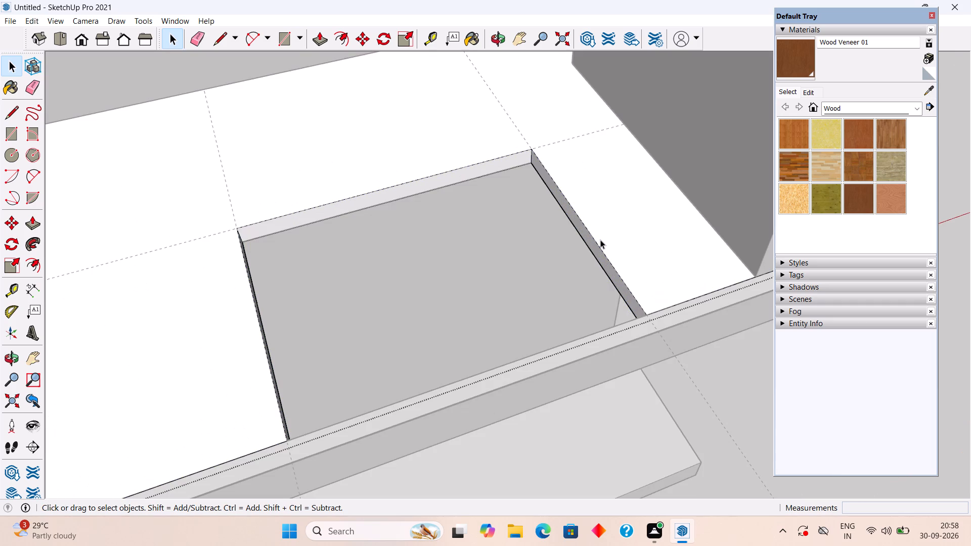
pyautogui.doubleClick(600, 240)
pyautogui.press('p')
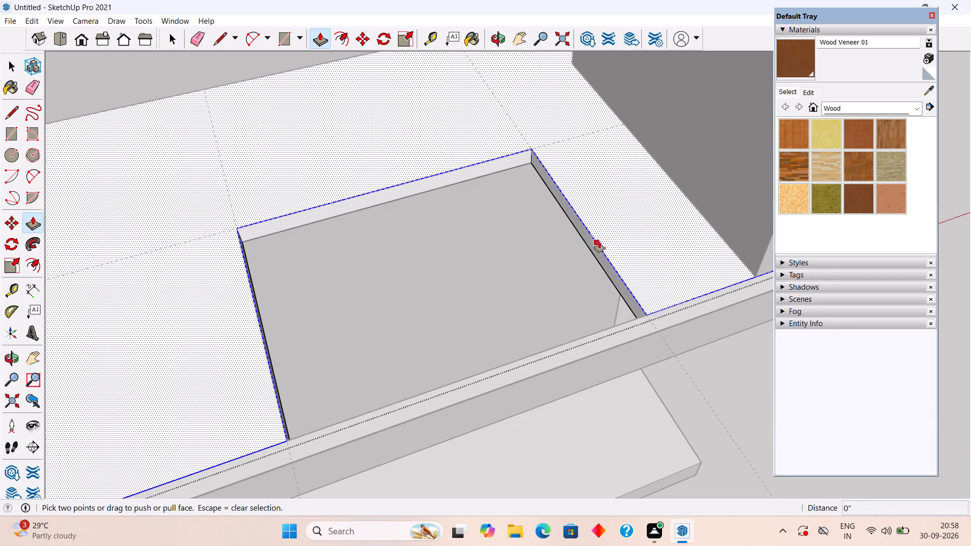
pyautogui.press('space')
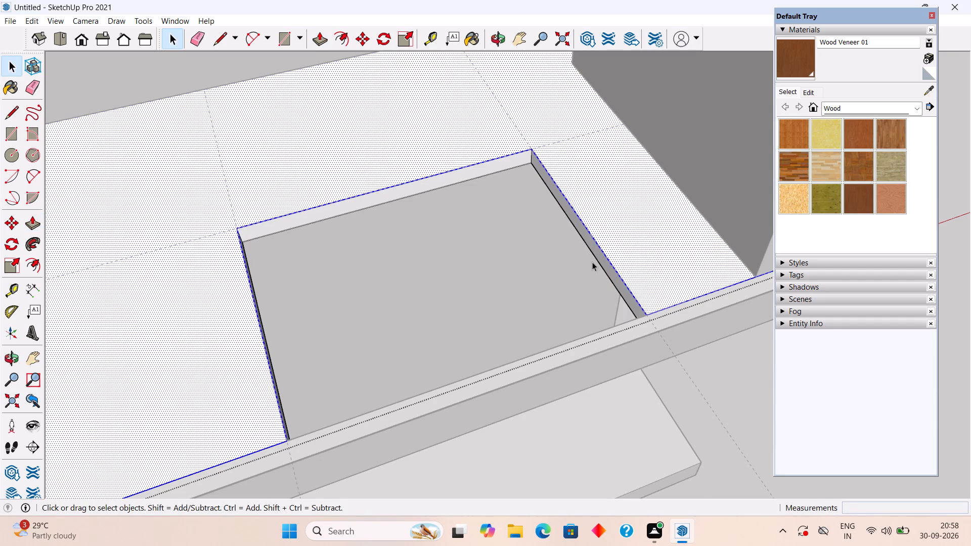
pyautogui.moveTo(597, 264); pyautogui.dragTo(617, 217, button='middle')
pyautogui.scroll(3, 596, 235)
pyautogui.click(597, 225)
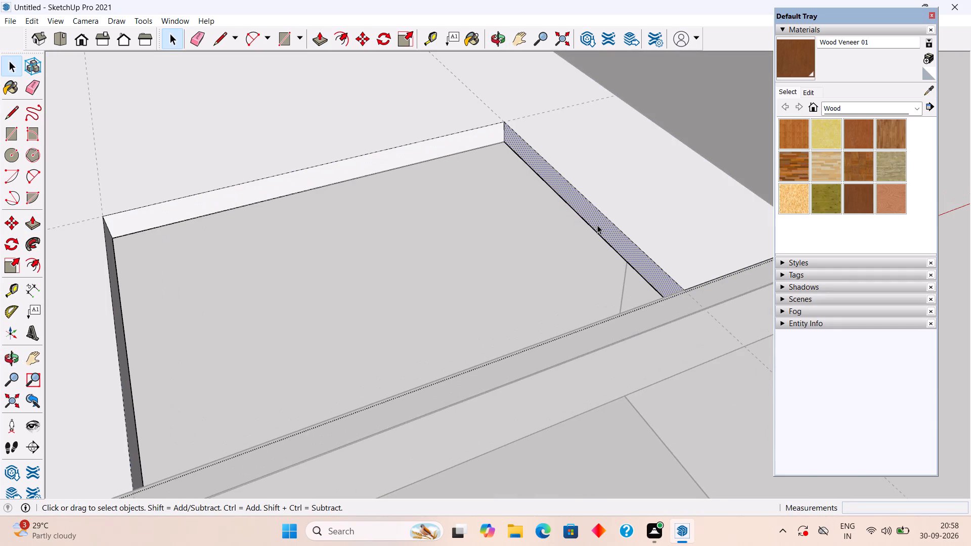
pyautogui.press('p')
pyautogui.click(597, 225)
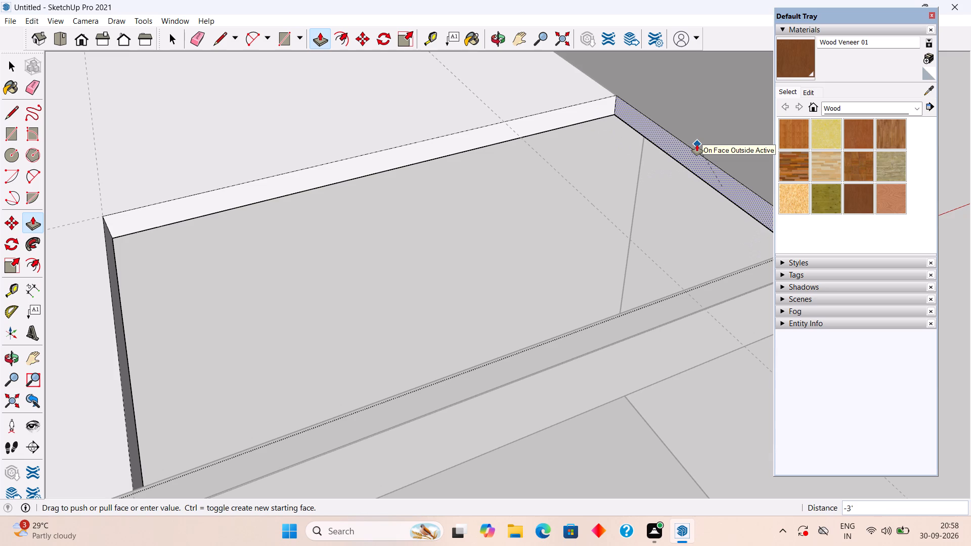
pyautogui.click(697, 145)
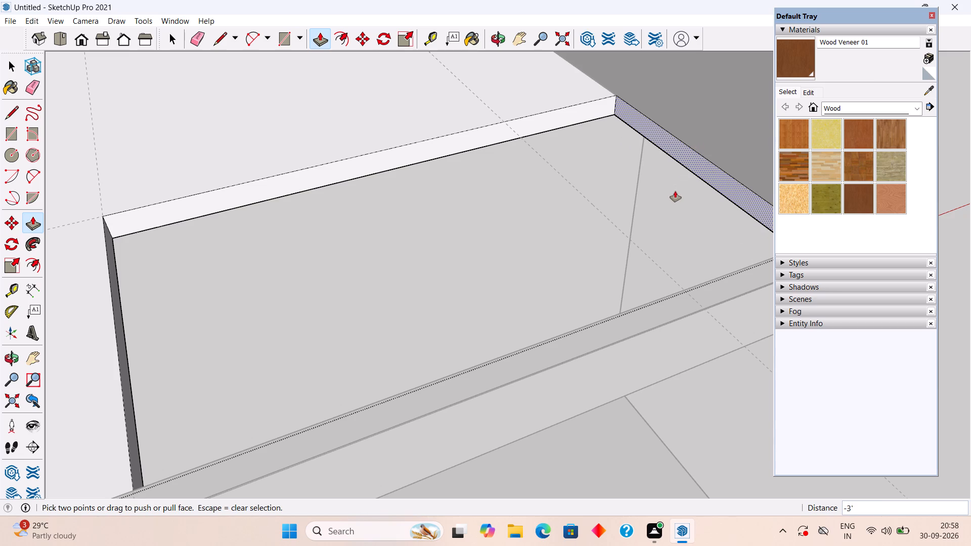
pyautogui.press('space')
pyautogui.moveTo(575, 203); pyautogui.dragTo(558, 217, button='middle')
pyautogui.scroll(-7, 558, 217)
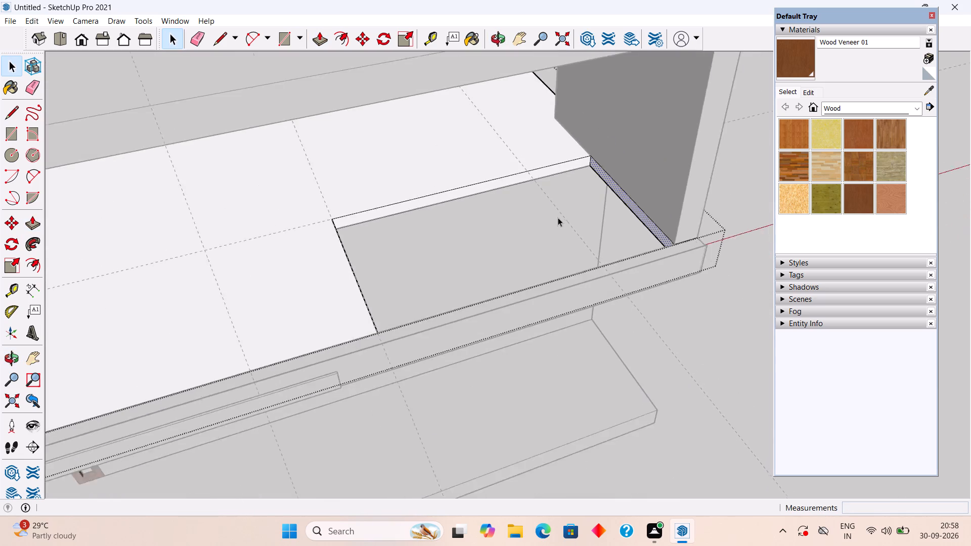
pyautogui.scroll(-1, 558, 217)
pyautogui.click(677, 322)
# Examine the widened slab opening, the upper side wall and the front band from the front, side and above.
pyautogui.moveTo(575, 344); pyautogui.dragTo(533, 366, button='middle')
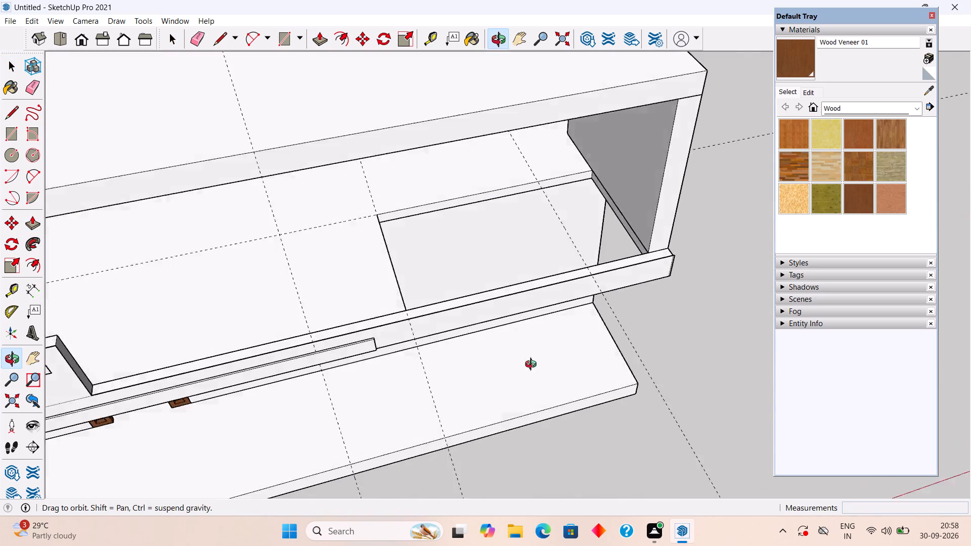
pyautogui.moveTo(533, 366); pyautogui.dragTo(396, 293, button='middle')
pyautogui.scroll(-1, 337, 397)
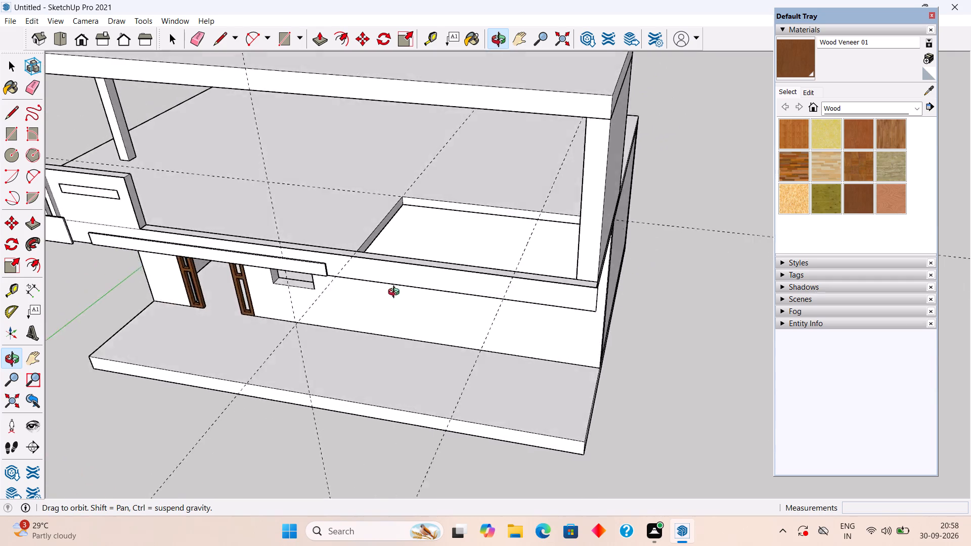
pyautogui.moveTo(396, 293); pyautogui.dragTo(546, 238, button='middle')
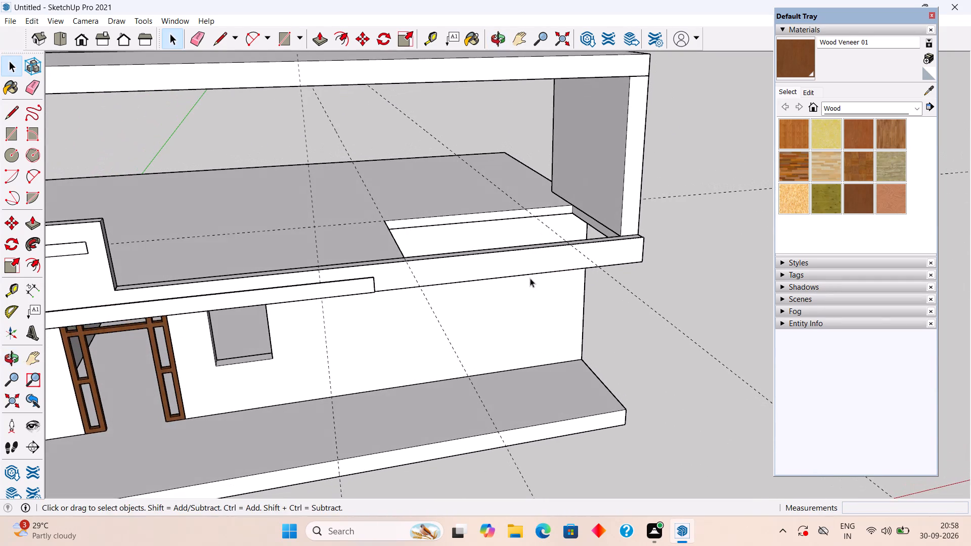
pyautogui.moveTo(528, 259); pyautogui.dragTo(449, 287, button='middle')
pyautogui.scroll(-1, 449, 287)
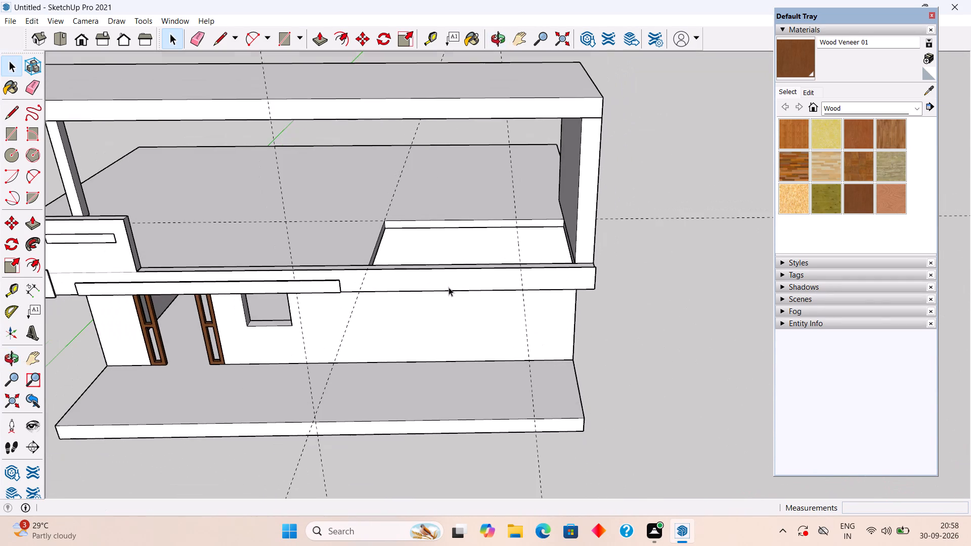
pyautogui.moveTo(429, 330); pyautogui.dragTo(466, 358, button='middle')
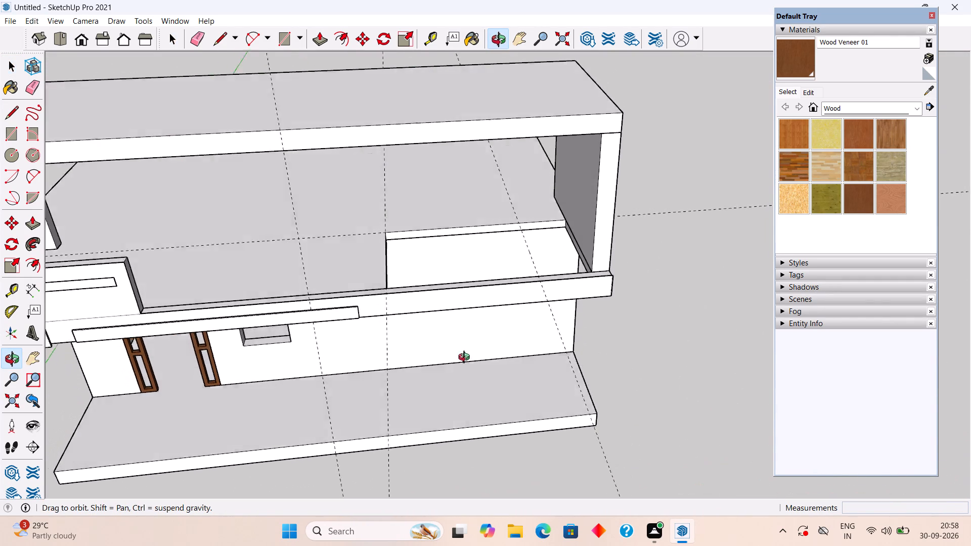
pyautogui.moveTo(466, 358); pyautogui.dragTo(466, 368, button='middle')
pyautogui.moveTo(432, 285); pyautogui.dragTo(417, 292, button='middle')
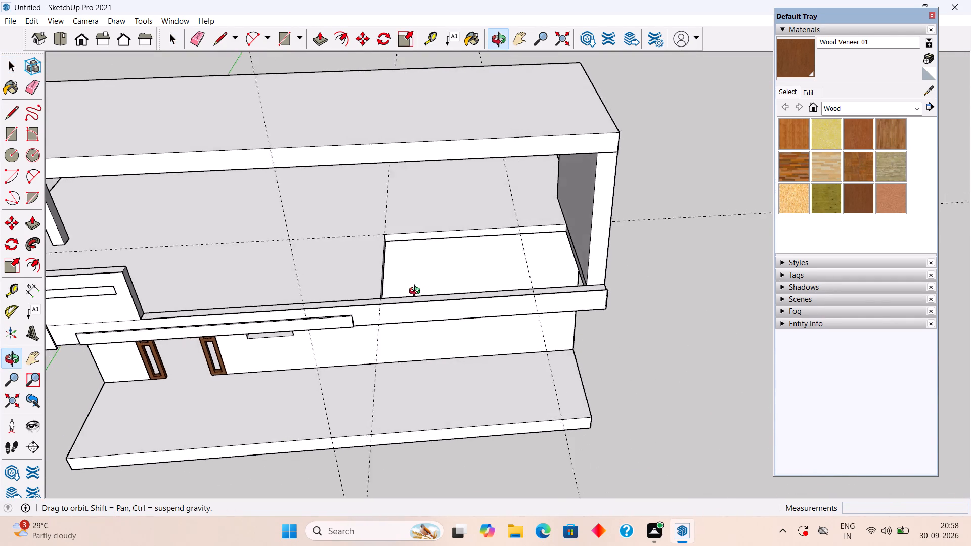
pyautogui.moveTo(417, 292); pyautogui.dragTo(92, 277, button='middle')
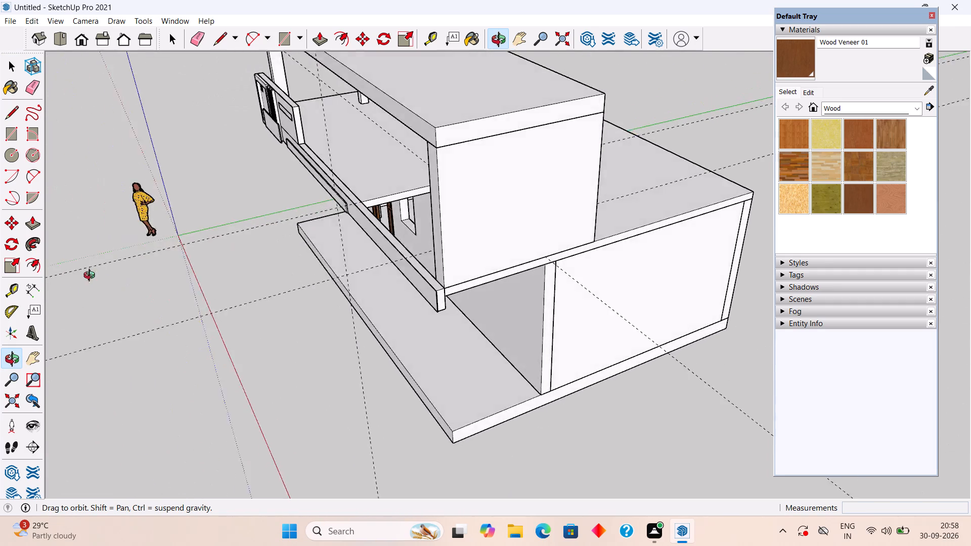
pyautogui.moveTo(92, 277); pyautogui.dragTo(454, 303, button='middle')
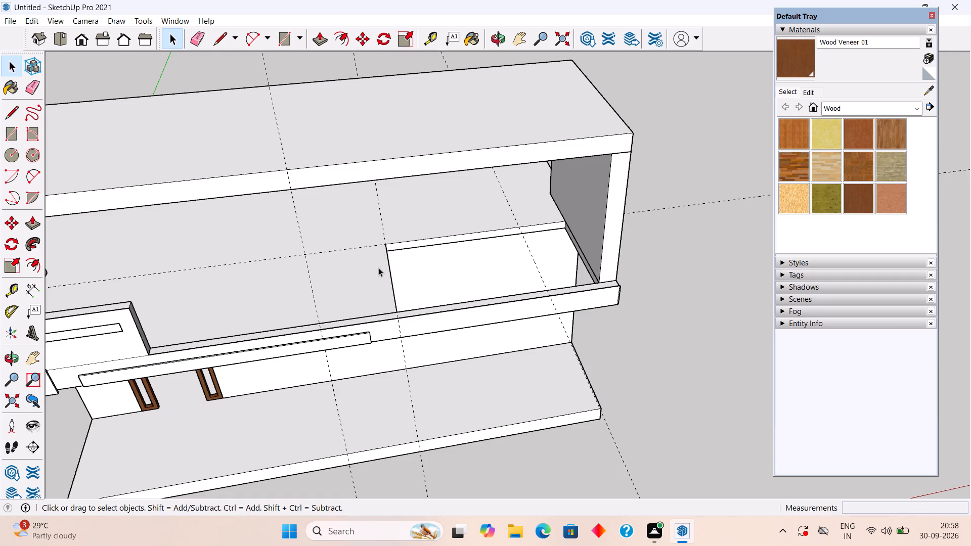
pyautogui.moveTo(378, 274); pyautogui.dragTo(606, 215, button='middle')
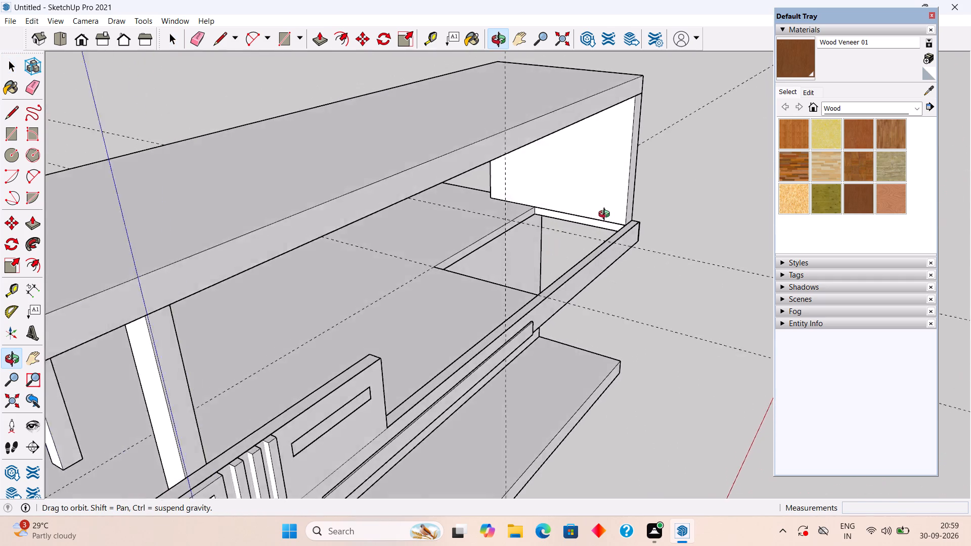
pyautogui.moveTo(606, 215); pyautogui.dragTo(601, 232, button='middle')
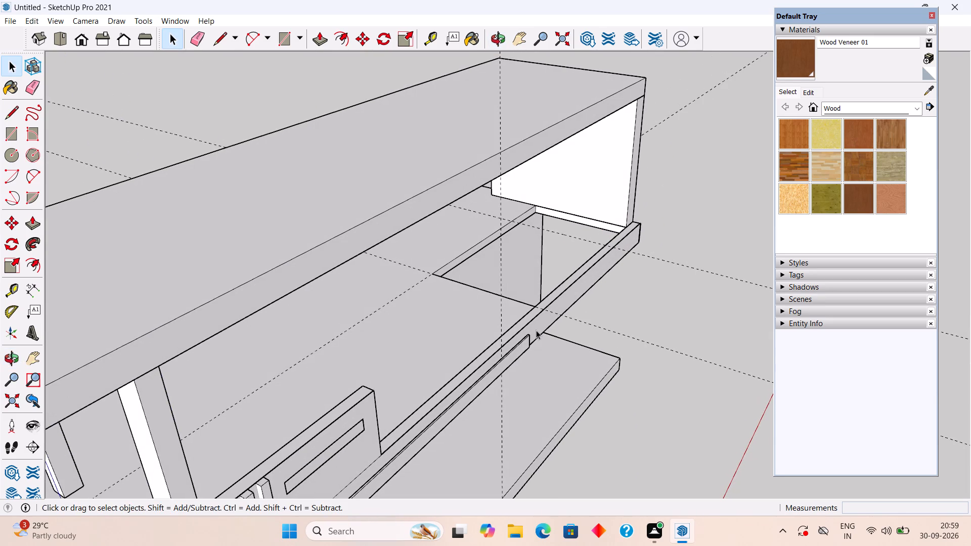
pyautogui.moveTo(538, 350); pyautogui.dragTo(491, 368, button='middle')
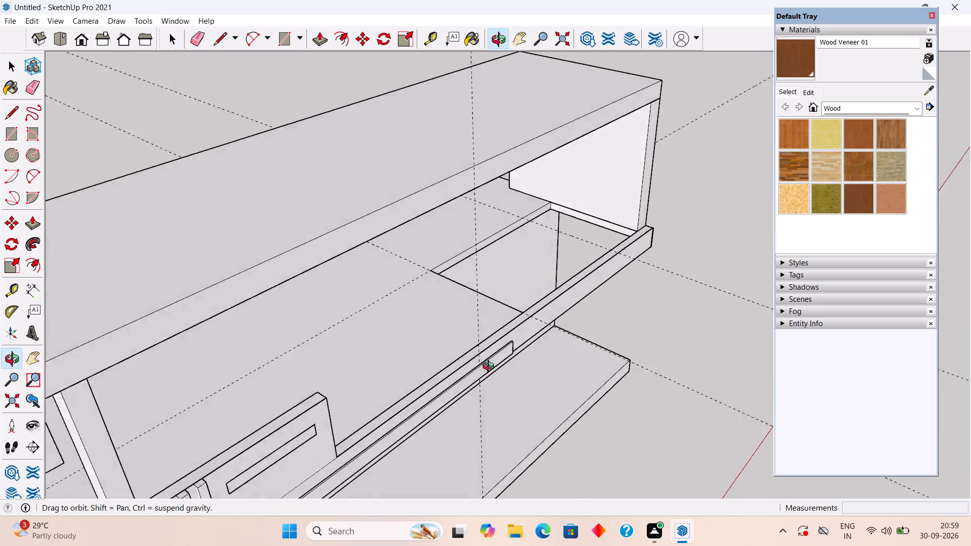
pyautogui.moveTo(491, 368); pyautogui.dragTo(281, 397, button='middle')
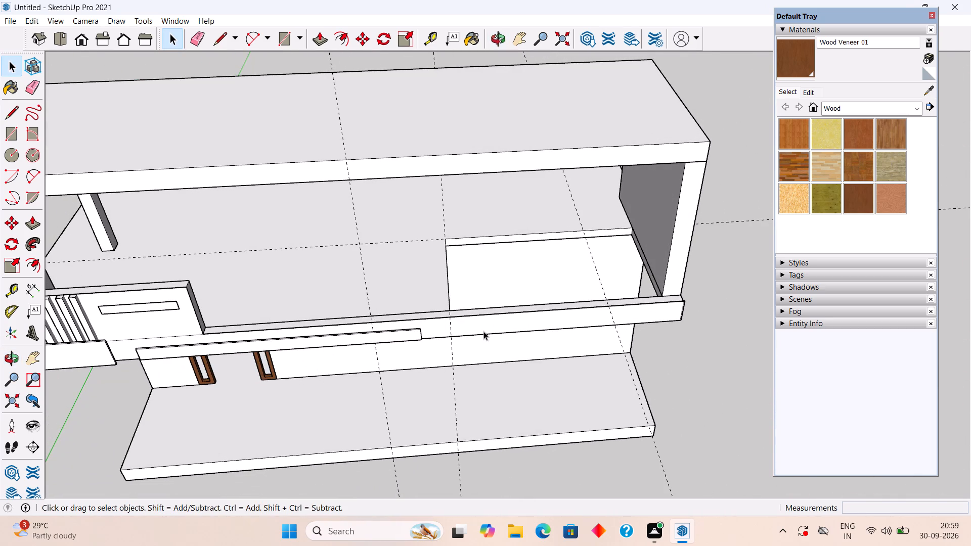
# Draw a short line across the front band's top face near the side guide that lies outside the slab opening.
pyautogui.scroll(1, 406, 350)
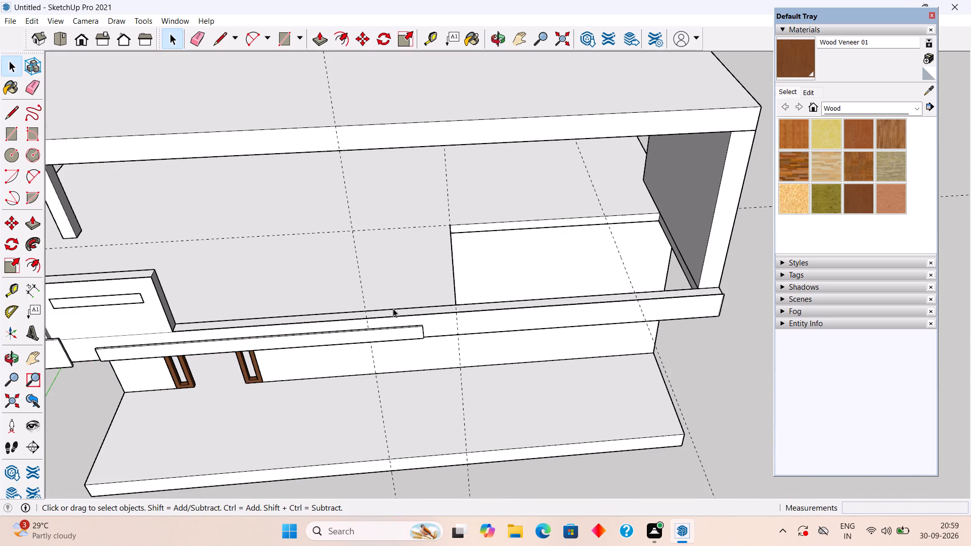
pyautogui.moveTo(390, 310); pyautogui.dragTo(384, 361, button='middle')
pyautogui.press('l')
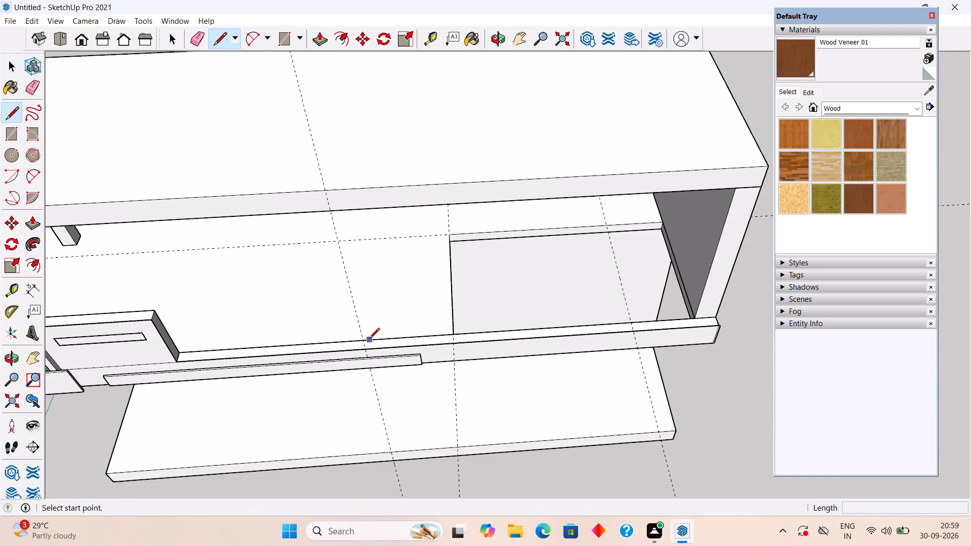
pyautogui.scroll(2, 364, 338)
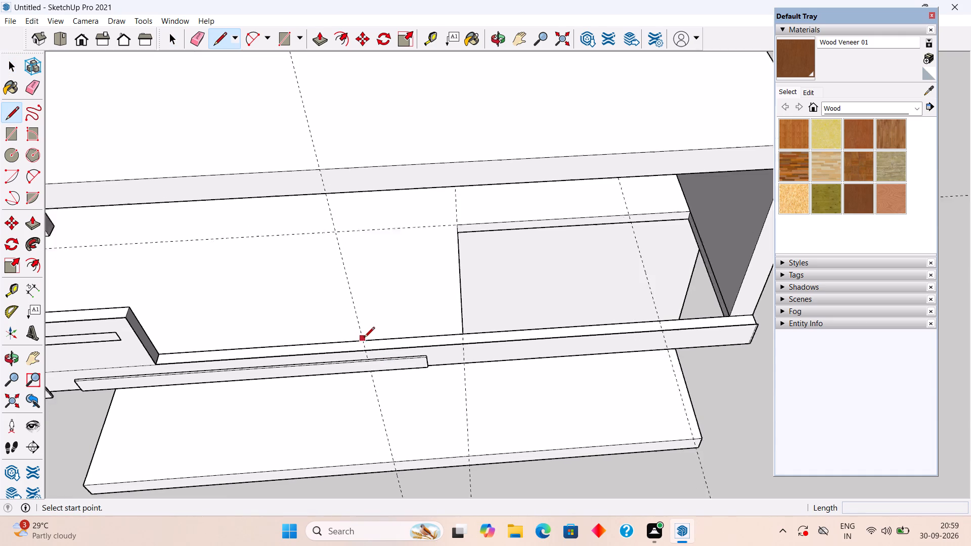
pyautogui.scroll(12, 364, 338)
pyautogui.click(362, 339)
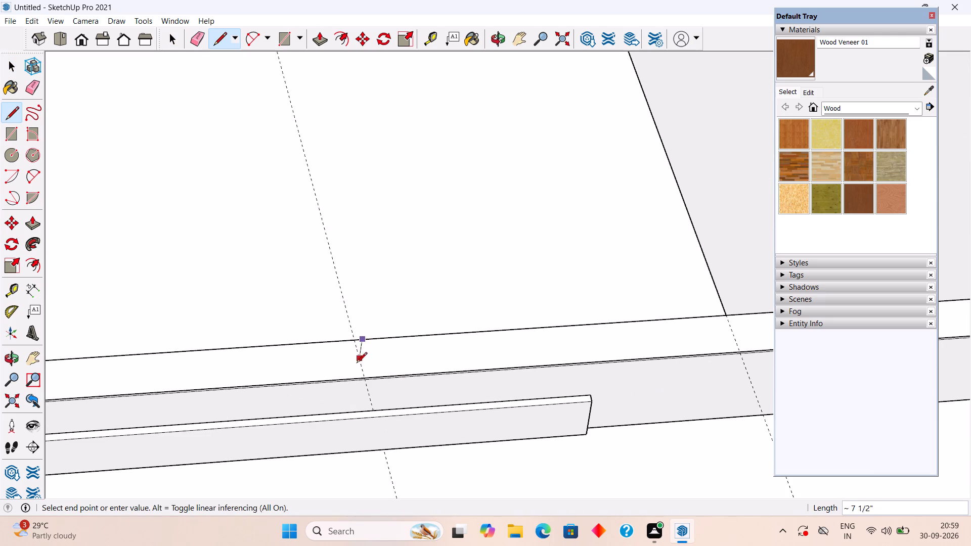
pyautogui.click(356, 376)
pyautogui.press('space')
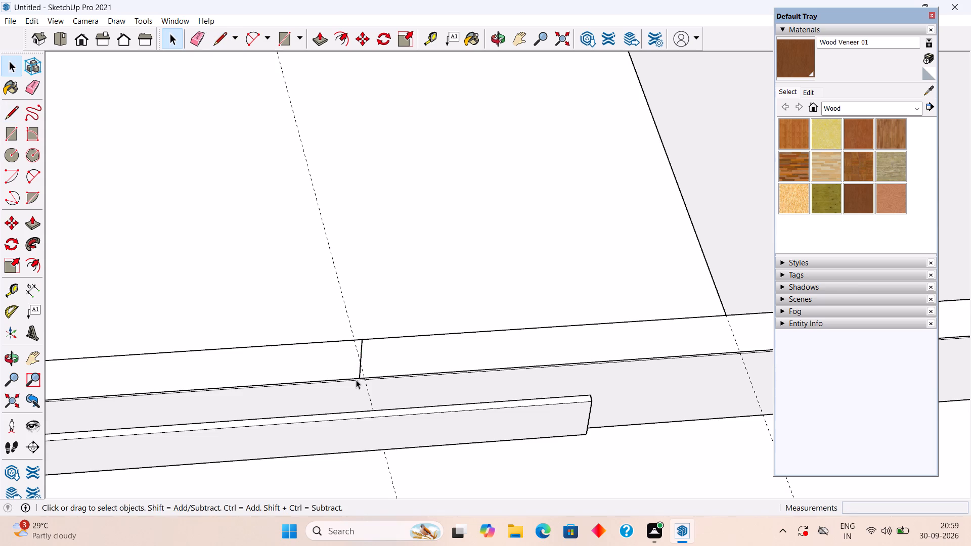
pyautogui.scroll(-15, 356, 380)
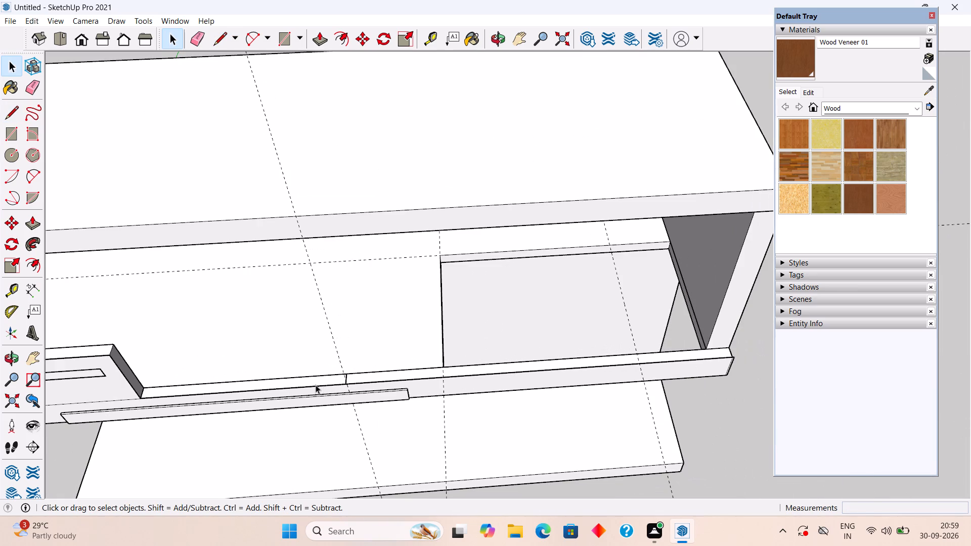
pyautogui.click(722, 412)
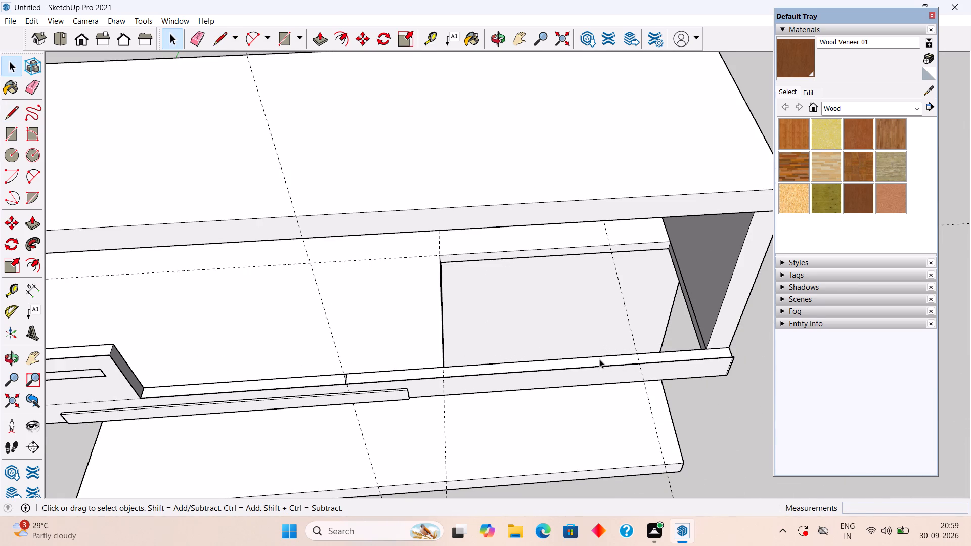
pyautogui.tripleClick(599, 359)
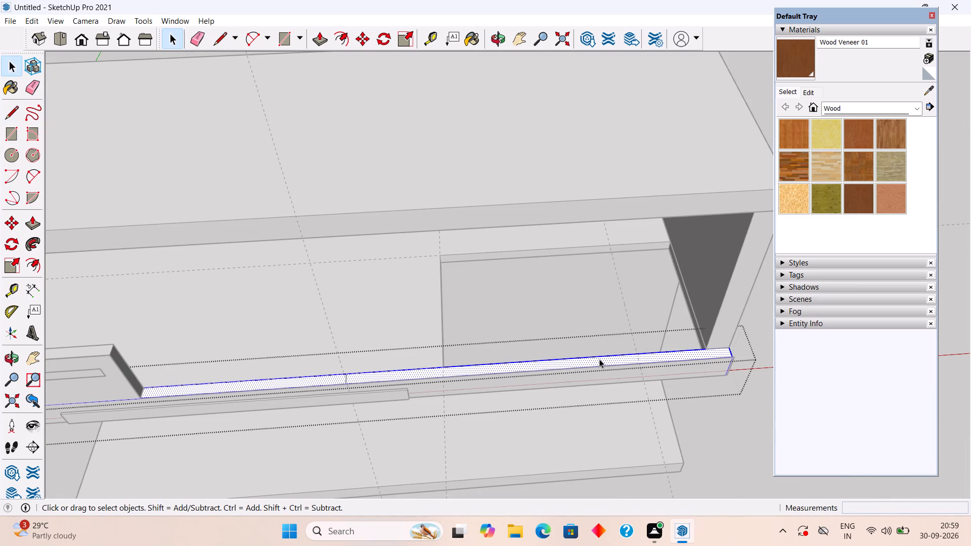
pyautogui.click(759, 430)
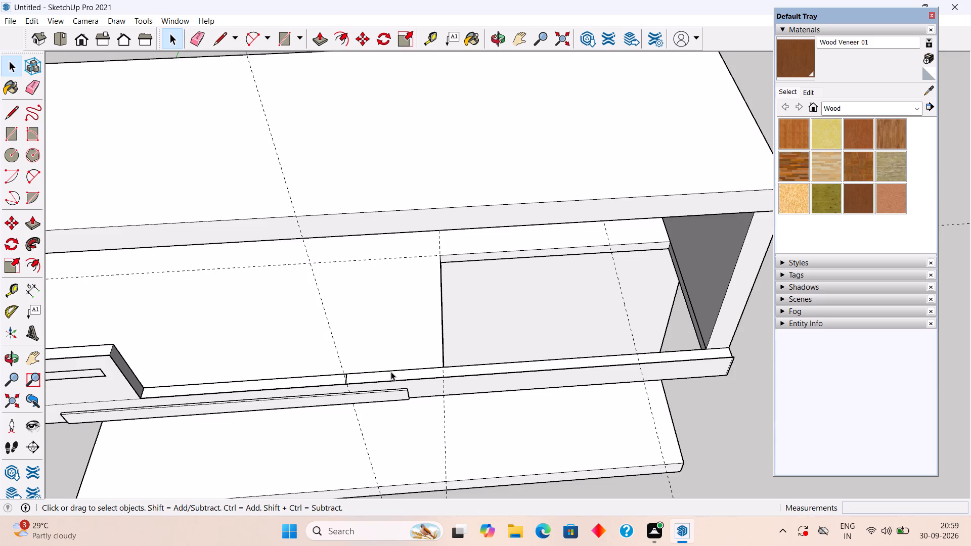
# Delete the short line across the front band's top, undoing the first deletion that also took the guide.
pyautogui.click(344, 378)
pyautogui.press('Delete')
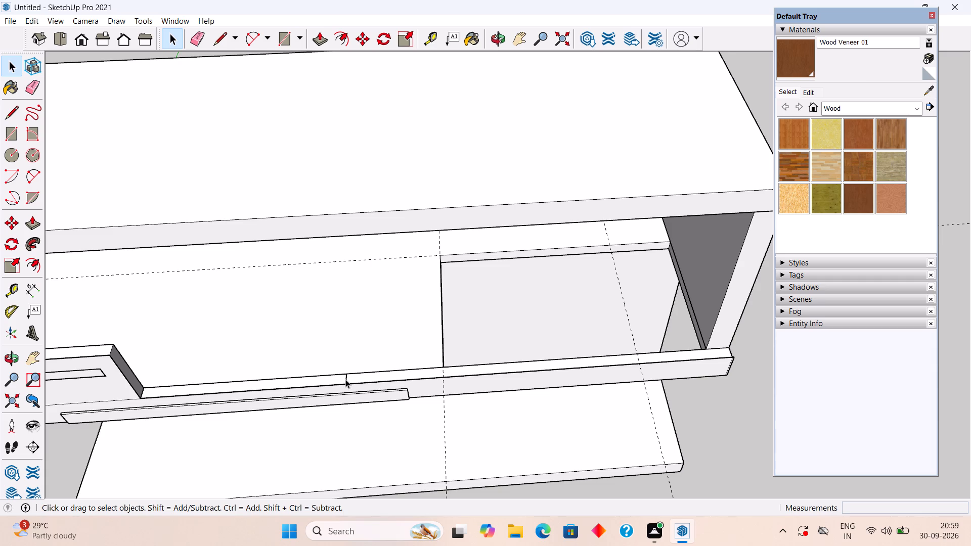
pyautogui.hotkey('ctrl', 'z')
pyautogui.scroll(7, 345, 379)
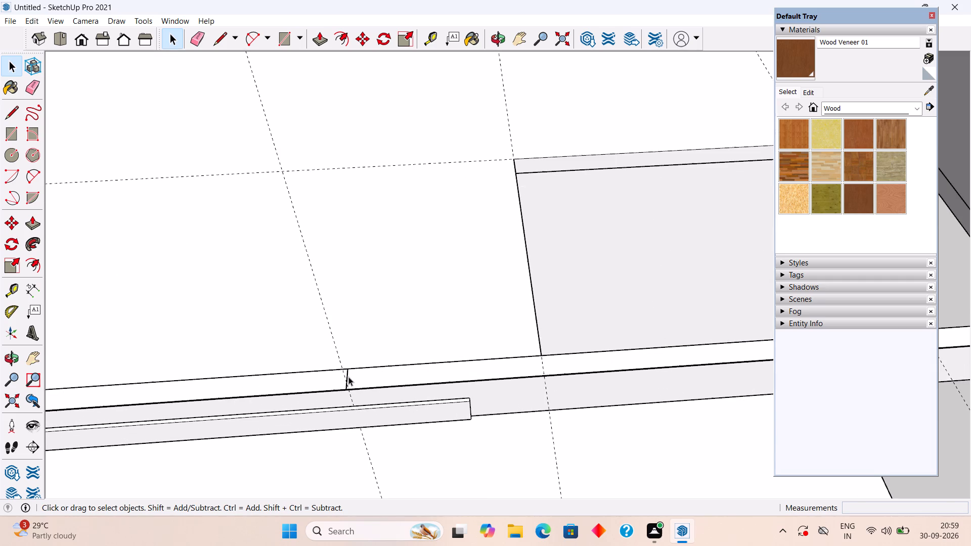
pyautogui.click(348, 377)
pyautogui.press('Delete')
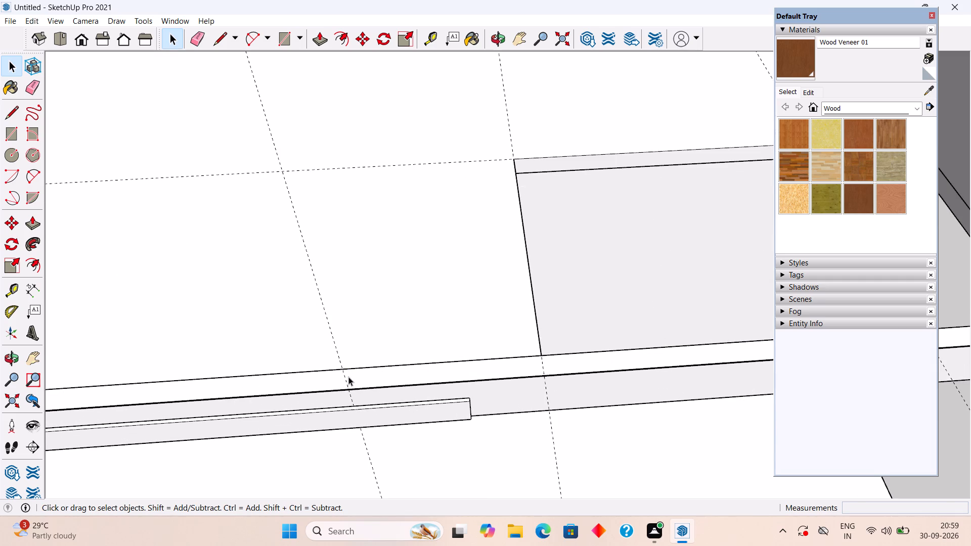
# Draw a rectangle about 16'3" by 6" on the front band's top, from the side guide to the band's end by the upper wall.
pyautogui.press('r')
pyautogui.click(349, 370)
pyautogui.scroll(-10, 457, 393)
pyautogui.scroll(1, 451, 389)
pyautogui.scroll(-1, 449, 387)
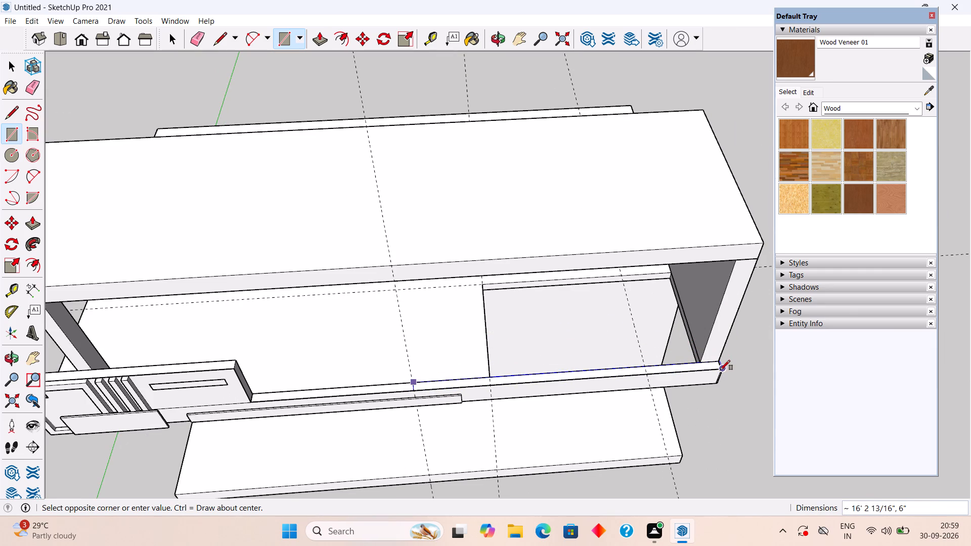
pyautogui.click(720, 370)
pyautogui.press('space')
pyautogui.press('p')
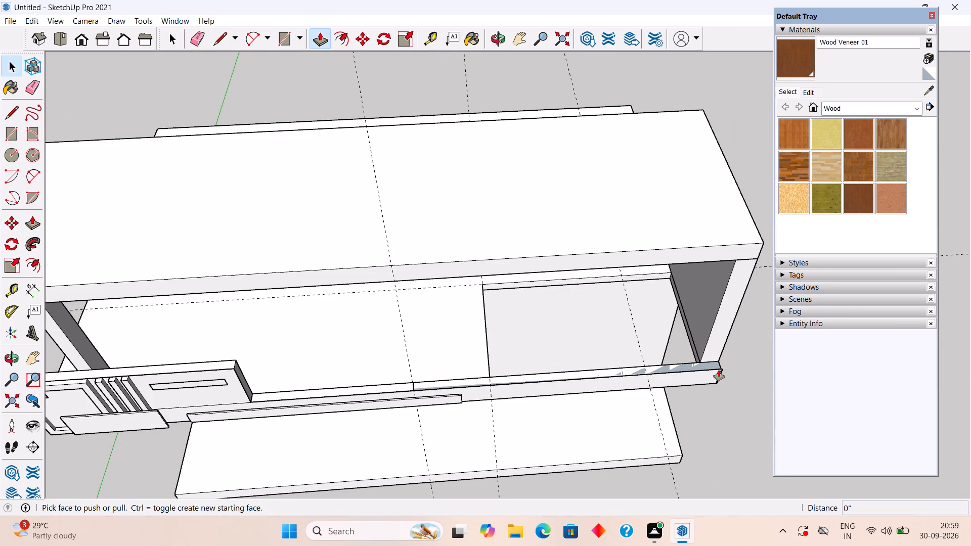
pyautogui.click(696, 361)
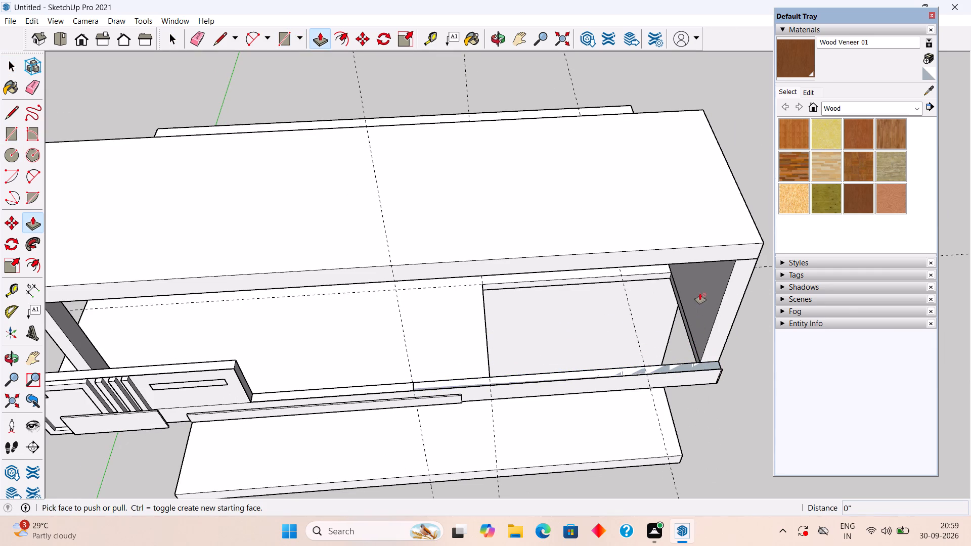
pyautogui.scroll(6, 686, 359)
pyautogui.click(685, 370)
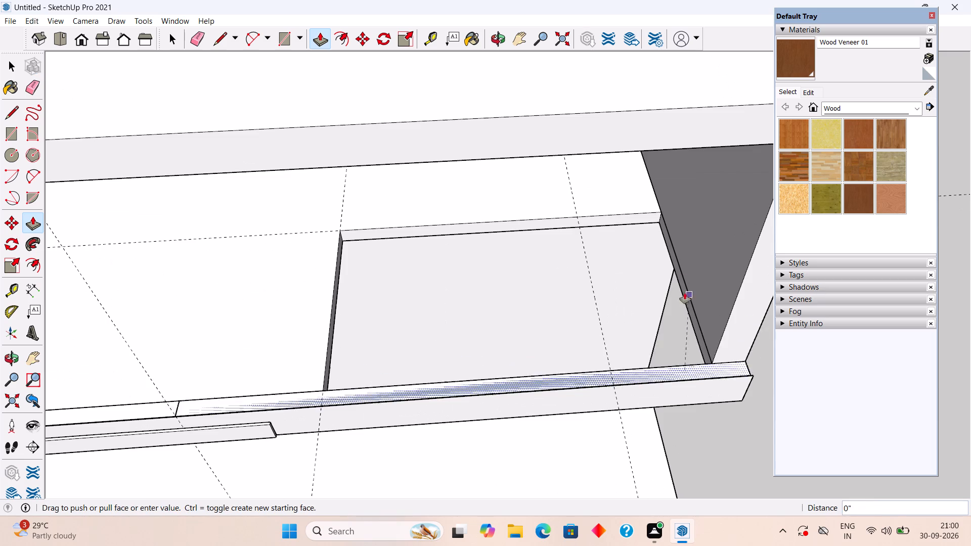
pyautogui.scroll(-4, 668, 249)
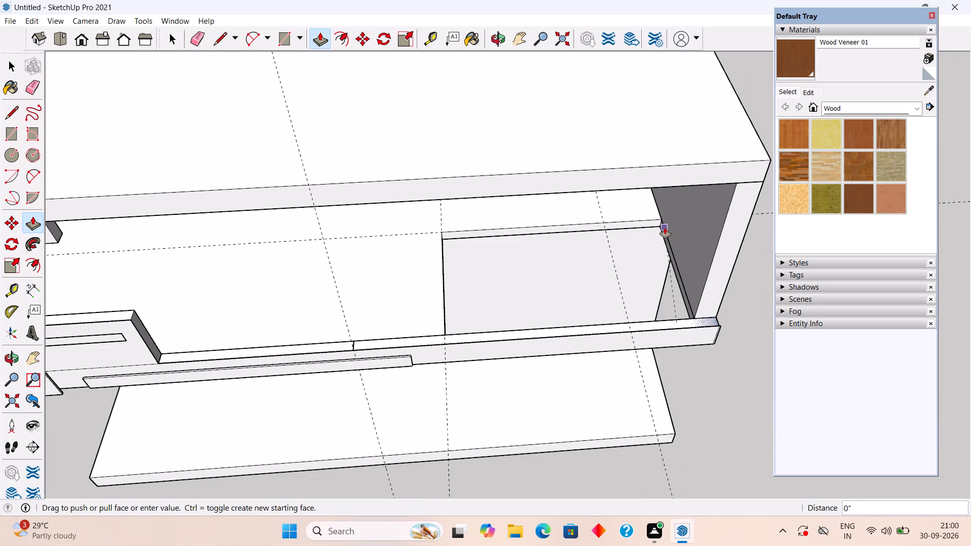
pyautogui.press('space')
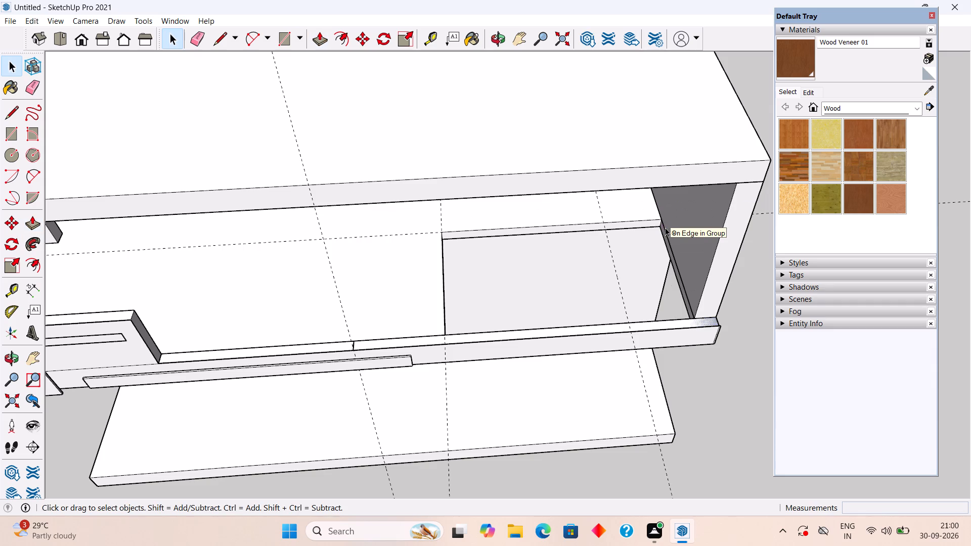
# Undo the rectangle drawn on the front band's top.
pyautogui.hotkey('ctrl', 'z')
pyautogui.hotkey('ctrl', 'z')
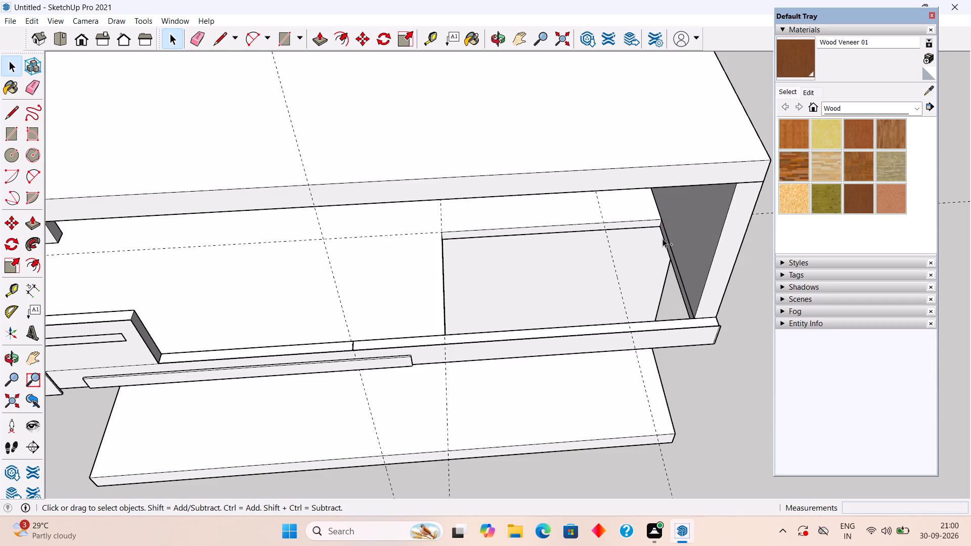
pyautogui.hotkey('ctrl', 'z')
pyautogui.hotkey('ctrl', 'z')
pyautogui.hotkey('ctrl', 'z')
# Undo the slab opening's widening, cut and outline, going back to the solid upper-floor slab with its guides.
pyautogui.moveTo(629, 371); pyautogui.dragTo(758, 372, button='middle')
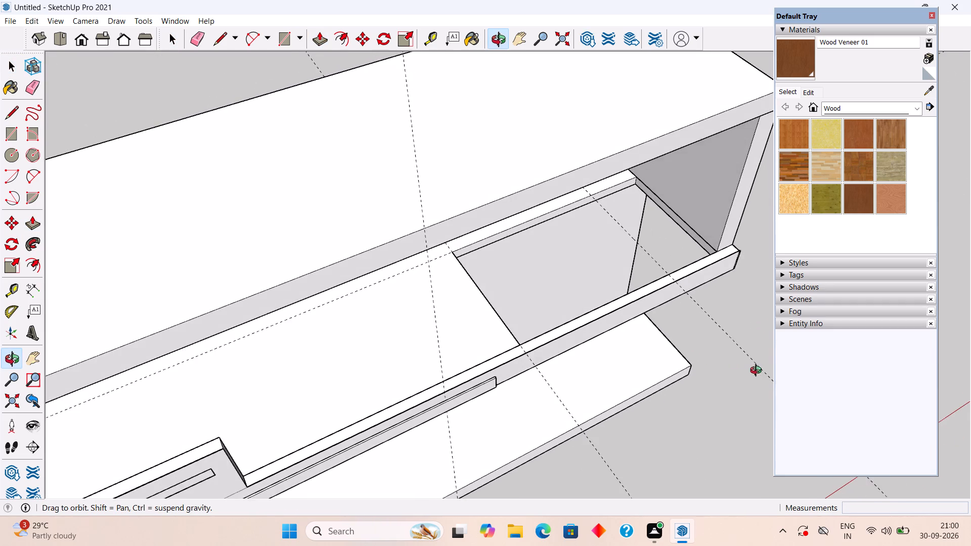
pyautogui.moveTo(758, 372); pyautogui.dragTo(763, 371, button='middle')
pyautogui.moveTo(561, 338); pyautogui.dragTo(498, 383, button='middle')
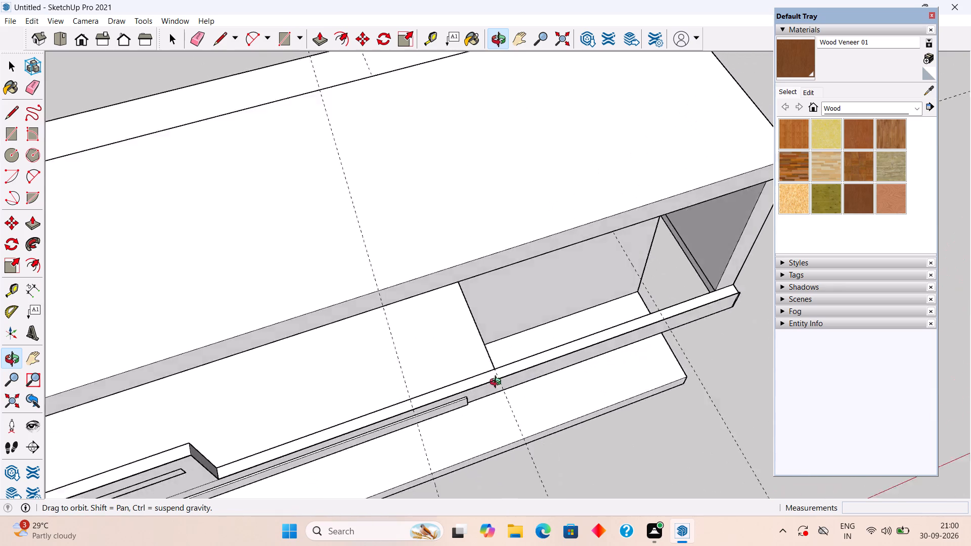
pyautogui.moveTo(498, 383); pyautogui.dragTo(326, 371, button='middle')
pyautogui.moveTo(411, 360); pyautogui.dragTo(165, 336, button='middle')
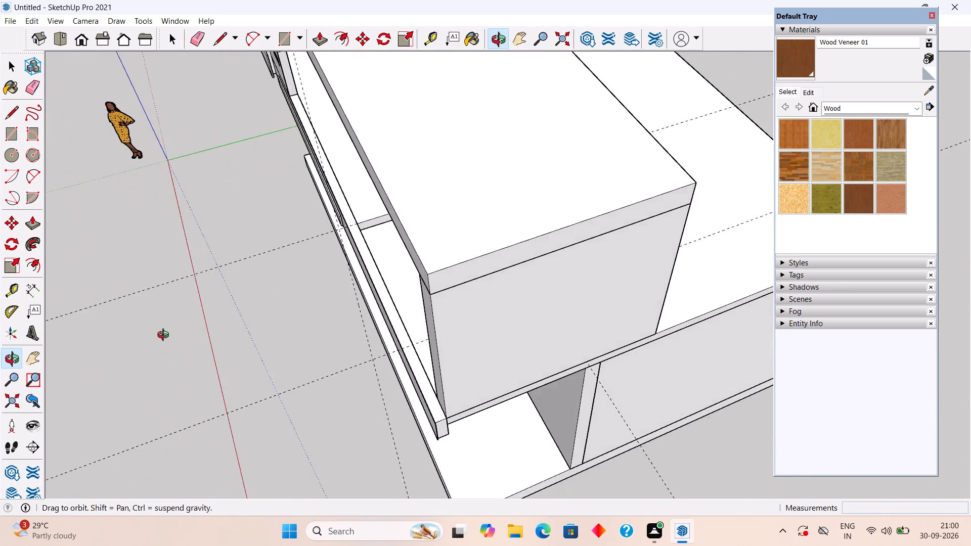
pyautogui.moveTo(165, 336); pyautogui.dragTo(545, 294, button='middle')
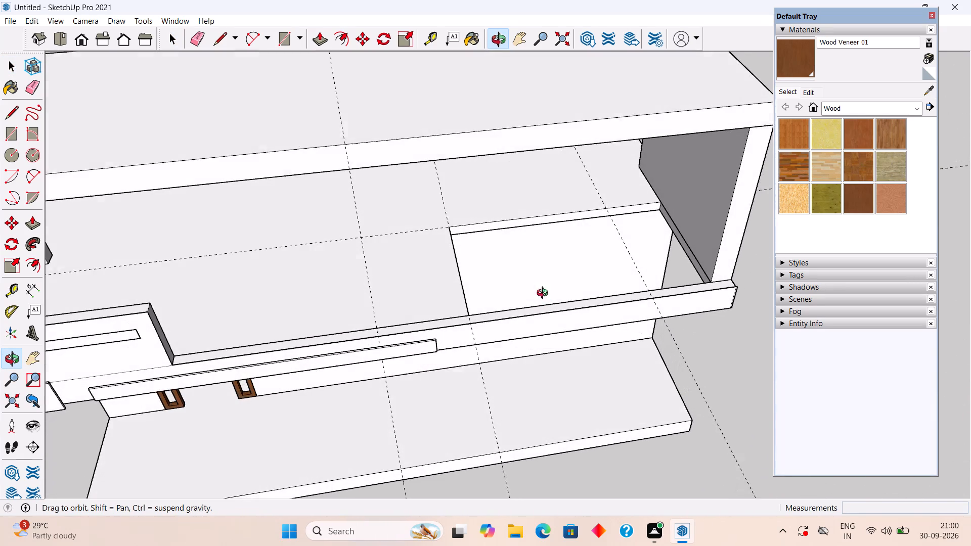
pyautogui.moveTo(545, 294); pyautogui.dragTo(544, 292, button='middle')
pyautogui.hotkey('ctrl', 'z')
pyautogui.hotkey('ctrl', 'z')
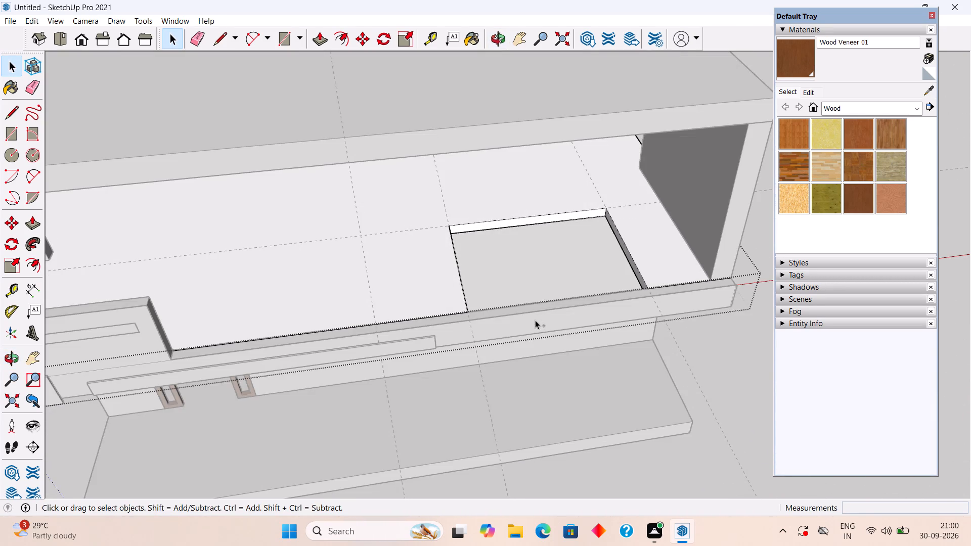
pyautogui.hotkey('ctrl', 'z')
pyautogui.press('z')
pyautogui.hotkey('ctrl', 'z')
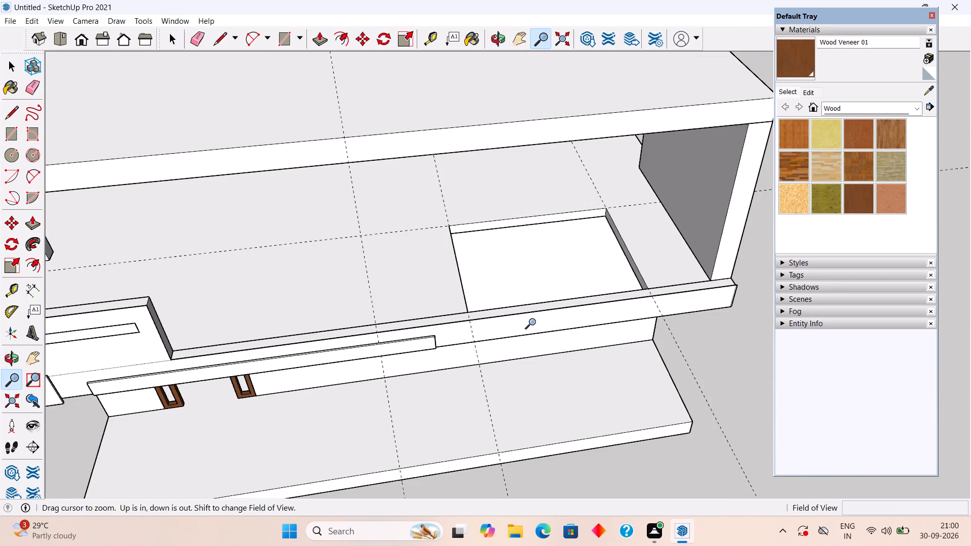
pyautogui.hotkey('ctrl', 'z')
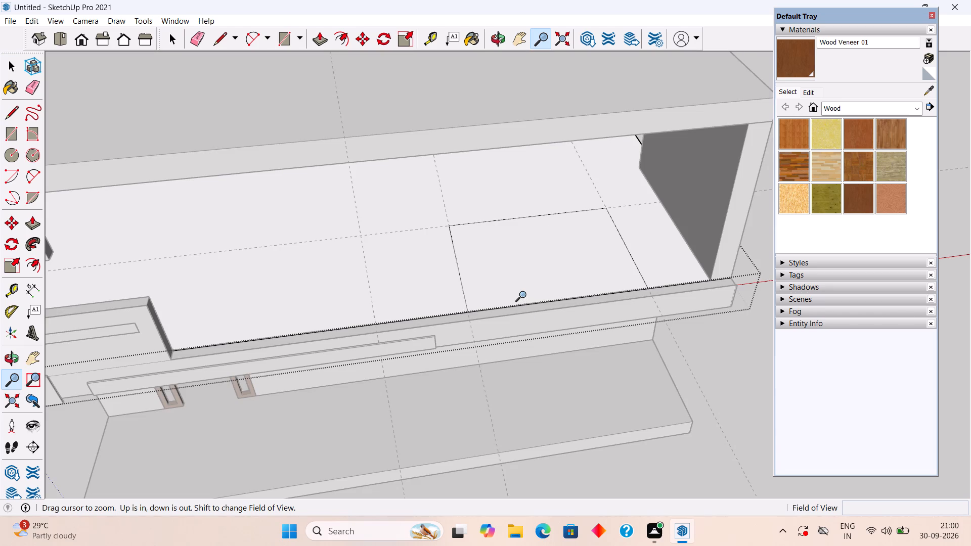
pyautogui.hotkey('ctrl', 'z')
# Place a guide 9" inside the upper slab's front edge, parallel to the front band.
pyautogui.moveTo(524, 281); pyautogui.dragTo(537, 317, button='middle')
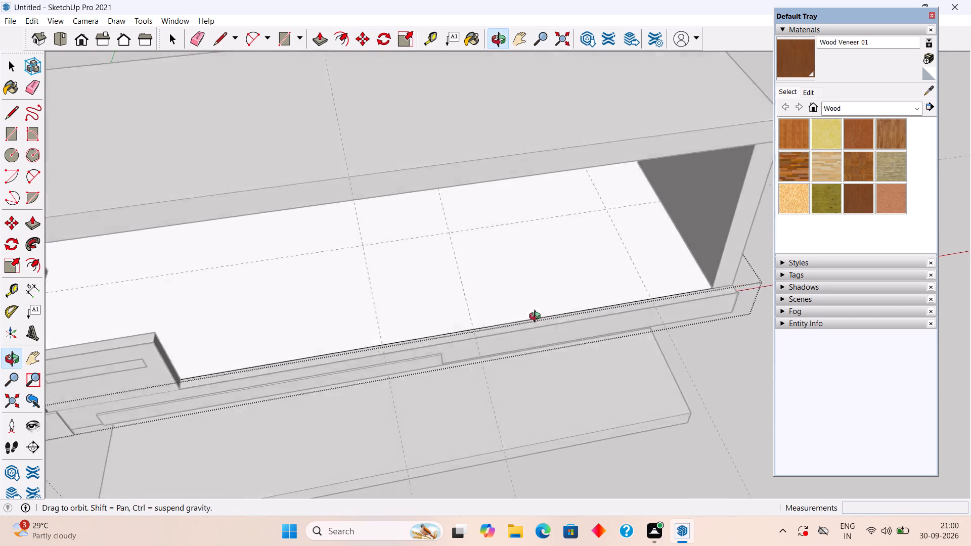
pyautogui.moveTo(537, 317); pyautogui.dragTo(531, 353, button='middle')
pyautogui.moveTo(527, 329); pyautogui.dragTo(230, 127, button='middle')
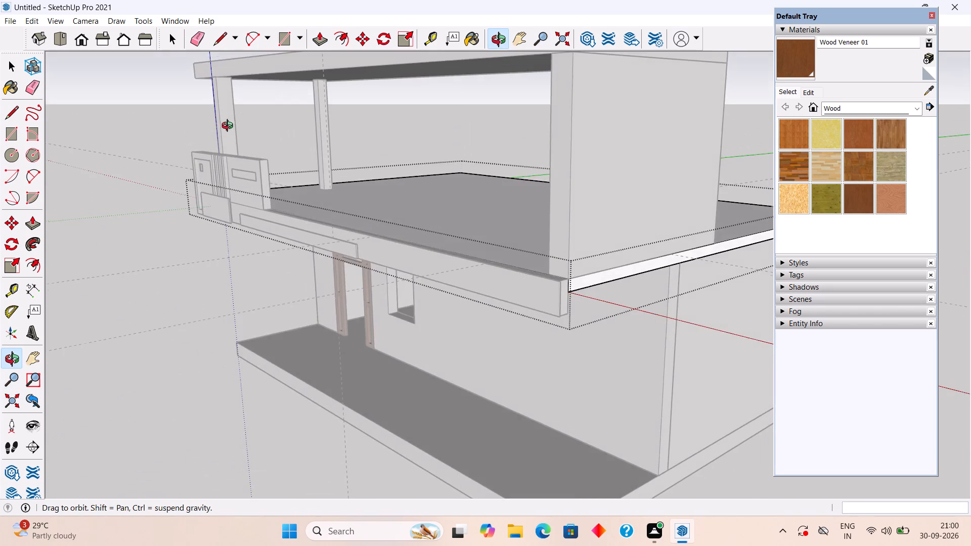
pyautogui.moveTo(230, 127); pyautogui.dragTo(151, 172, button='middle')
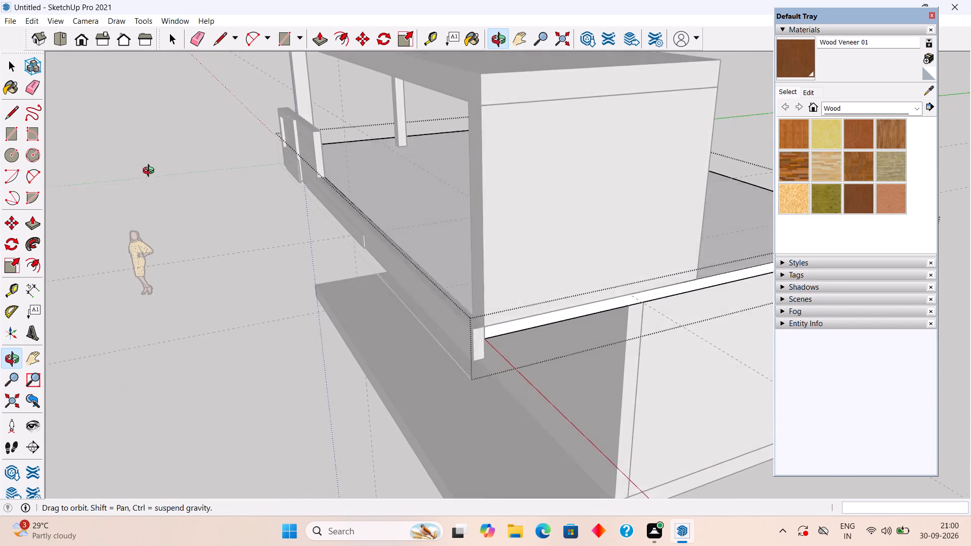
pyautogui.moveTo(151, 172); pyautogui.dragTo(263, 259, button='middle')
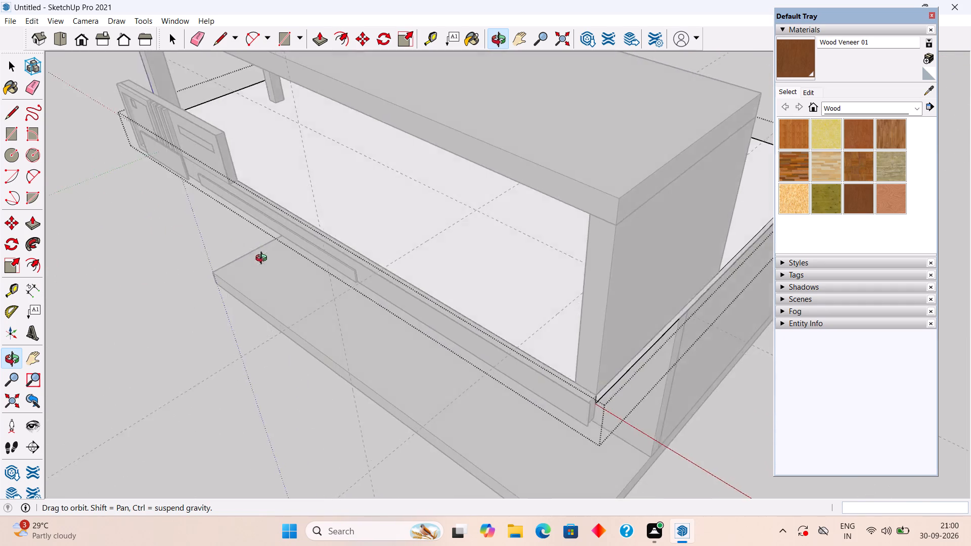
pyautogui.moveTo(263, 259); pyautogui.dragTo(398, 279, button='middle')
pyautogui.scroll(5, 502, 297)
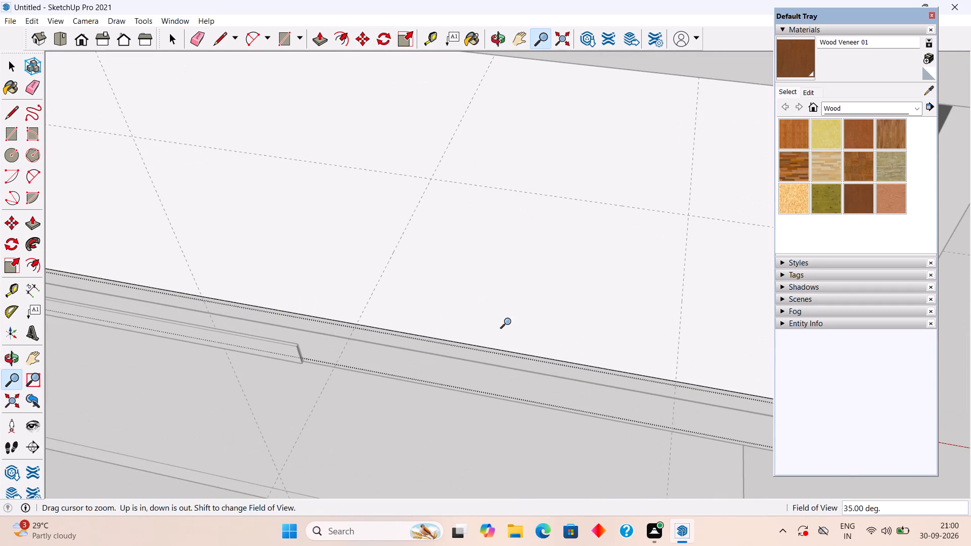
pyautogui.press('t')
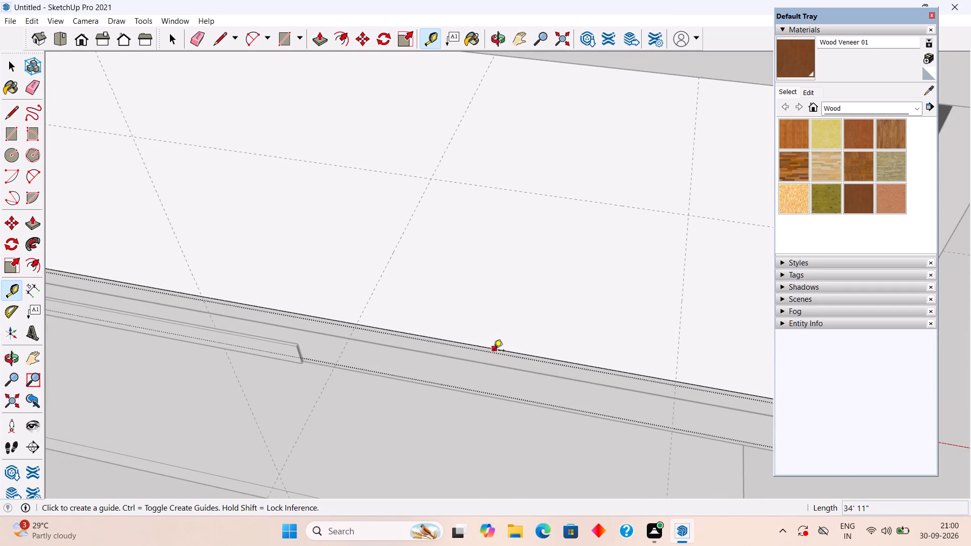
pyautogui.click(494, 348)
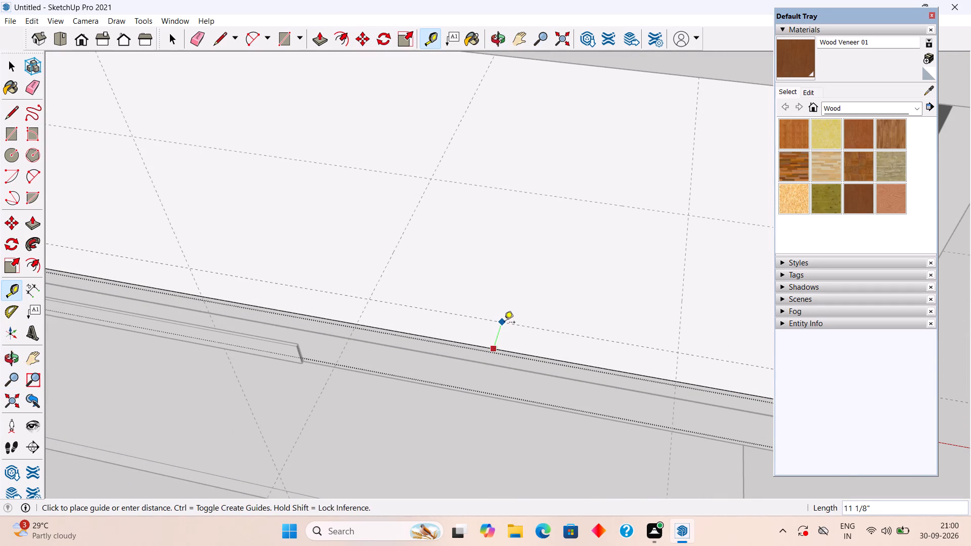
pyautogui.write('9"')
pyautogui.press('Return')
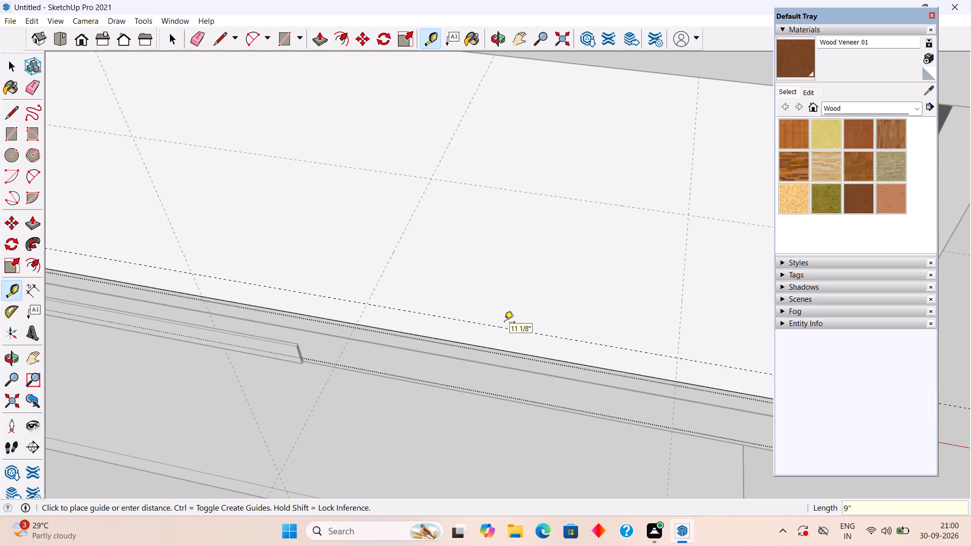
pyautogui.press('space')
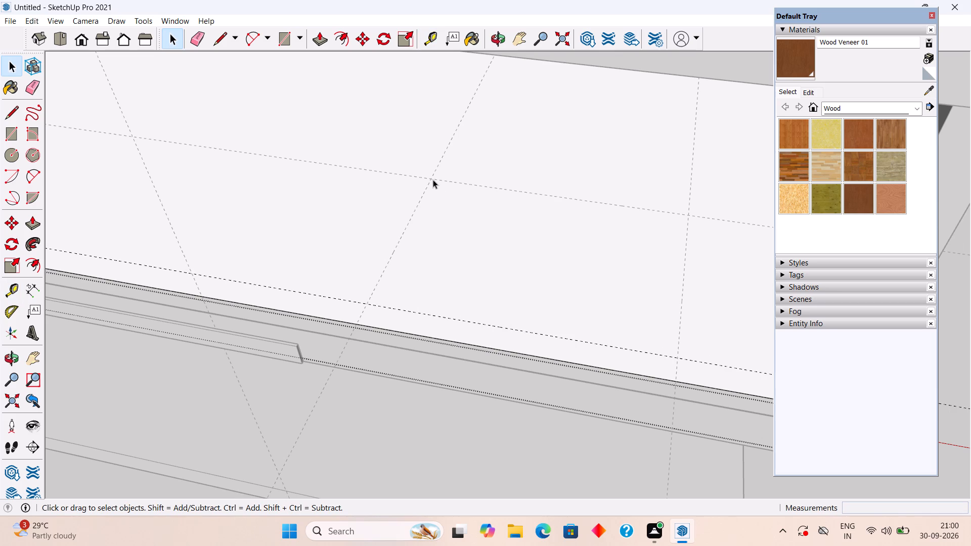
# Draw an 11'3" by 5'9" rectangle on the slab, from the inner guide crossing to where the 9" guide meets the side wall.
pyautogui.press('r')
pyautogui.click(432, 179)
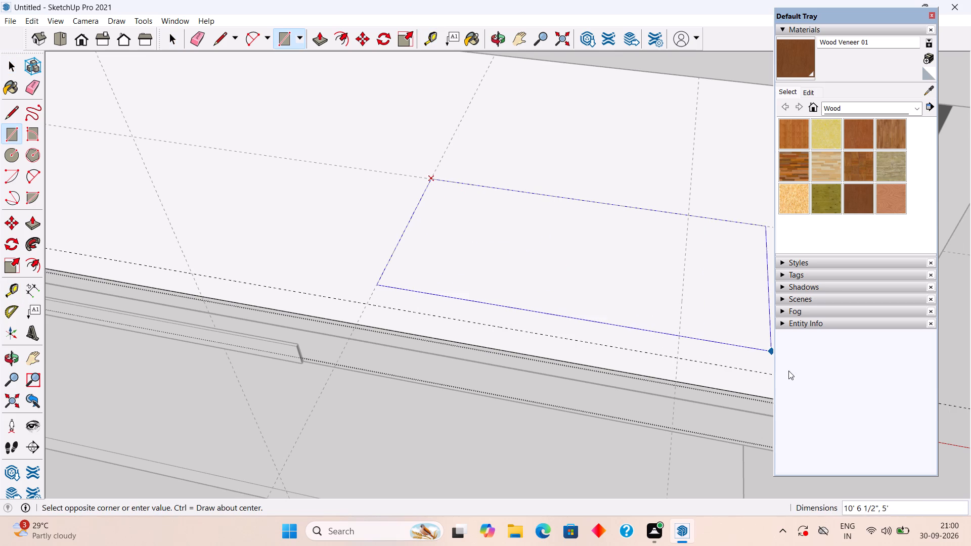
pyautogui.scroll(-4, 666, 345)
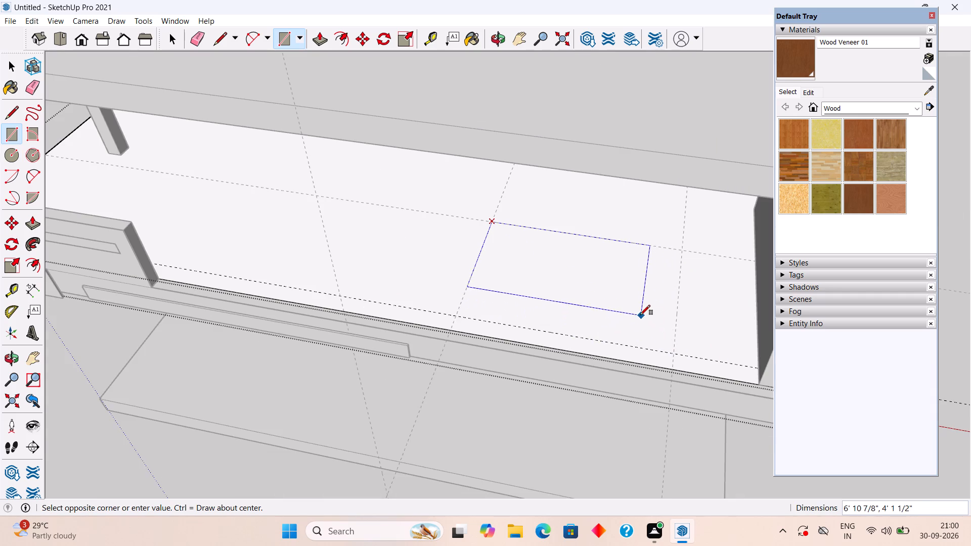
pyautogui.click(756, 366)
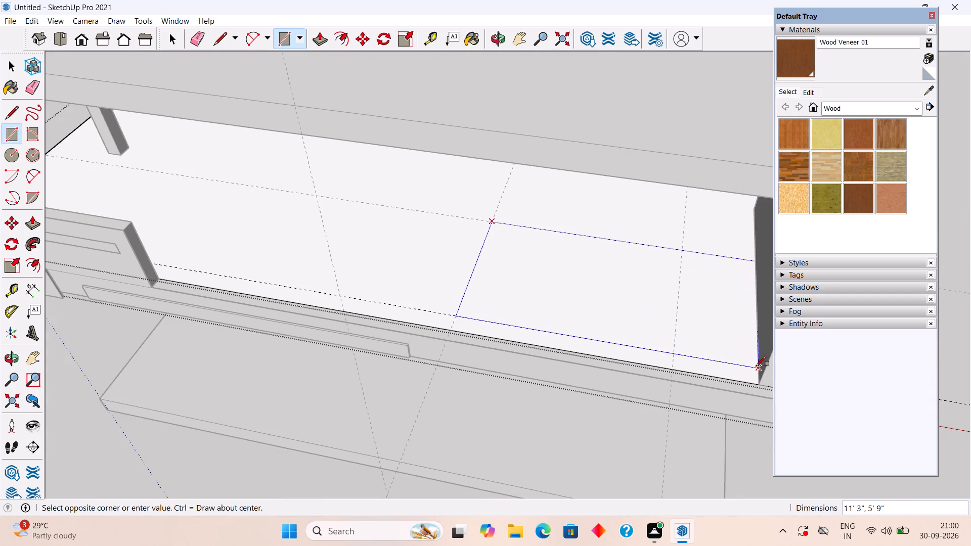
# Push the new rectangle 6" down through the slab to cut the opening beside the side wall.
pyautogui.press('space')
pyautogui.doubleClick(695, 323)
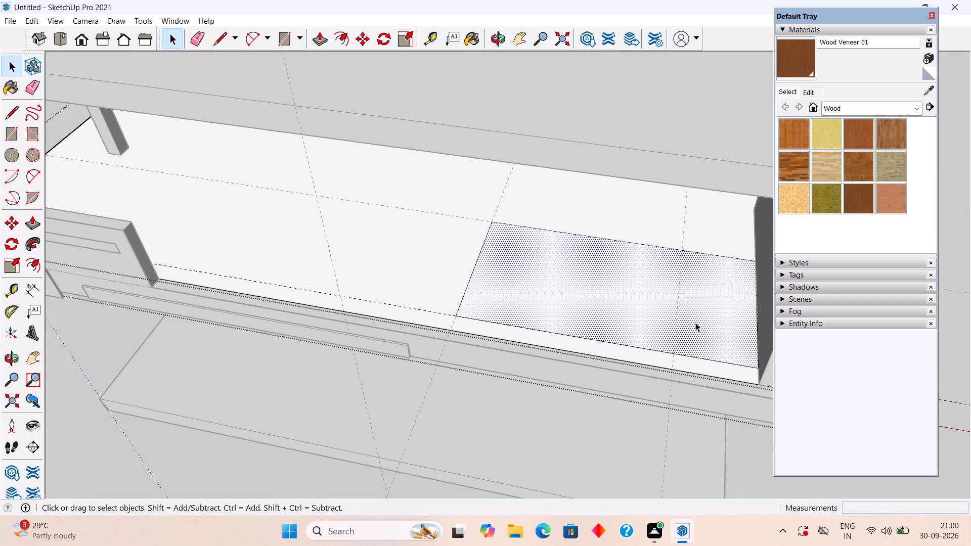
pyautogui.press('p')
pyautogui.click(695, 323)
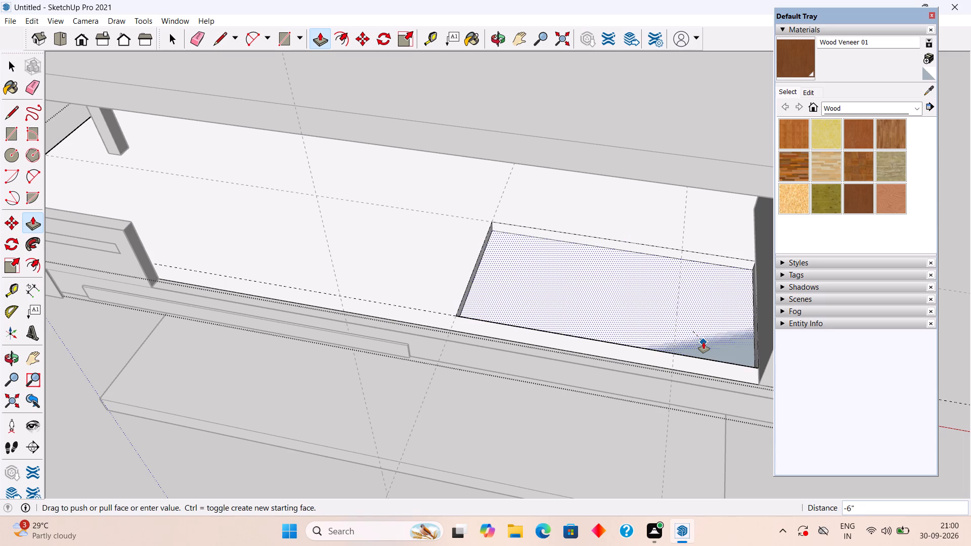
pyautogui.click(703, 342)
pyautogui.press('space')
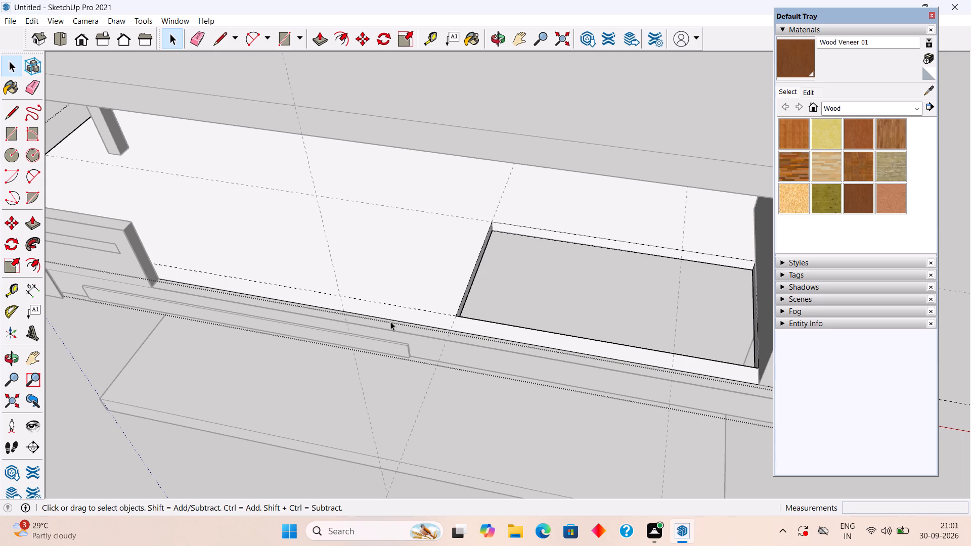
# Place a guide 3' outside the opening's short edge, on the side away from the side wall, and leave the slab group.
pyautogui.press('t')
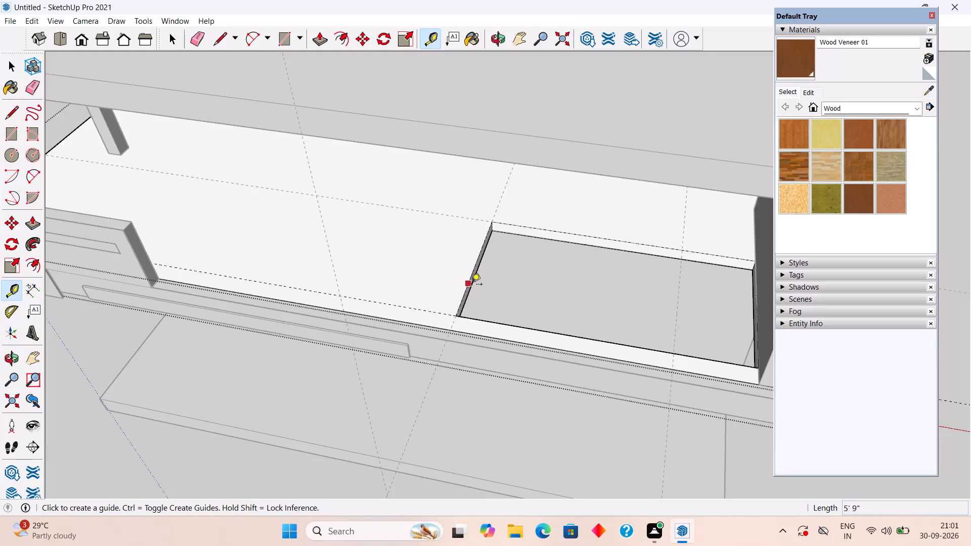
pyautogui.click(471, 285)
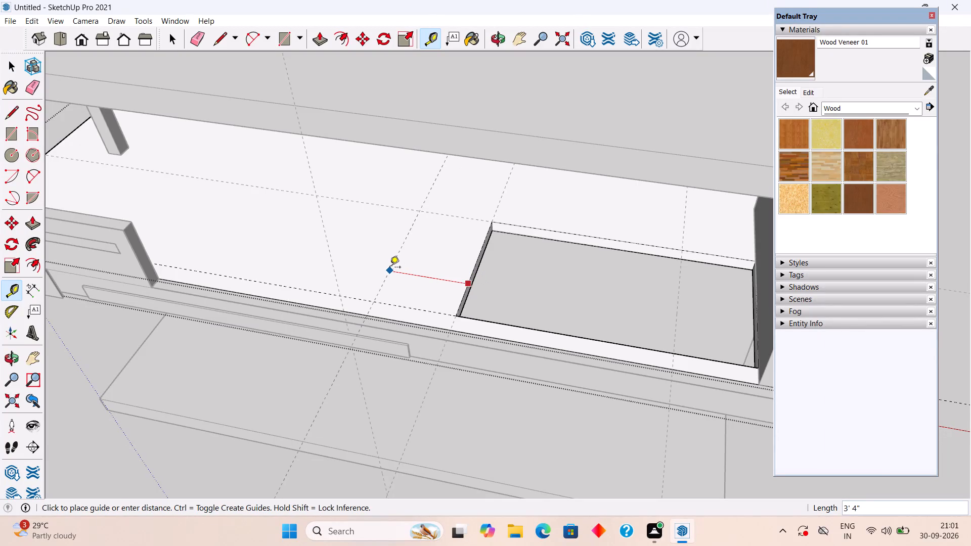
pyautogui.write("3'")
pyautogui.press('Return')
pyautogui.press('space')
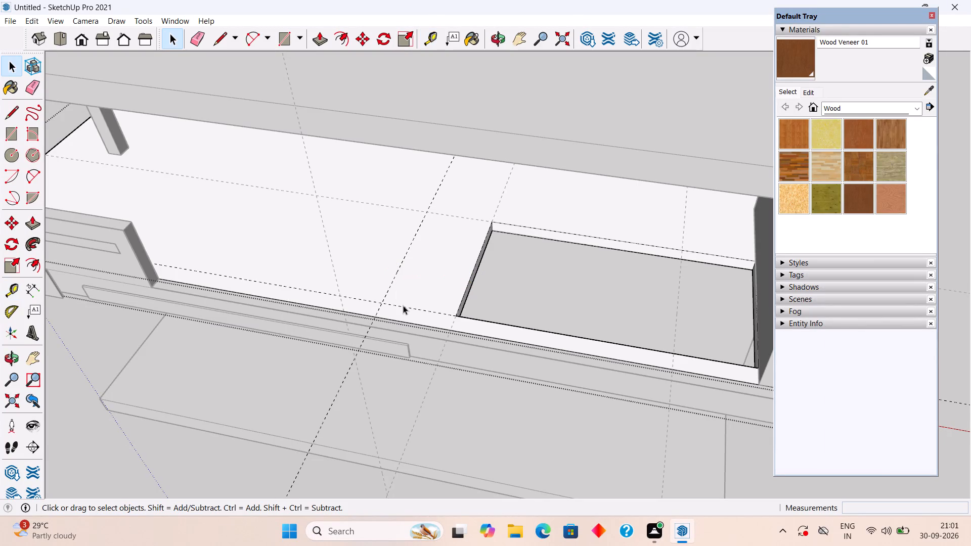
pyautogui.moveTo(403, 305); pyautogui.dragTo(434, 252, button='middle')
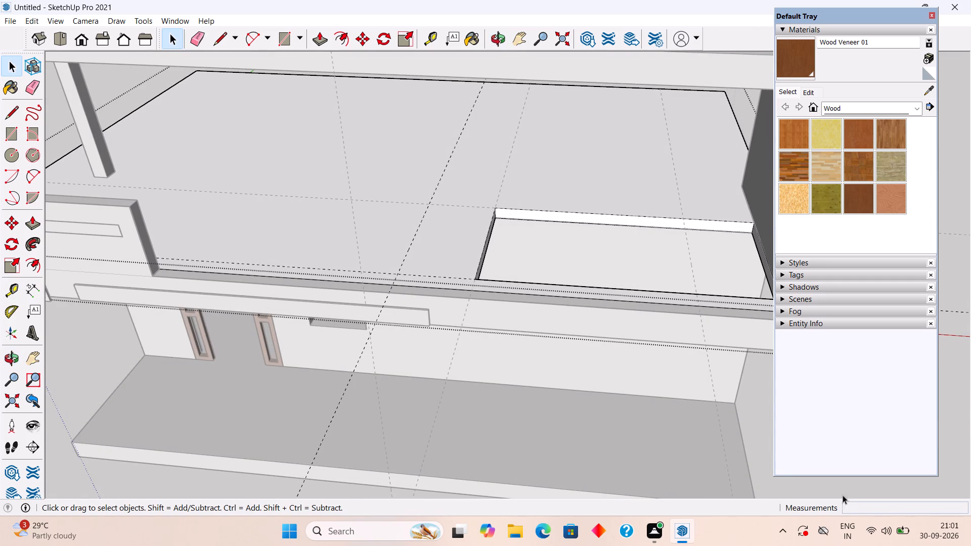
pyautogui.scroll(-5, 470, 372)
pyautogui.click(153, 381)
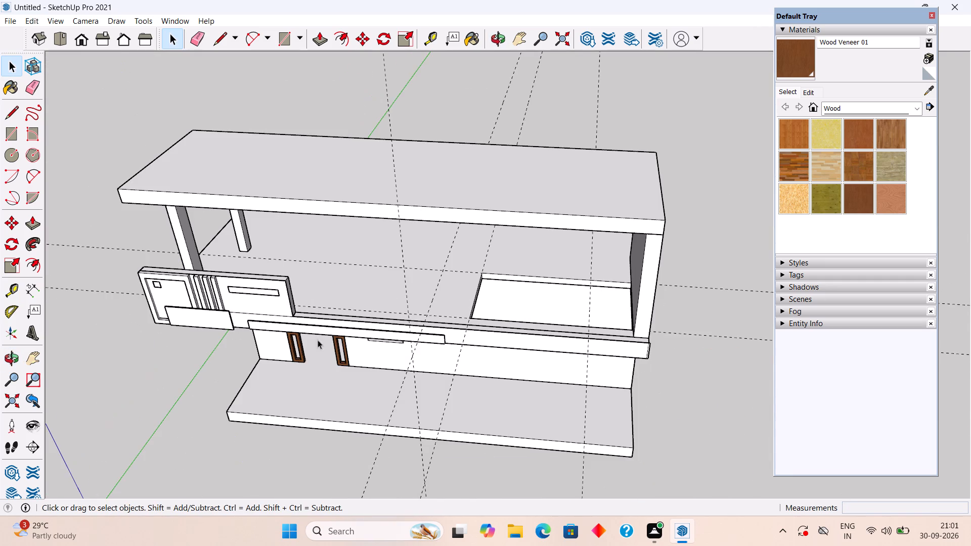
# Draw a 14'3" by 9" rectangle on the slab's front strip, from the 3' and 9" guides' crossing to the side wall.
pyautogui.scroll(3, 529, 314)
pyautogui.moveTo(540, 308); pyautogui.dragTo(514, 385, button='middle')
pyautogui.press('r')
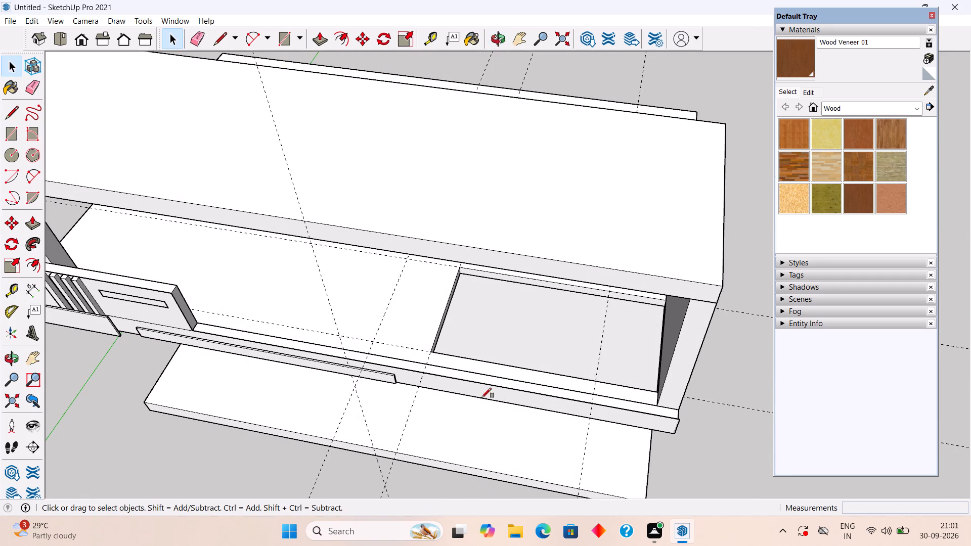
pyautogui.click(376, 340)
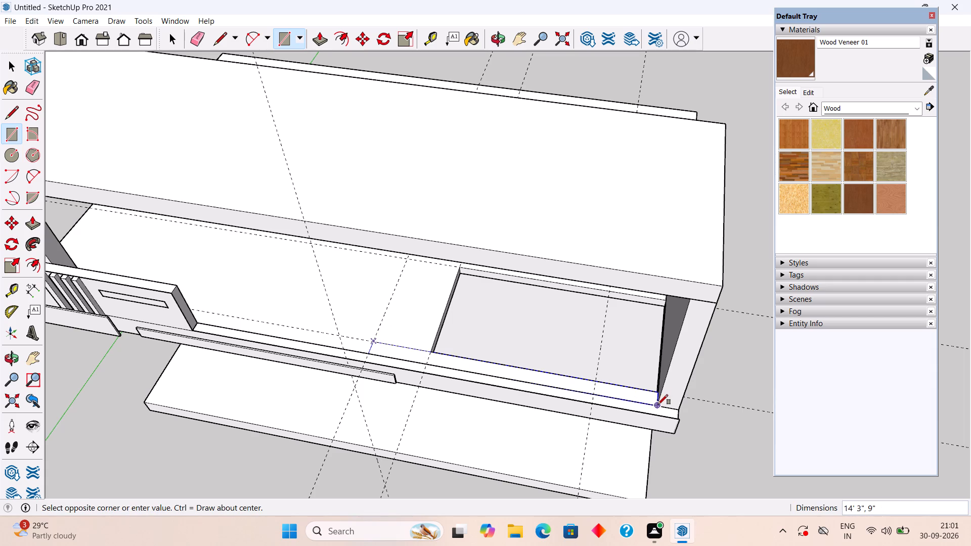
pyautogui.click(658, 404)
pyautogui.press('space')
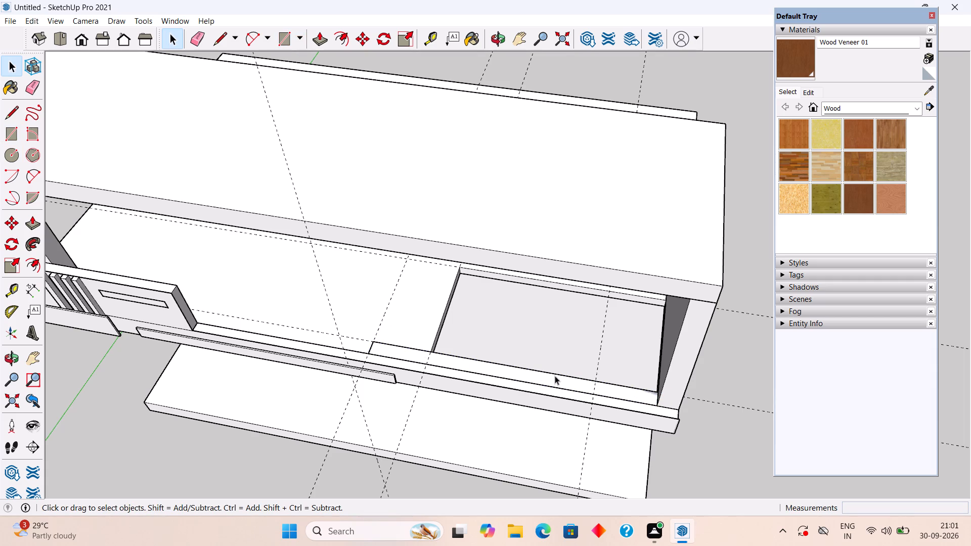
# Extrude the 14'3" by 9" strip up 7' 11 1/4" to the roof slab's underside as a front wall.
pyautogui.click(562, 381)
pyautogui.press('p')
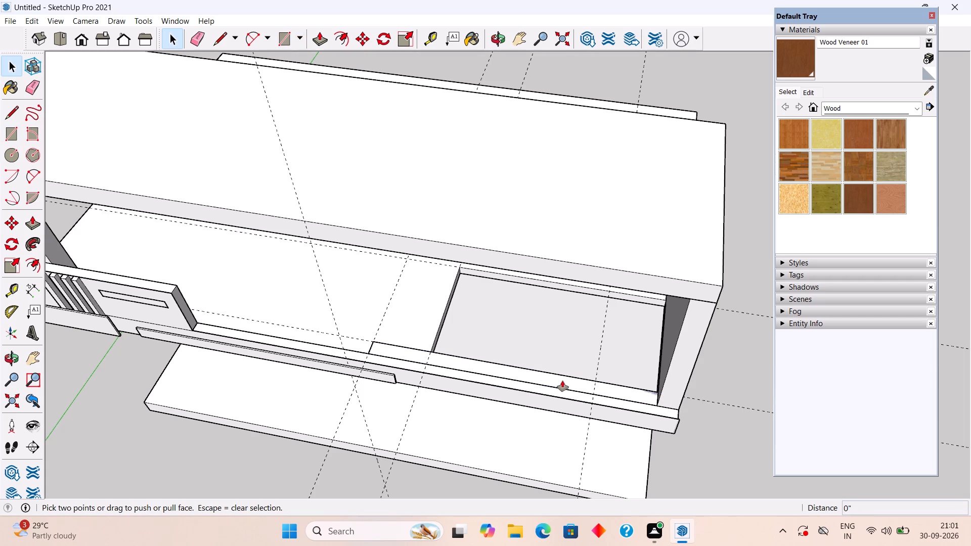
pyautogui.click(562, 381)
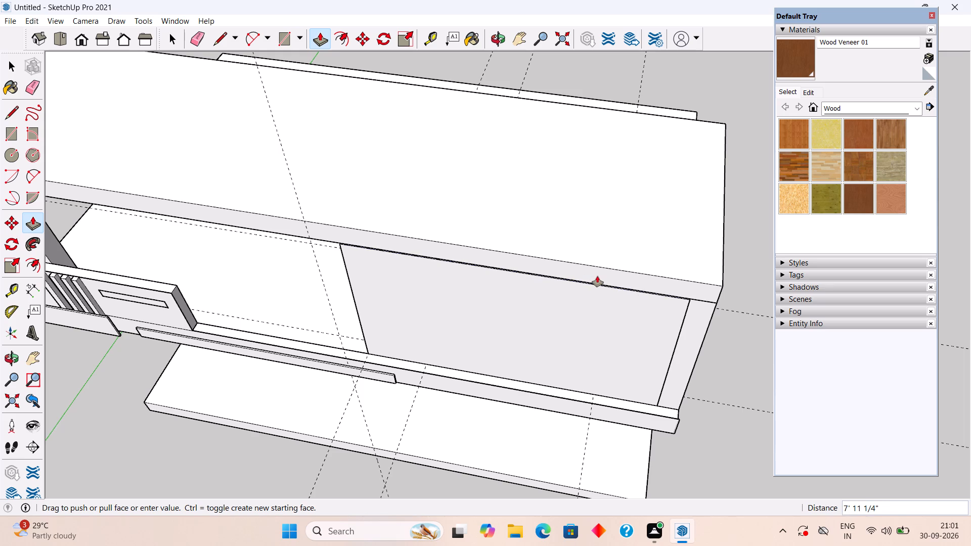
pyautogui.click(597, 276)
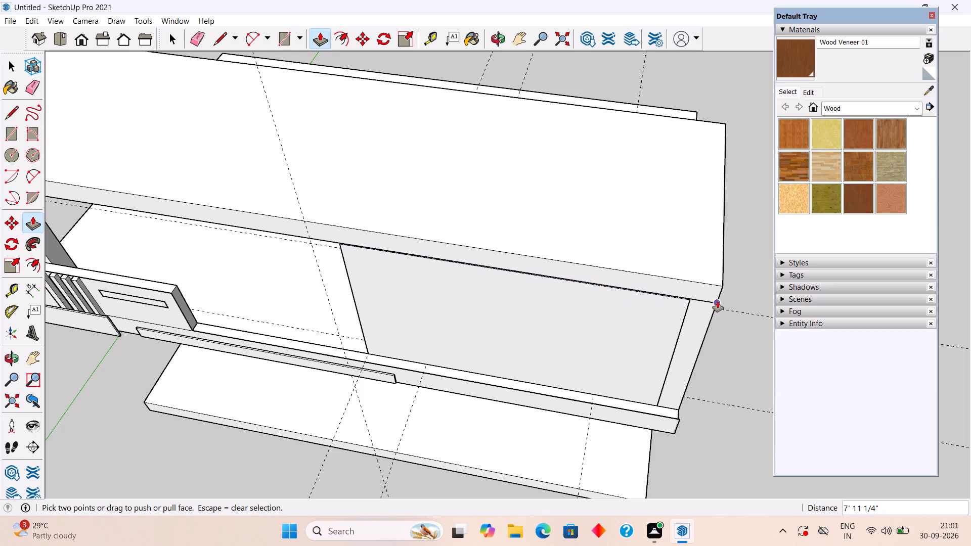
pyautogui.press('space')
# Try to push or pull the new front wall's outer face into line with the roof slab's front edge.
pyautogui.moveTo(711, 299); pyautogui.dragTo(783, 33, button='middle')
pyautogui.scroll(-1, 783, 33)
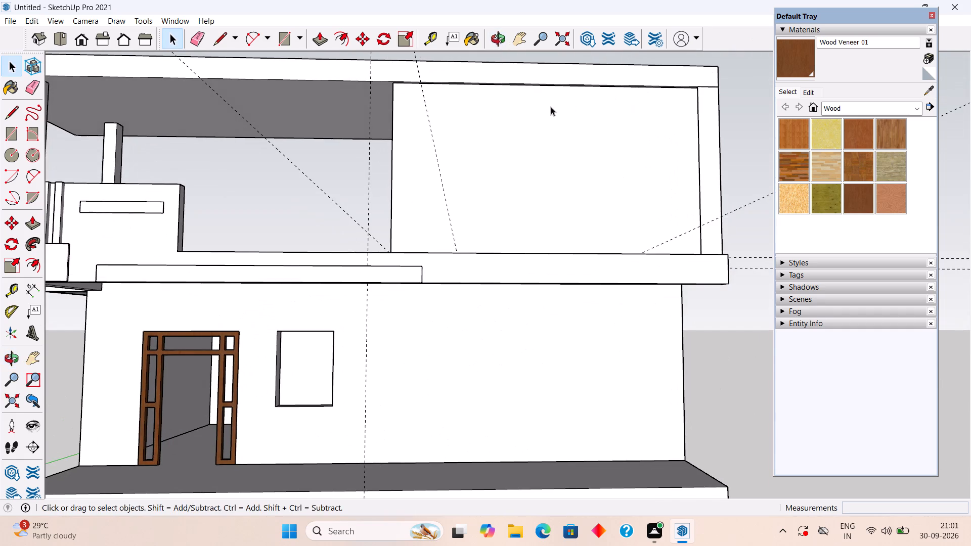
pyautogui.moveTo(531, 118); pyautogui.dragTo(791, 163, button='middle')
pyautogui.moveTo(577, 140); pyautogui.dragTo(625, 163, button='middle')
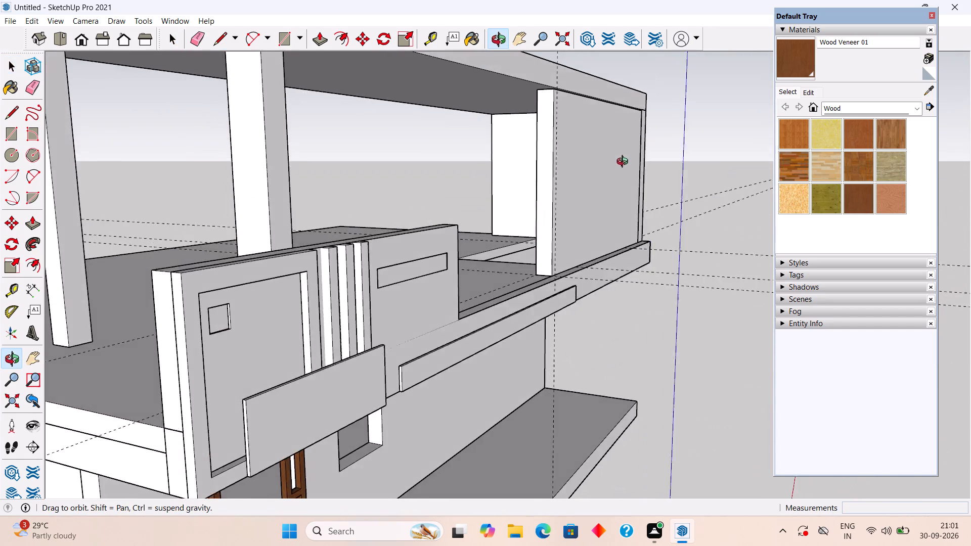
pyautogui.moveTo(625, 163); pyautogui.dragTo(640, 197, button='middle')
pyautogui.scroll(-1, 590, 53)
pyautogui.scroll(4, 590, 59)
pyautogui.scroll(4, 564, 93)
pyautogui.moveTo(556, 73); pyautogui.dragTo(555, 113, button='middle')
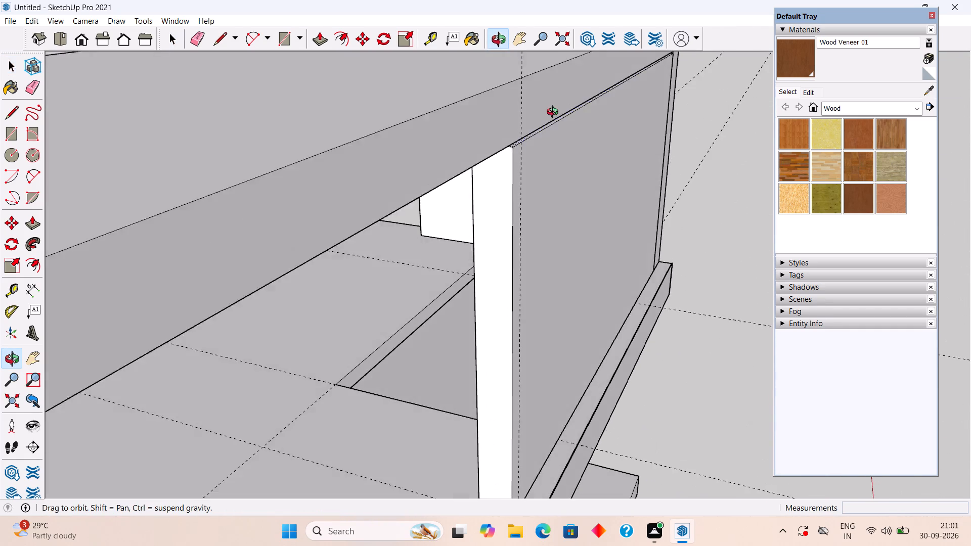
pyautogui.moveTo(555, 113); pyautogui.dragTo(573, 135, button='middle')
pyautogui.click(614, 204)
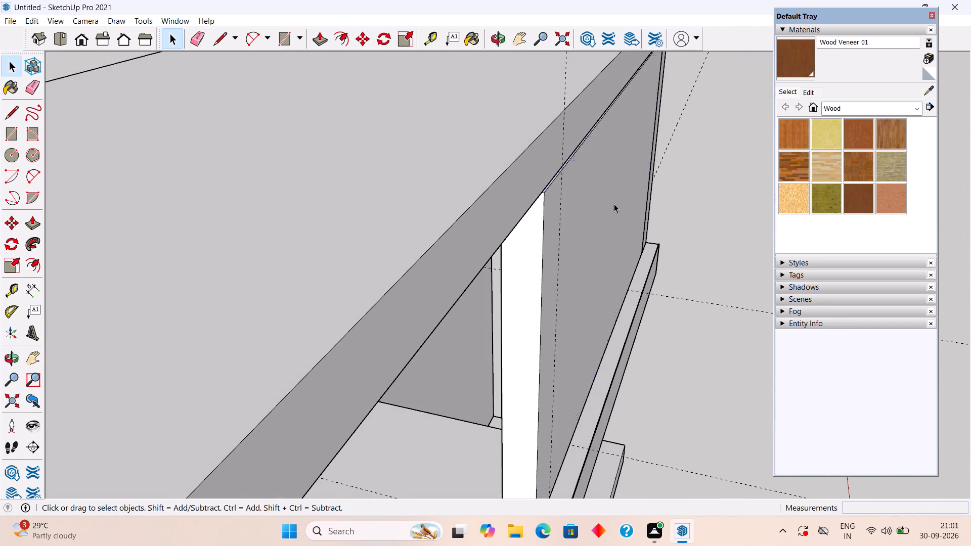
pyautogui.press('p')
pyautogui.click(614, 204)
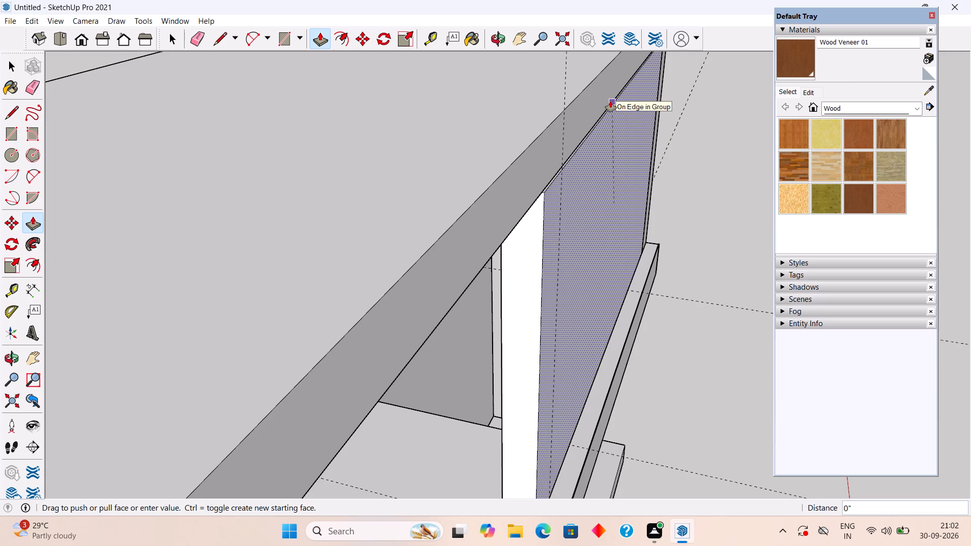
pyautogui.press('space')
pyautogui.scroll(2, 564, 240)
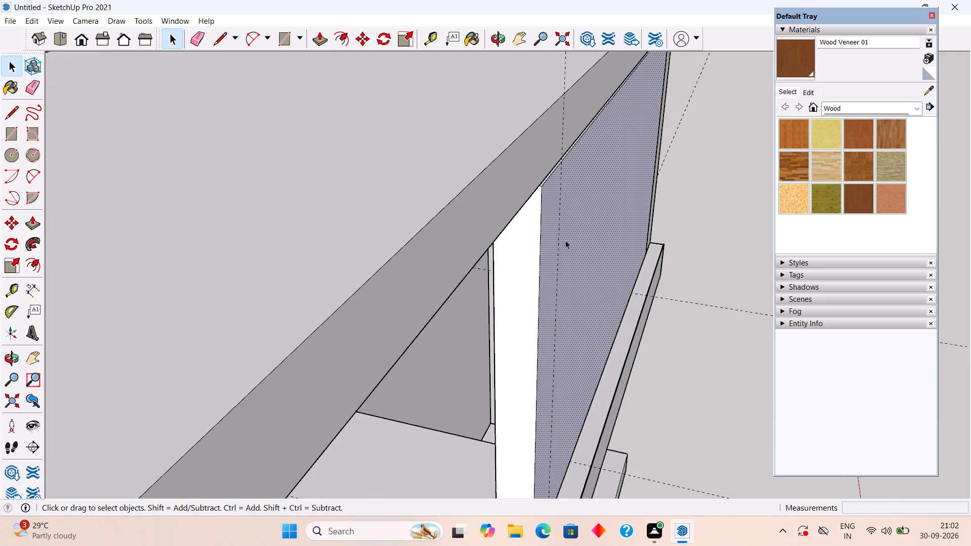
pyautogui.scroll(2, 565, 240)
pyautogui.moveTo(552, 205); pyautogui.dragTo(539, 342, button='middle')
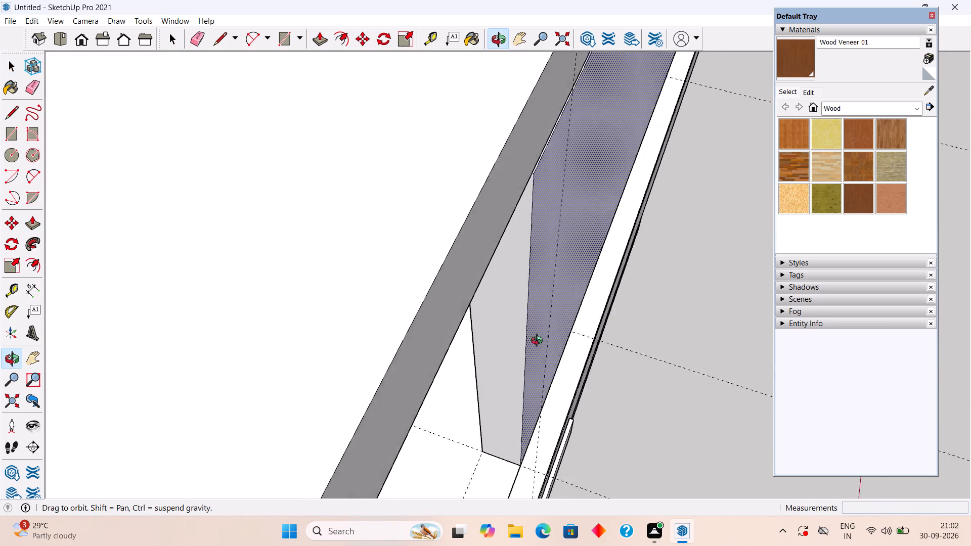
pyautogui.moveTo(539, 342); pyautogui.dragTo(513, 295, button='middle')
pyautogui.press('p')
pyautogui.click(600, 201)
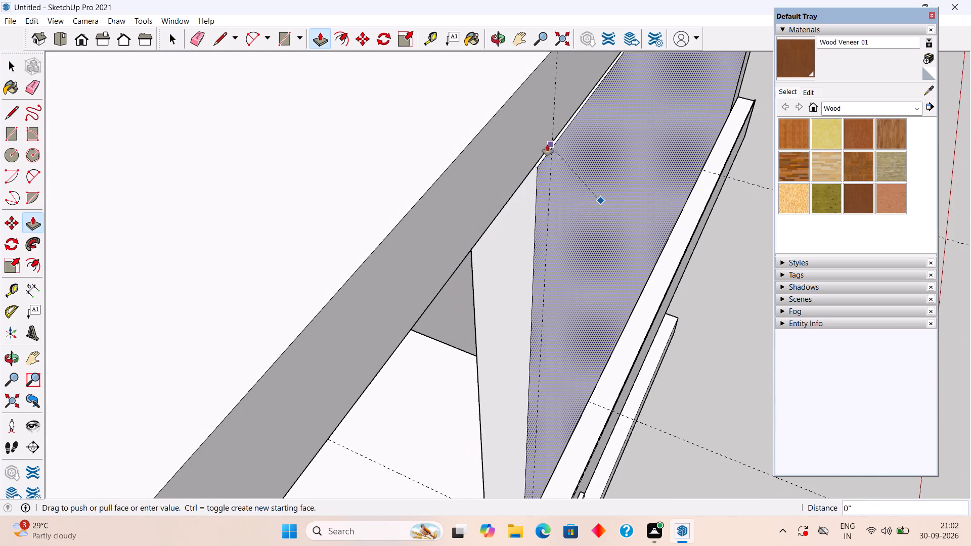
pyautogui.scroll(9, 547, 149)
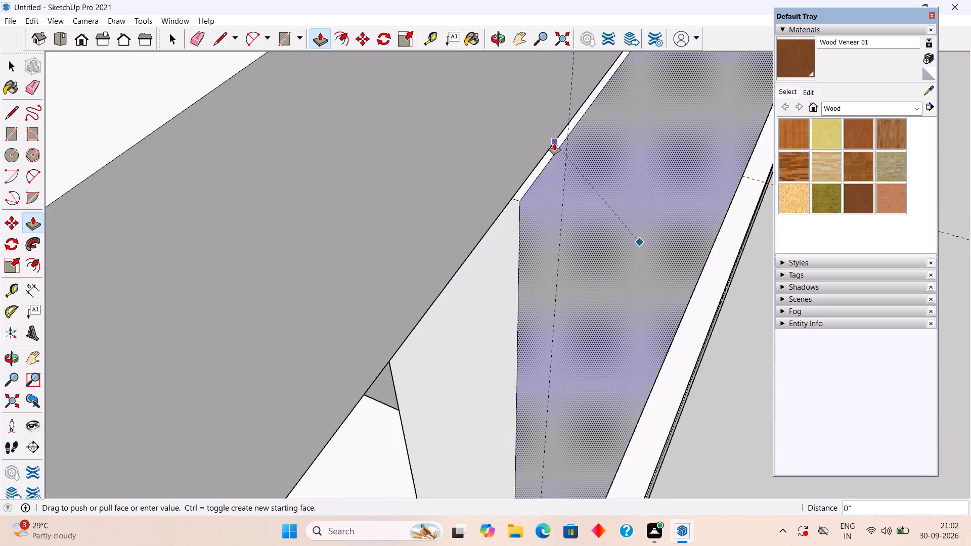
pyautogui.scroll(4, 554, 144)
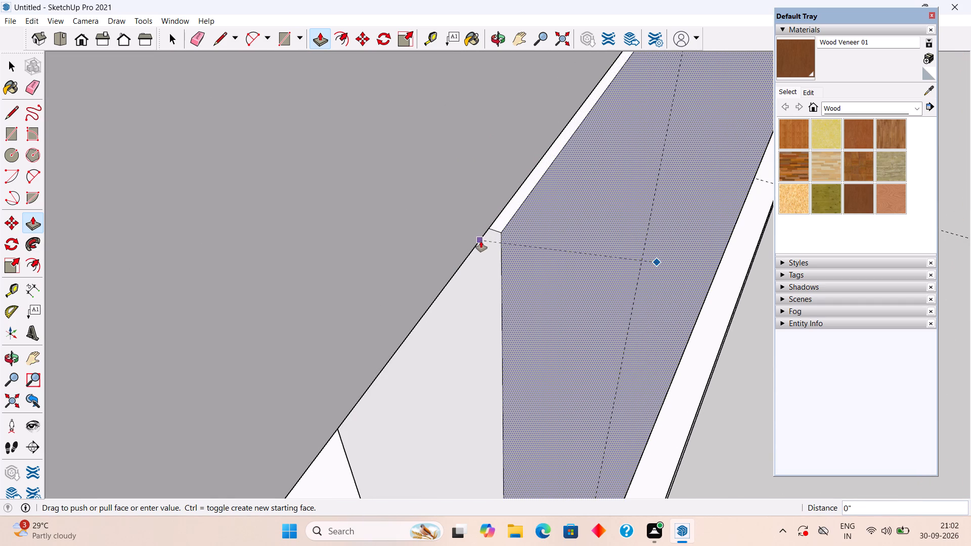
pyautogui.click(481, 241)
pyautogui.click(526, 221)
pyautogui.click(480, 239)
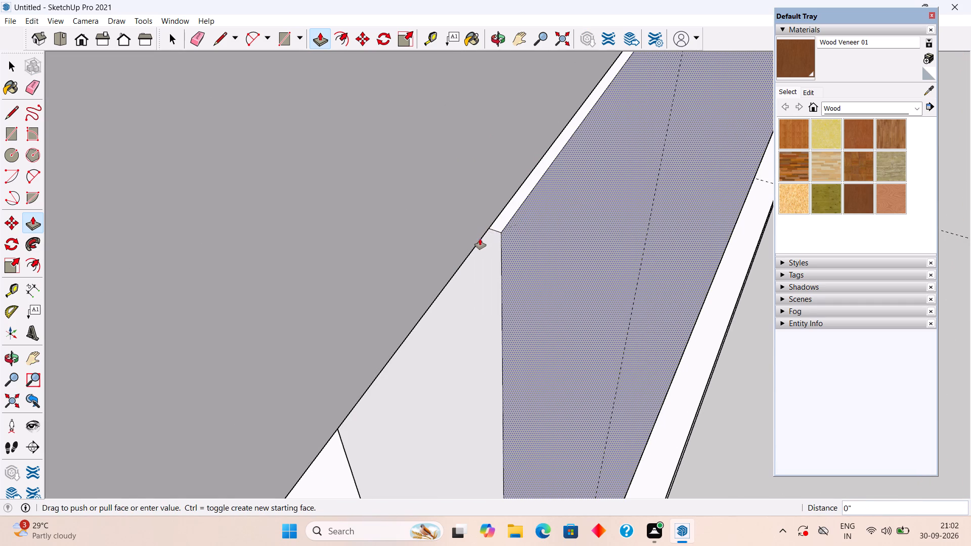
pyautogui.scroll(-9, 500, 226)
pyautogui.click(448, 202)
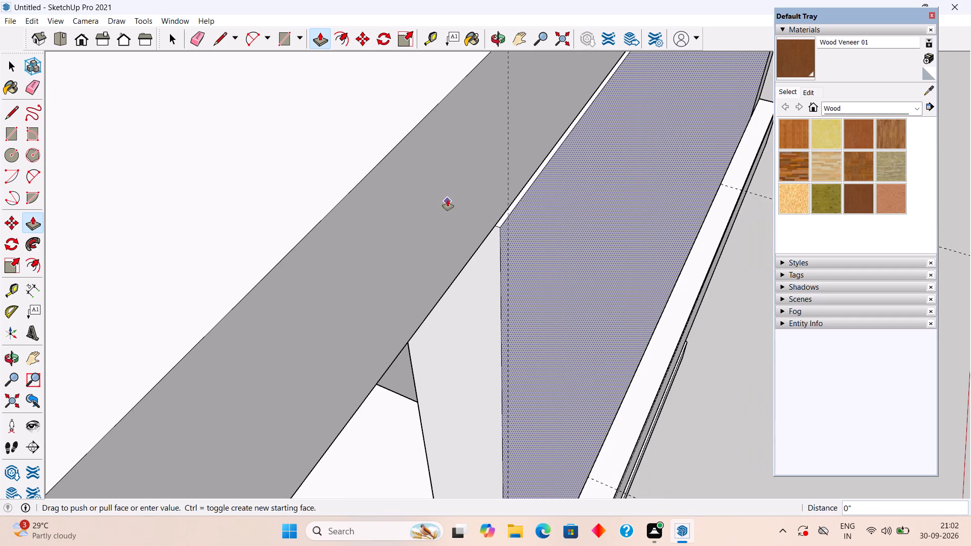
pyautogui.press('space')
# Inside the roof slab group, pull its front face outward about 6 1/4" over the new wall, and leave the group.
pyautogui.click(452, 197)
pyautogui.doubleClick(452, 197)
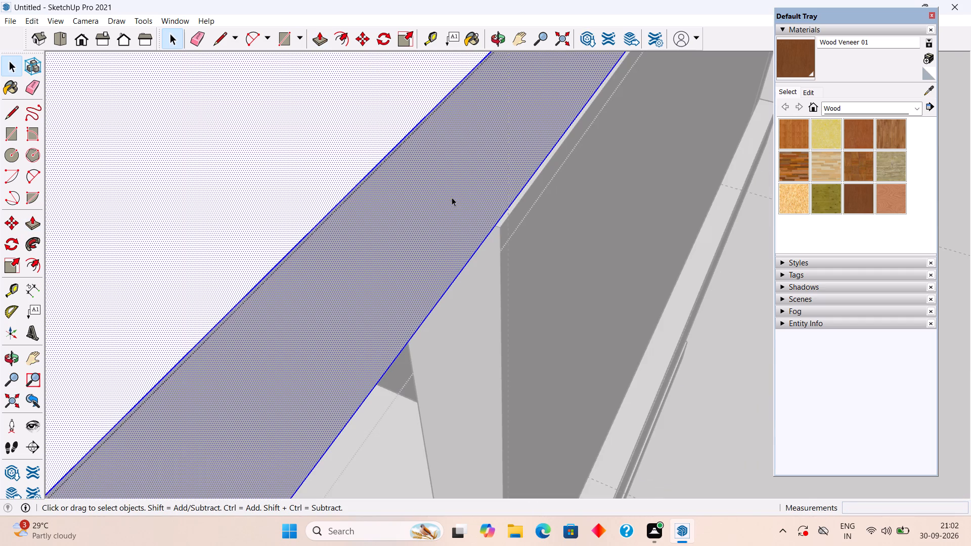
pyautogui.press('p')
pyautogui.click(452, 197)
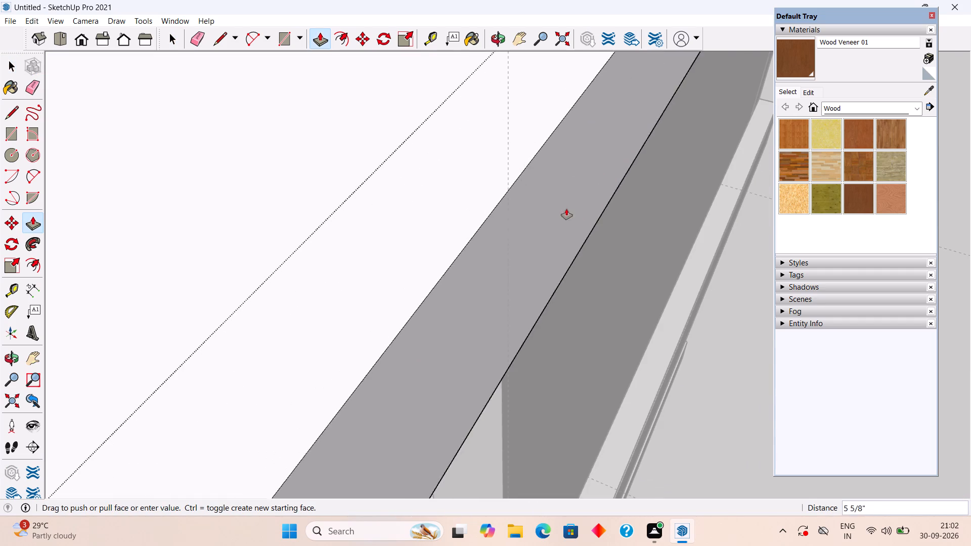
pyautogui.scroll(-13, 570, 178)
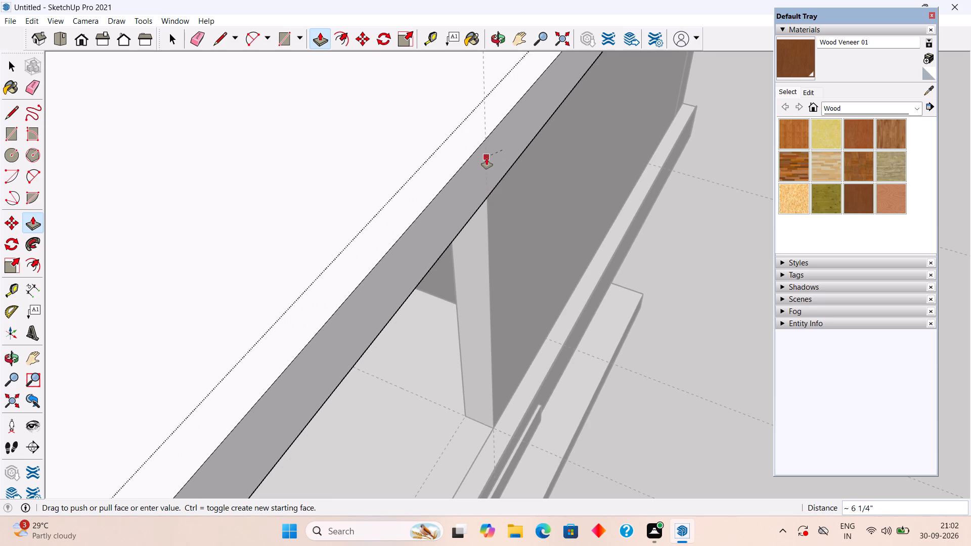
pyautogui.click(487, 159)
pyautogui.press('space')
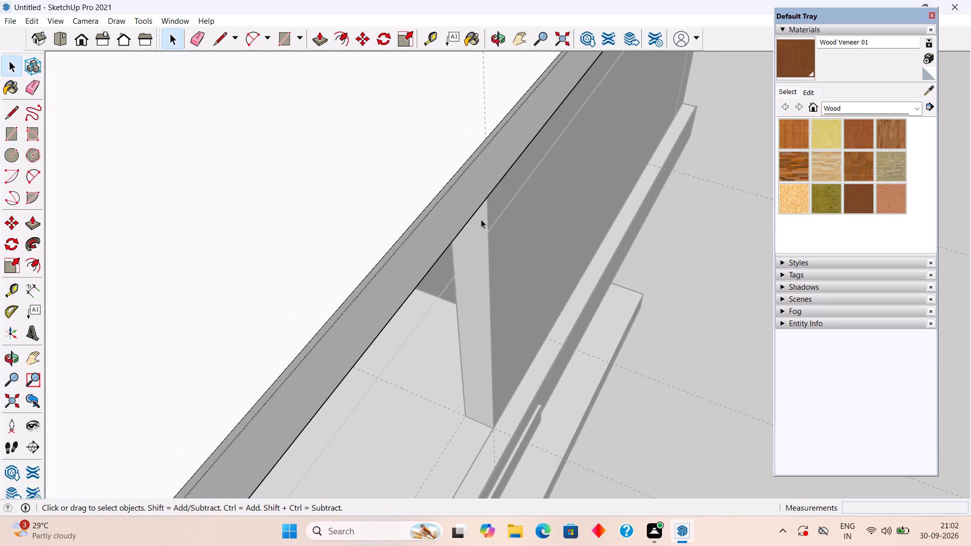
pyautogui.moveTo(477, 237); pyautogui.dragTo(448, 148, button='middle')
pyautogui.scroll(-12, 448, 150)
pyautogui.click(658, 245)
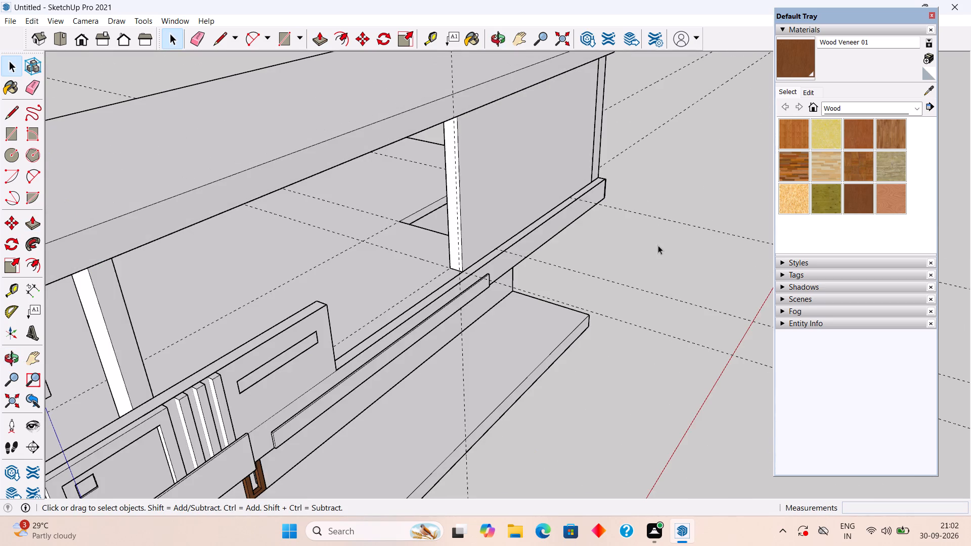
# Inside the side wall group, push its rear end face in 3' 6", level with the slab opening's rear edge.
pyautogui.scroll(-2, 535, 233)
pyautogui.moveTo(429, 200); pyautogui.dragTo(260, 123, button='middle')
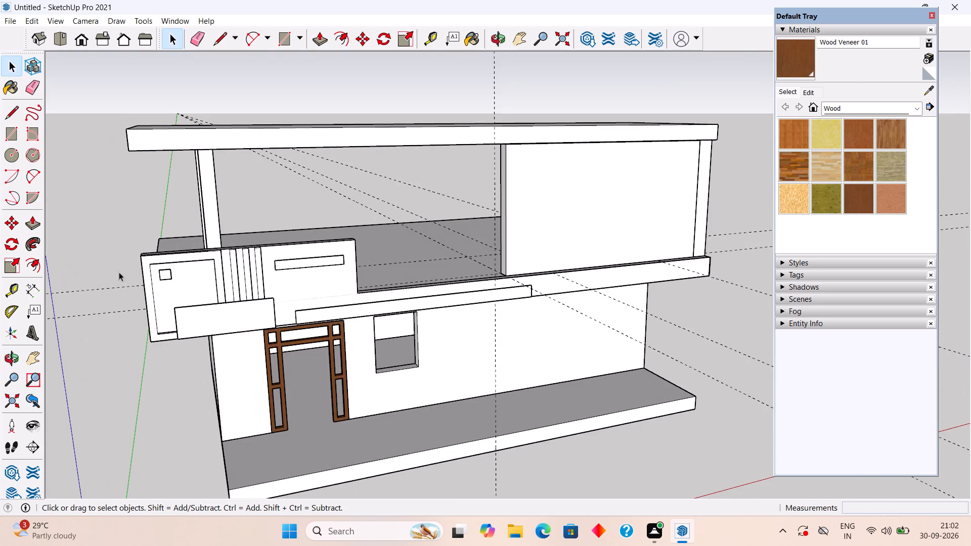
pyautogui.click(77, 367)
pyautogui.moveTo(450, 236); pyautogui.dragTo(281, 235, button='middle')
pyautogui.moveTo(517, 223); pyautogui.dragTo(832, 225, button='middle')
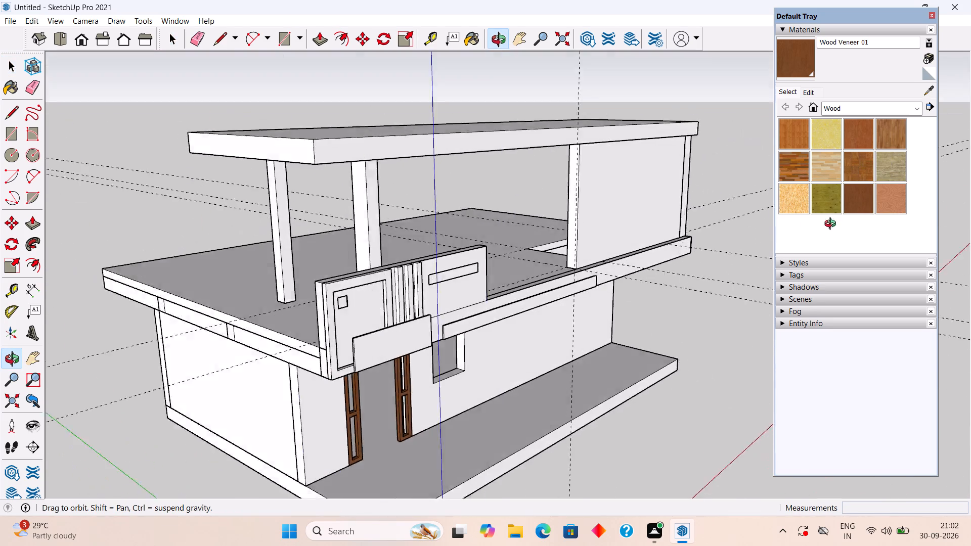
pyautogui.moveTo(832, 225); pyautogui.dragTo(955, 227, button='middle')
pyautogui.moveTo(553, 262); pyautogui.dragTo(718, 280, button='middle')
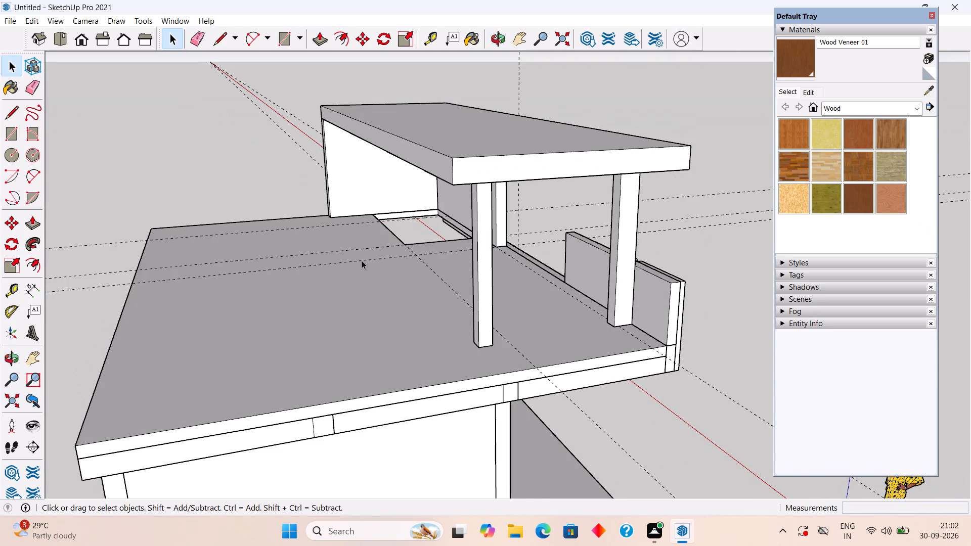
pyautogui.moveTo(361, 260); pyautogui.dragTo(533, 328, button='middle')
pyautogui.scroll(-1, 527, 295)
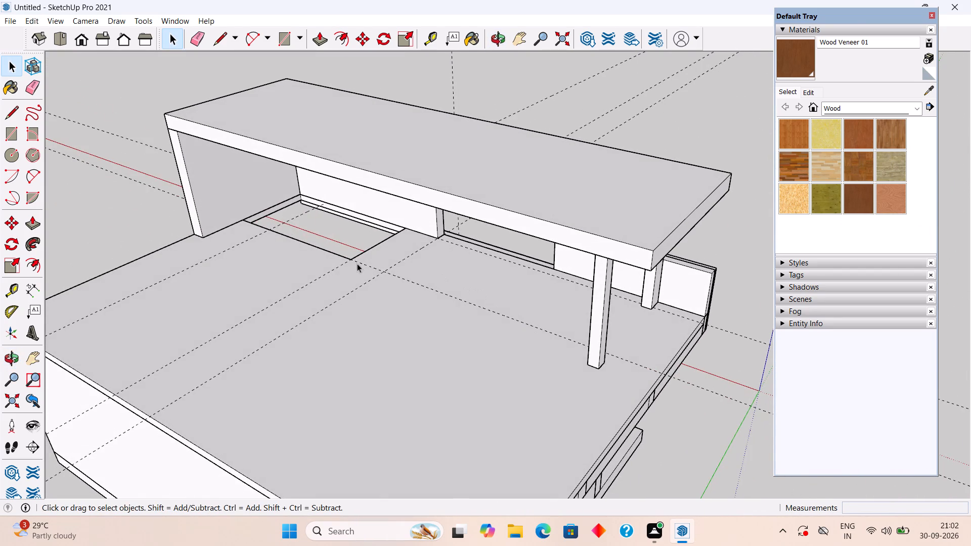
pyautogui.moveTo(357, 263); pyautogui.dragTo(493, 260, button='middle')
pyautogui.moveTo(172, 246); pyautogui.dragTo(263, 207, button='middle')
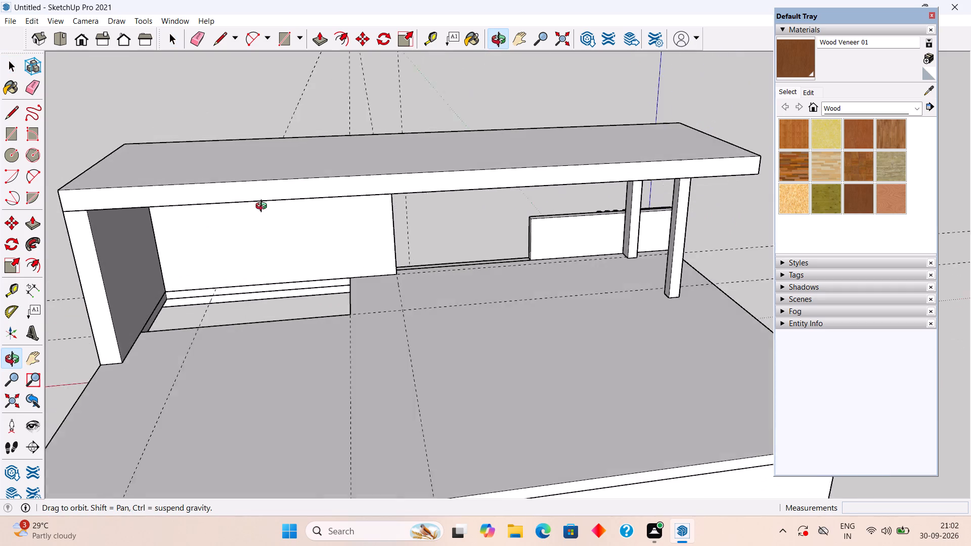
pyautogui.moveTo(263, 207); pyautogui.dragTo(321, 225, button='middle')
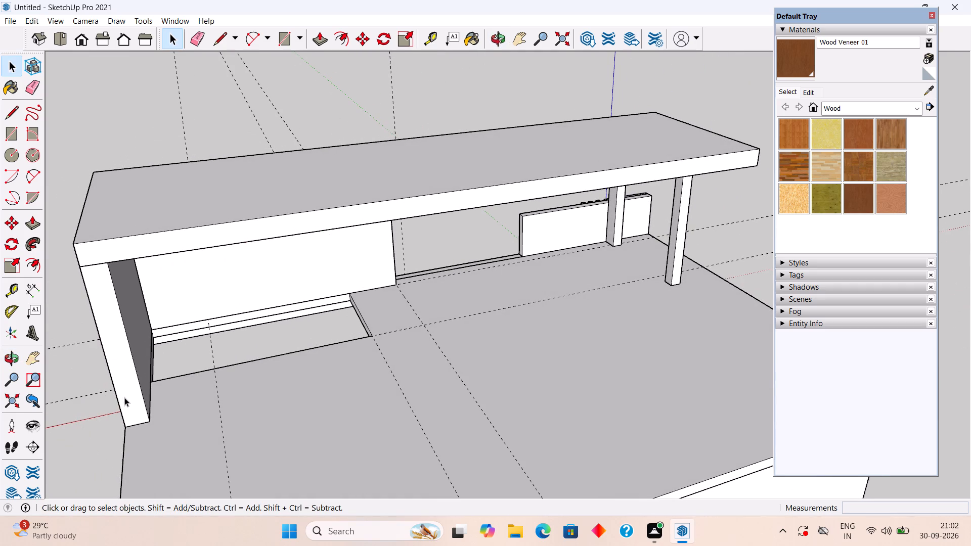
pyautogui.click(125, 397)
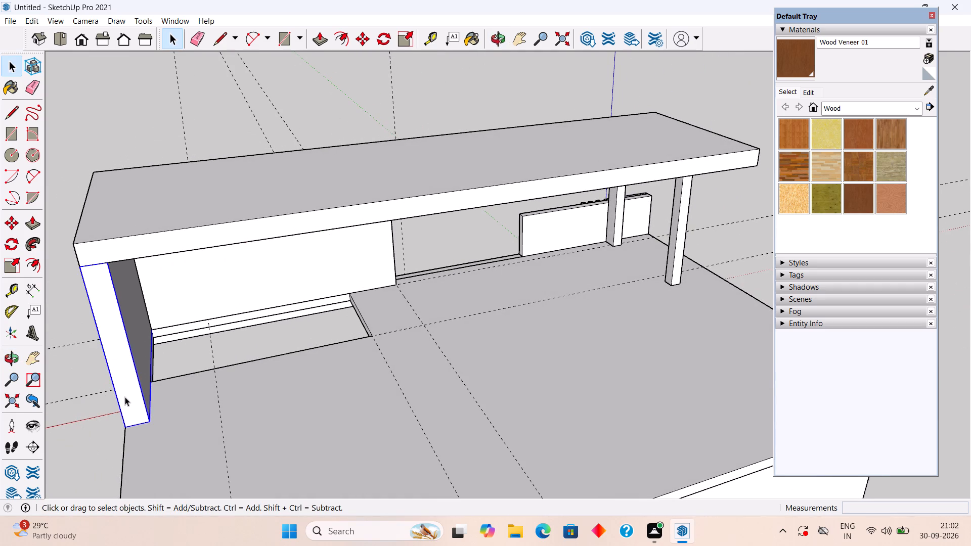
pyautogui.doubleClick(125, 397)
pyautogui.click(125, 397)
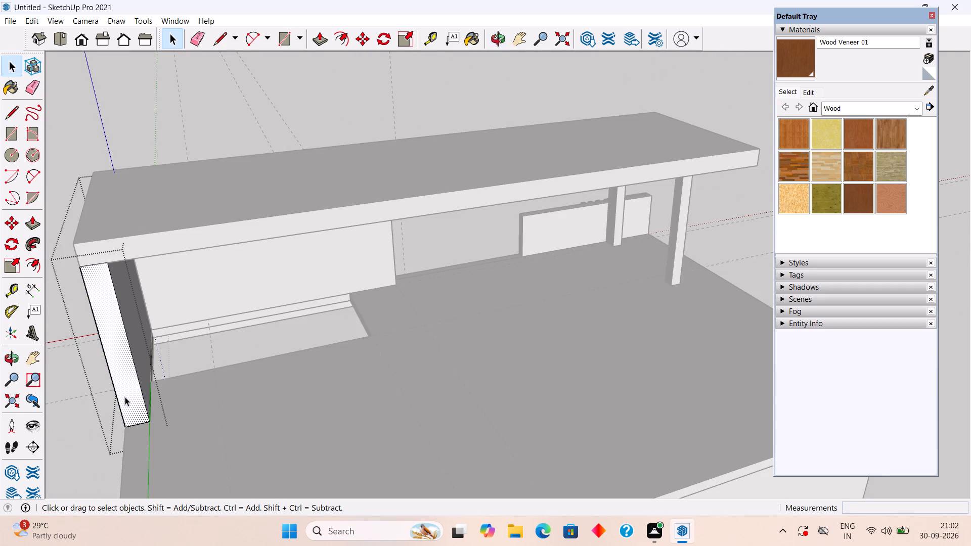
pyautogui.press('p')
pyautogui.click(125, 397)
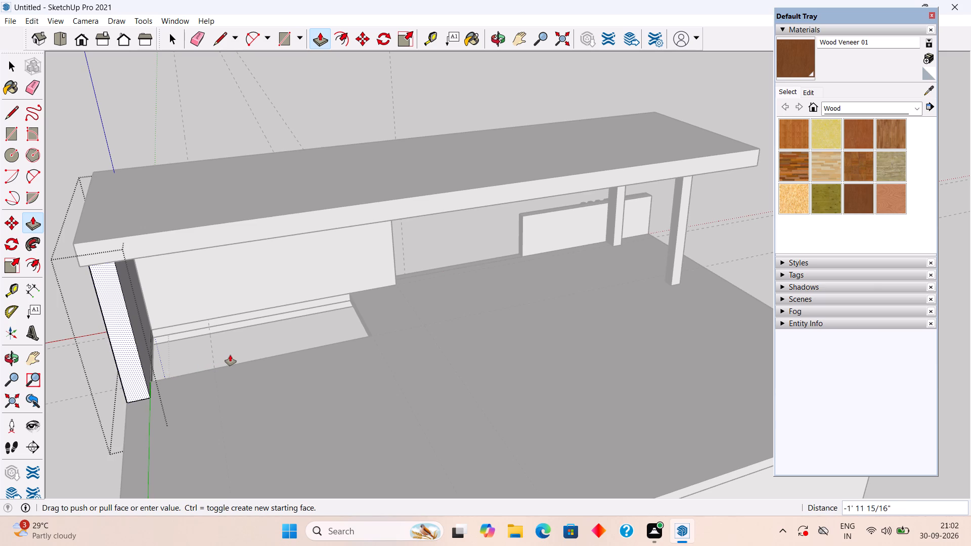
pyautogui.click(219, 367)
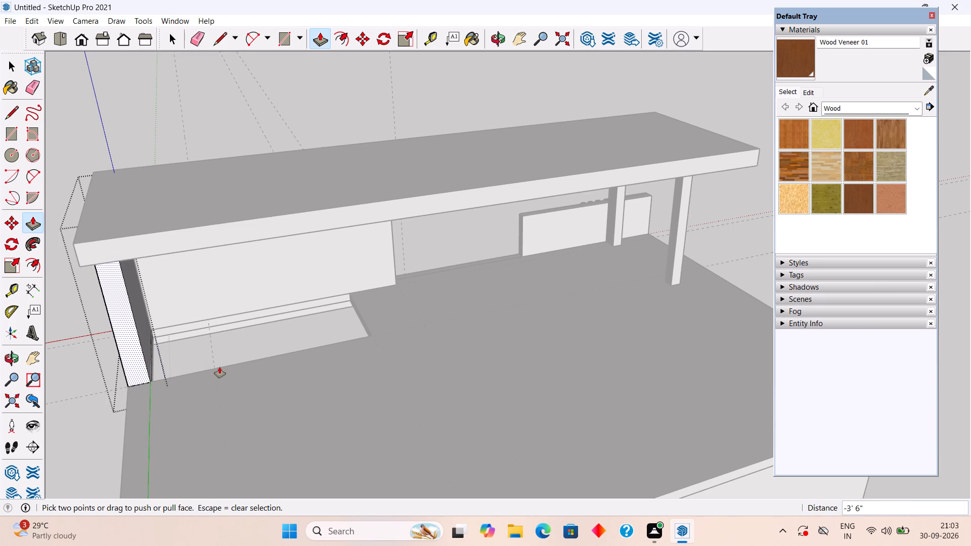
# Inside the side wall group, pull the rear end face out 9" past the slab opening's edge, and leave the group.
pyautogui.press('space')
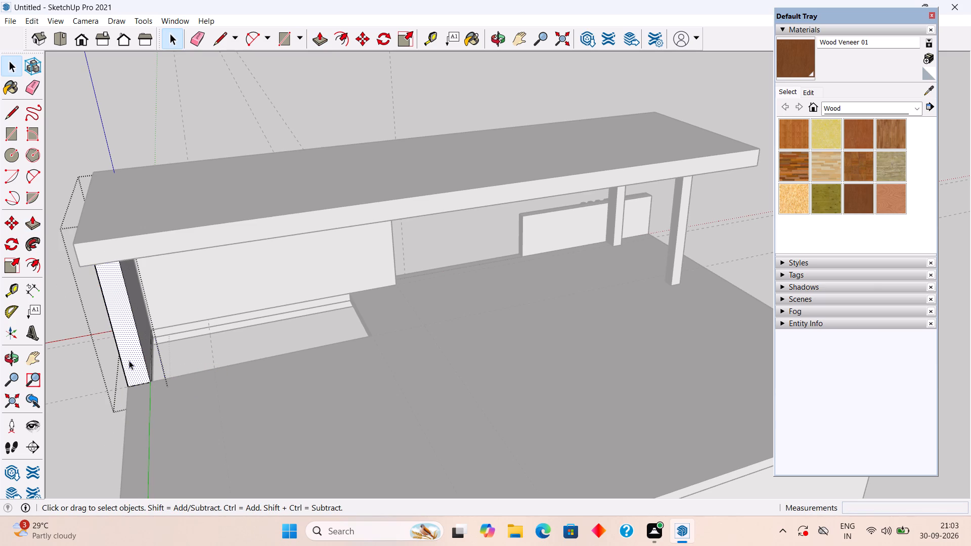
pyautogui.press('p')
pyautogui.click(129, 360)
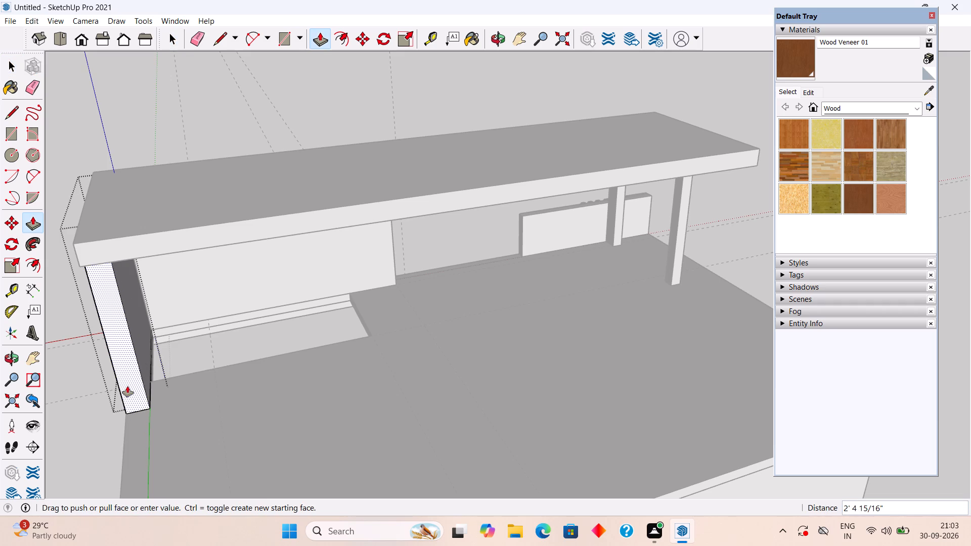
pyautogui.write('9"')
pyautogui.press('Return')
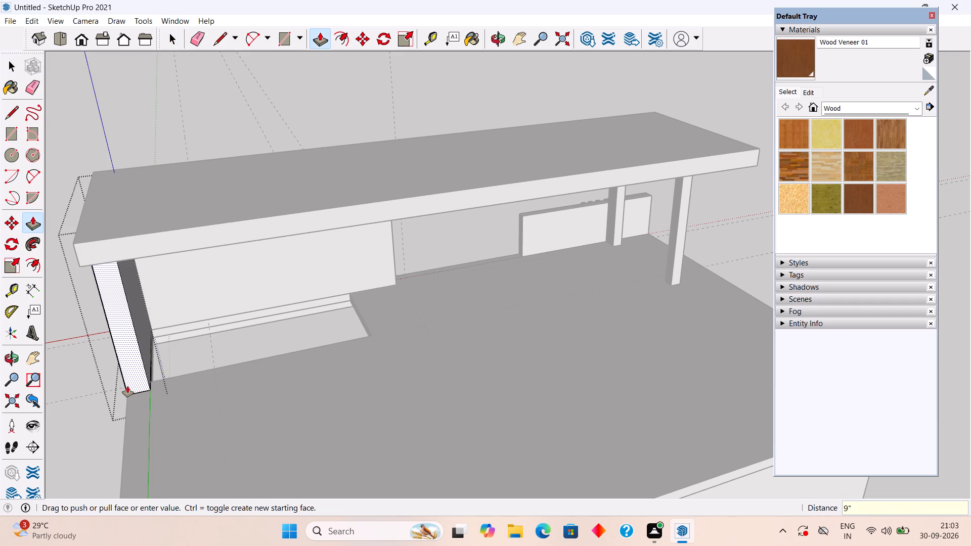
pyautogui.press('space')
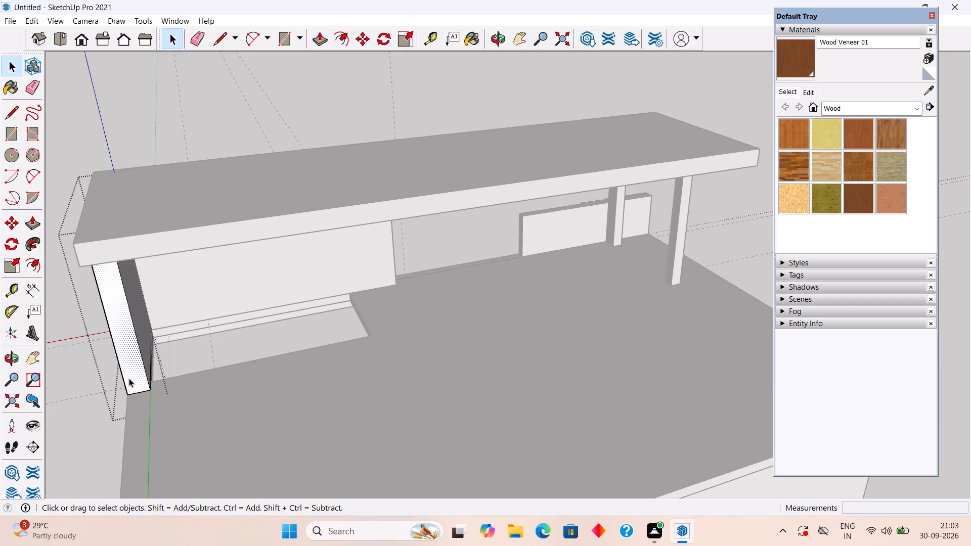
pyautogui.click(82, 401)
# Place a guide line 9" outside the slab opening's rear edge, through the bottom corner of the side wall's end.
pyautogui.moveTo(197, 407); pyautogui.dragTo(8, 401, button='middle')
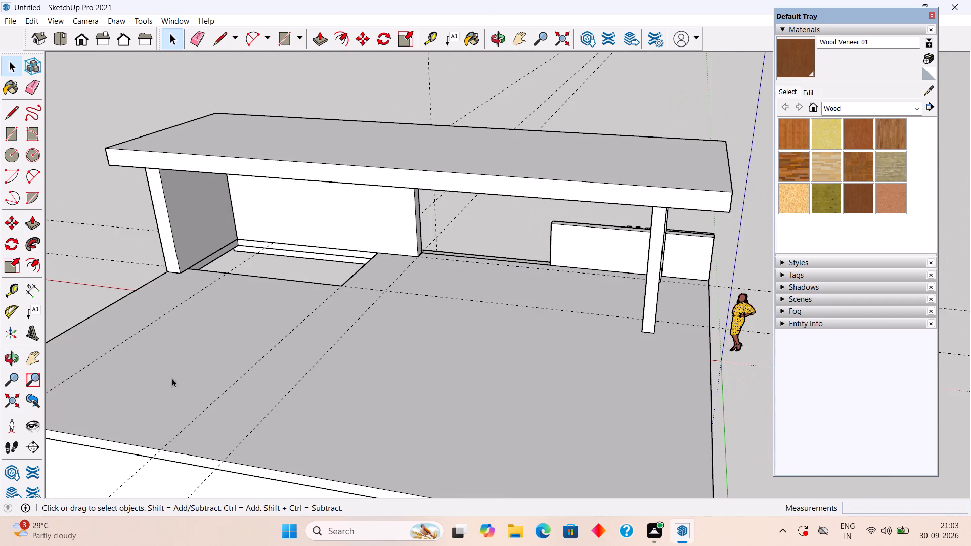
pyautogui.moveTo(261, 347); pyautogui.dragTo(119, 255, button='middle')
pyautogui.moveTo(281, 231); pyautogui.dragTo(255, 235, button='middle')
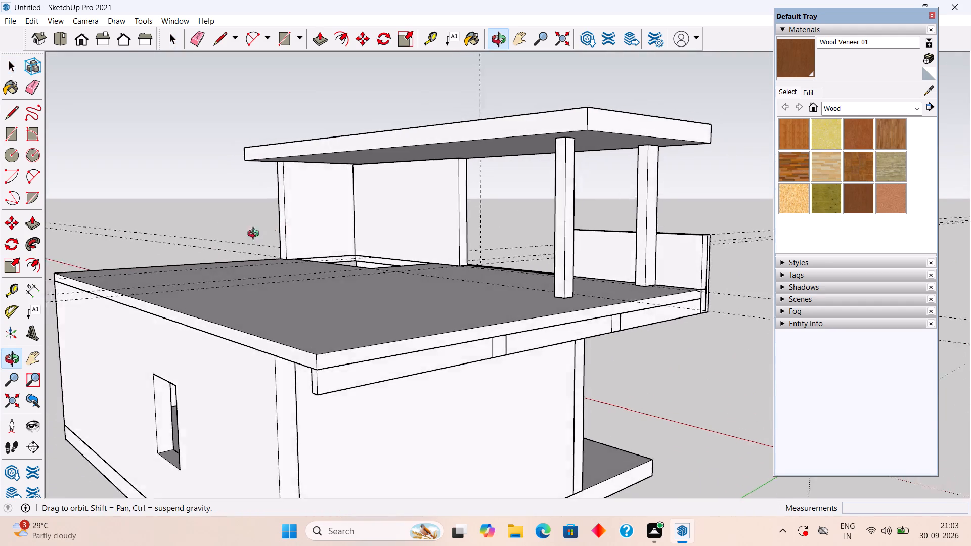
pyautogui.moveTo(255, 235); pyautogui.dragTo(199, 234, button='middle')
pyautogui.scroll(3, 424, 226)
pyautogui.scroll(2, 367, 245)
pyautogui.moveTo(355, 244); pyautogui.dragTo(325, 245, button='middle')
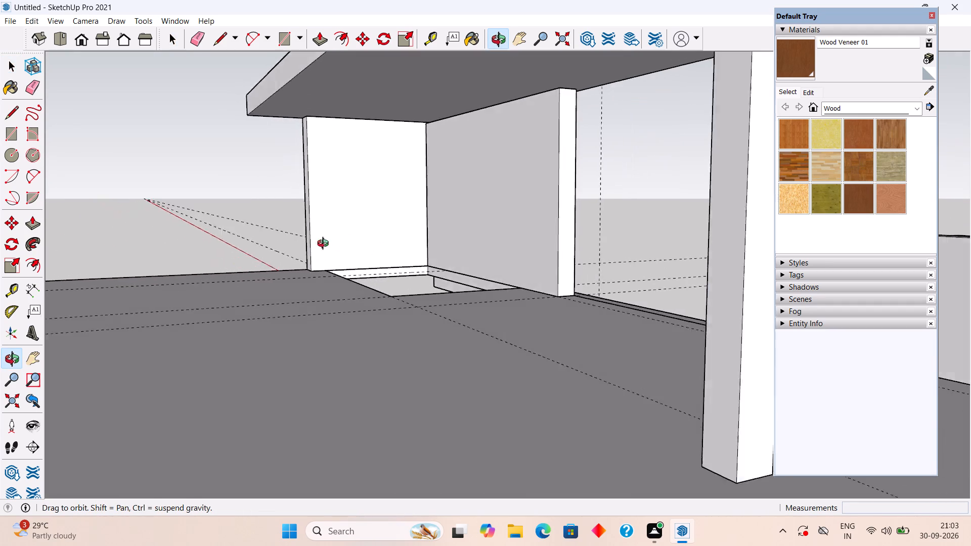
pyautogui.moveTo(325, 245); pyautogui.dragTo(292, 282, button='middle')
pyautogui.scroll(3, 352, 247)
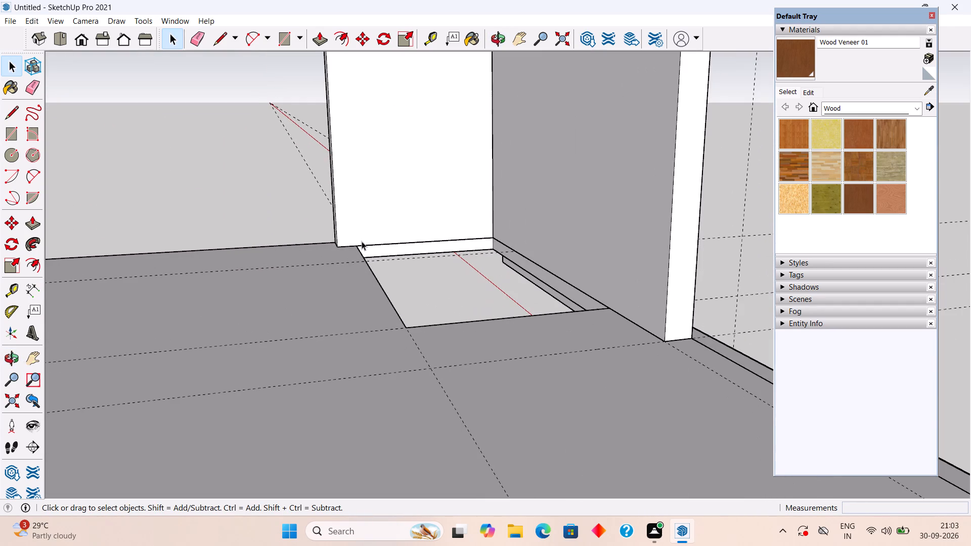
pyautogui.moveTo(352, 254); pyautogui.dragTo(348, 267, button='middle')
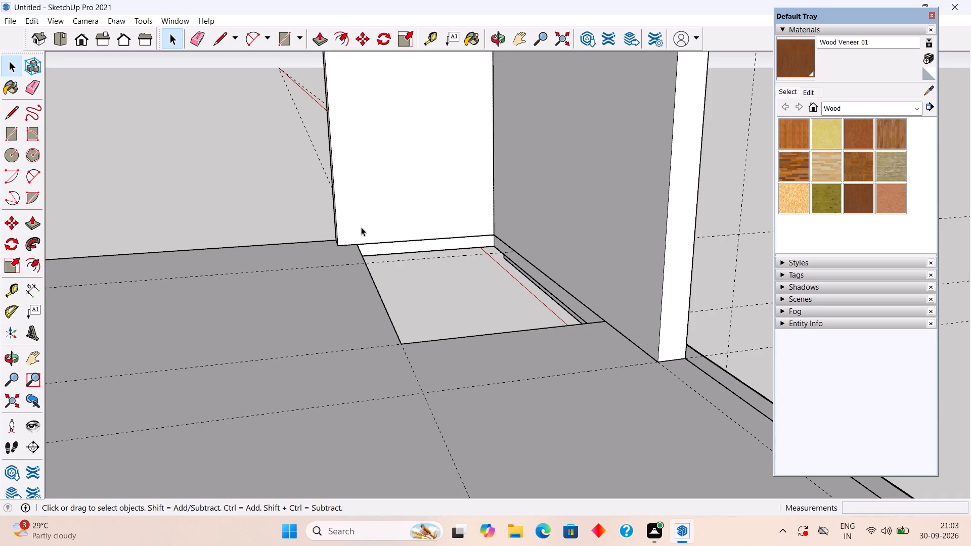
pyautogui.moveTo(348, 254); pyautogui.dragTo(343, 304, button='middle')
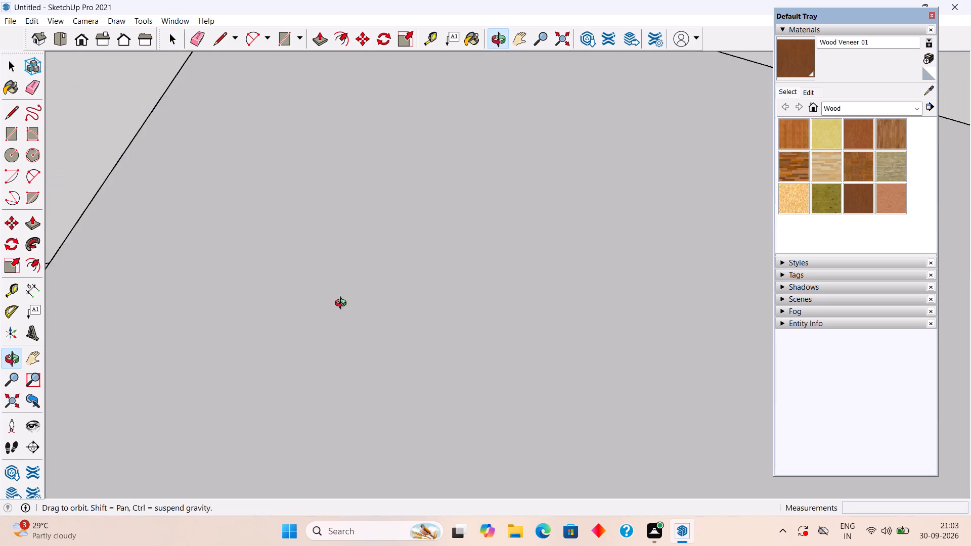
pyautogui.moveTo(343, 304); pyautogui.dragTo(384, 251, button='middle')
pyautogui.scroll(-1, 382, 253)
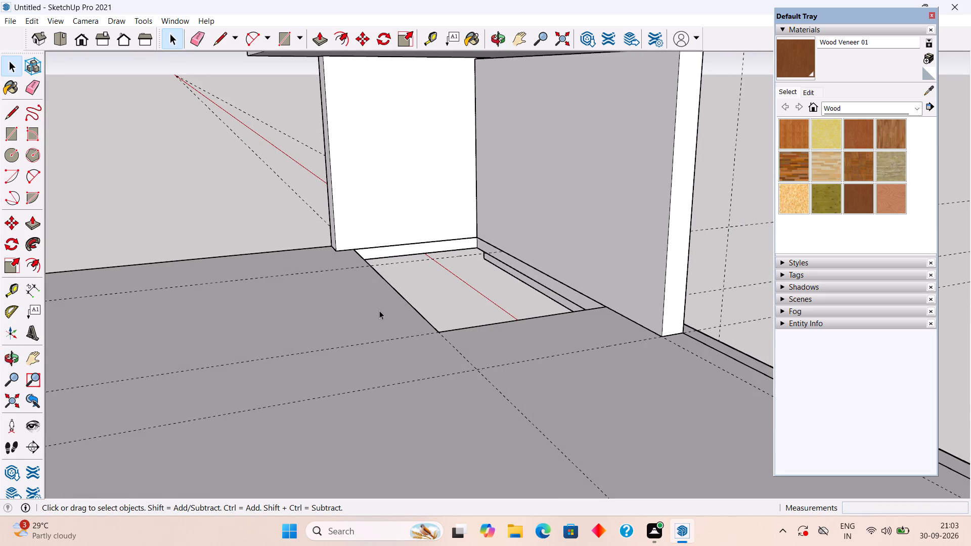
pyautogui.press('t')
pyautogui.click(400, 297)
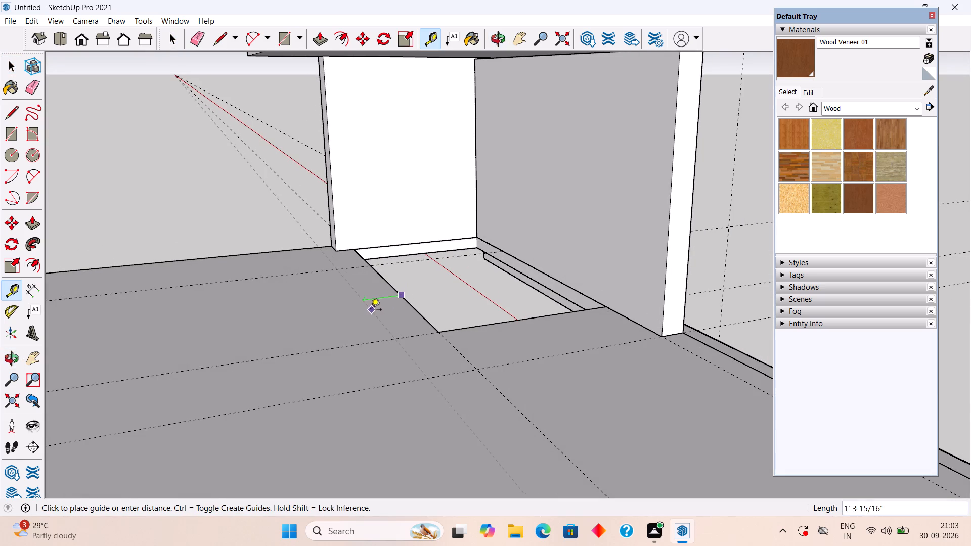
pyautogui.click(337, 251)
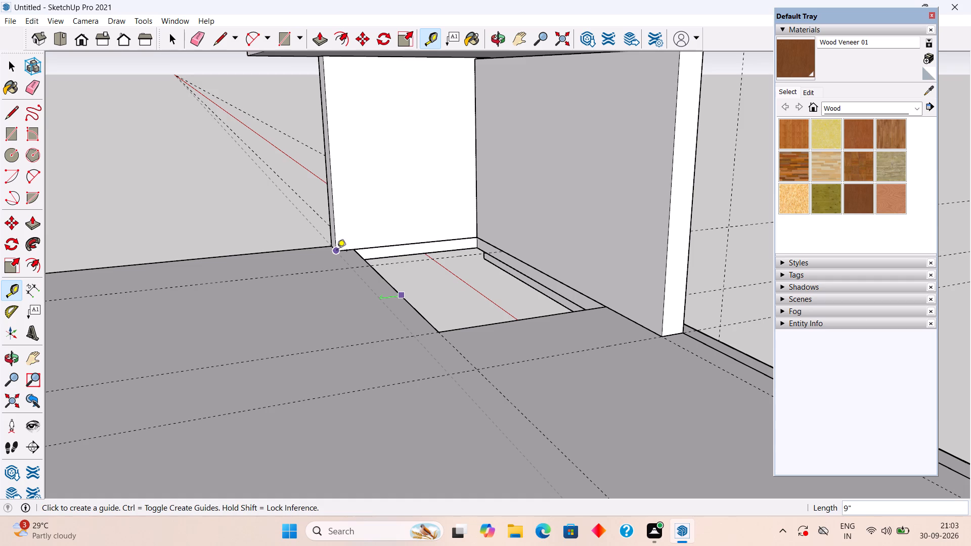
pyautogui.press('space')
# Draw an 11' 3" by 9" rectangle on the floor slab, between the guide and the opening's rear edge.
pyautogui.press('r')
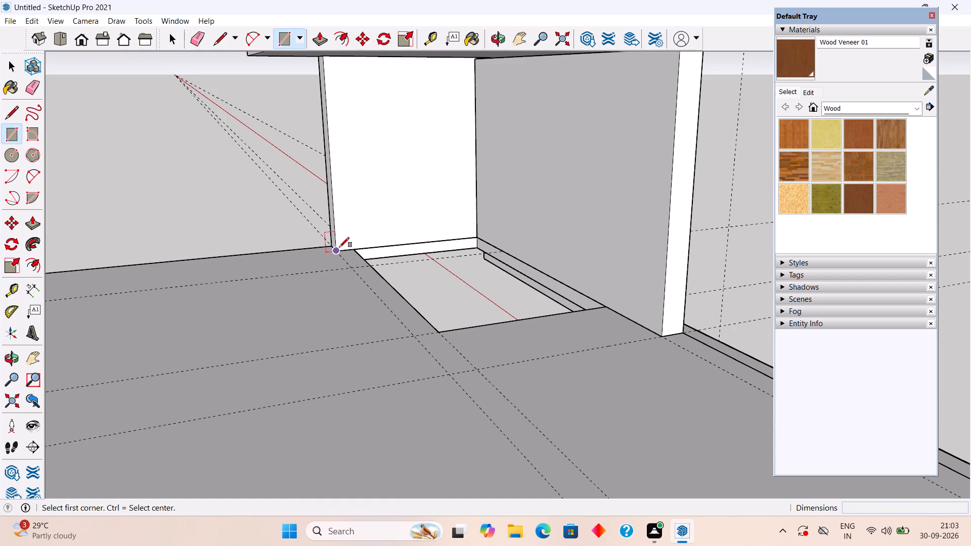
pyautogui.click(339, 249)
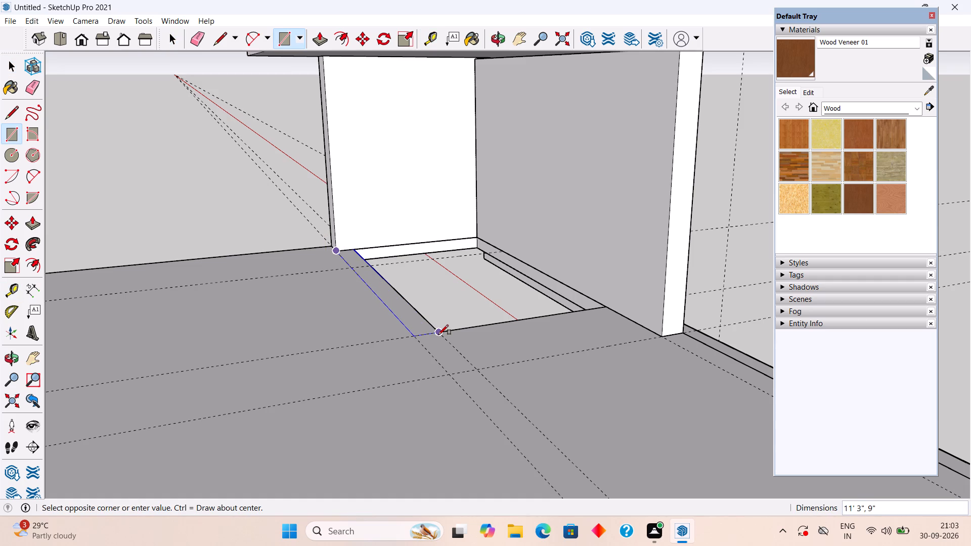
pyautogui.click(438, 335)
pyautogui.press('space')
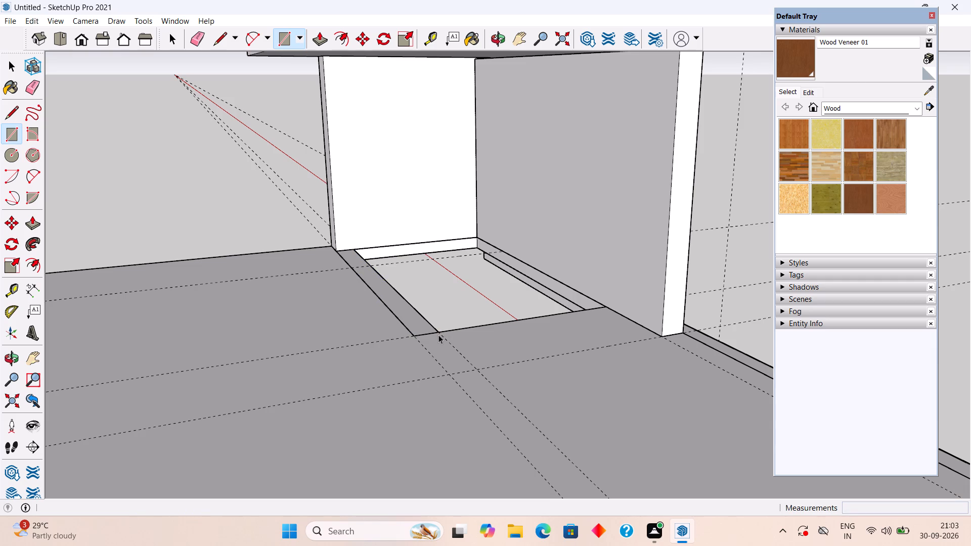
# Extrude the 11' 3" by 9" strip up 8' to the roof slab's underside as a rear wall.
pyautogui.press('p')
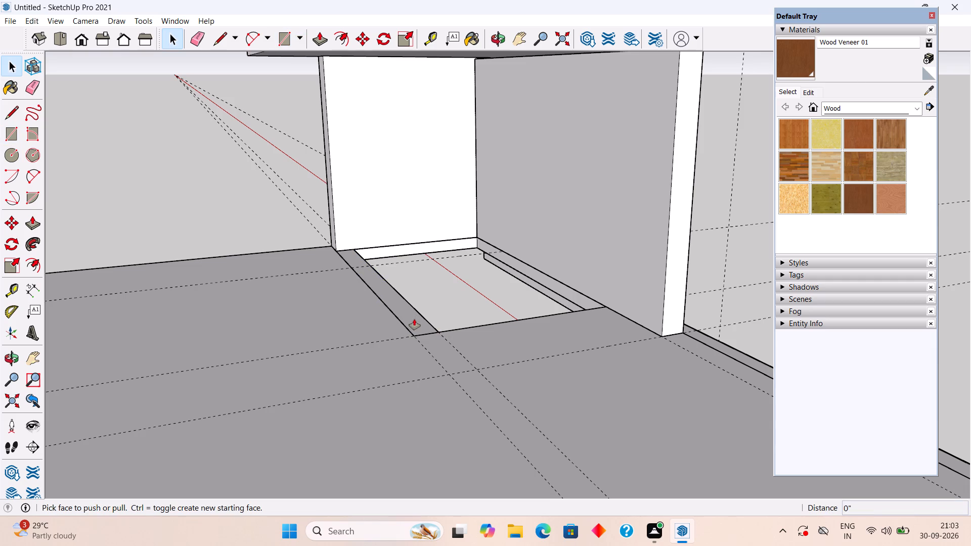
pyautogui.click(414, 319)
pyautogui.scroll(-4, 411, 212)
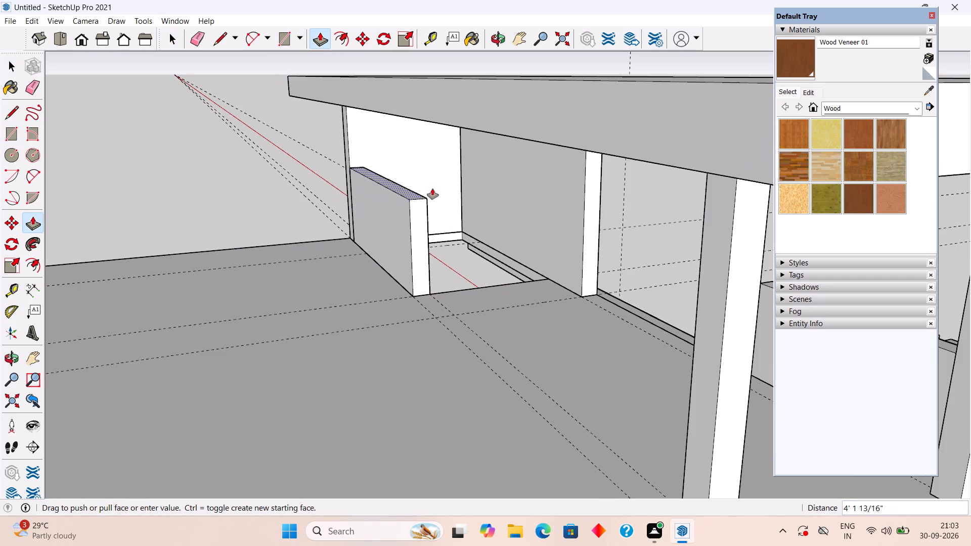
pyautogui.click(452, 123)
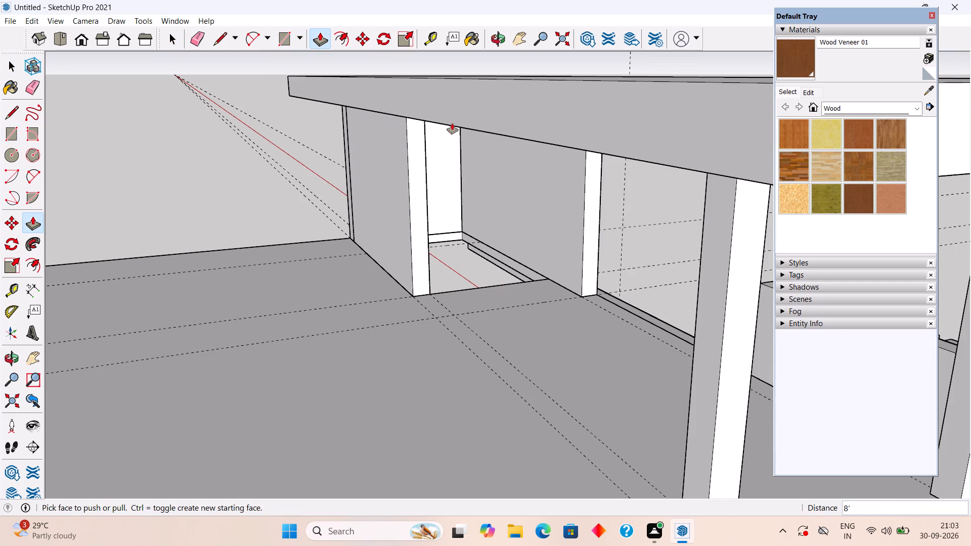
pyautogui.press('space')
# Make the new rear wall and the front wall of the slab opening into two separate groups.
pyautogui.tripleClick(409, 140)
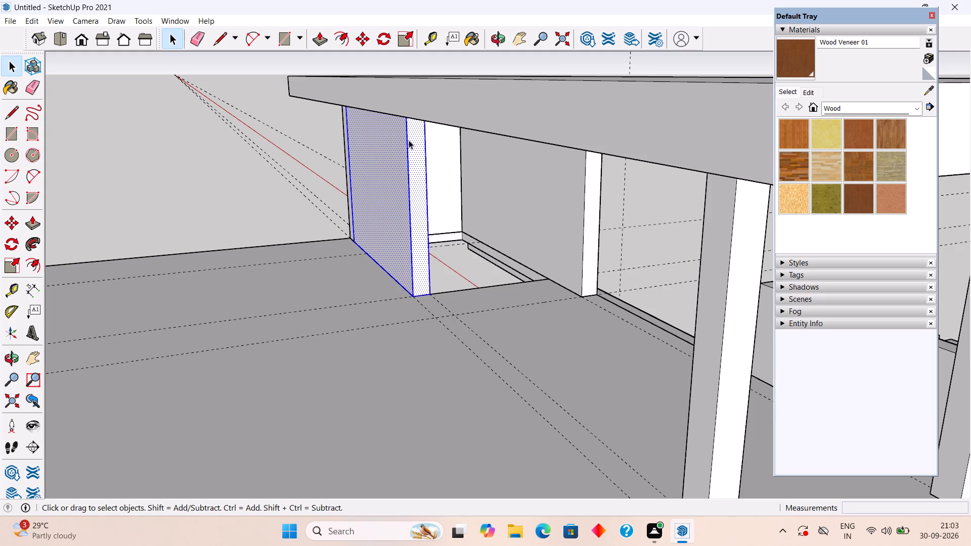
pyautogui.rightClick(409, 140)
pyautogui.click(456, 243)
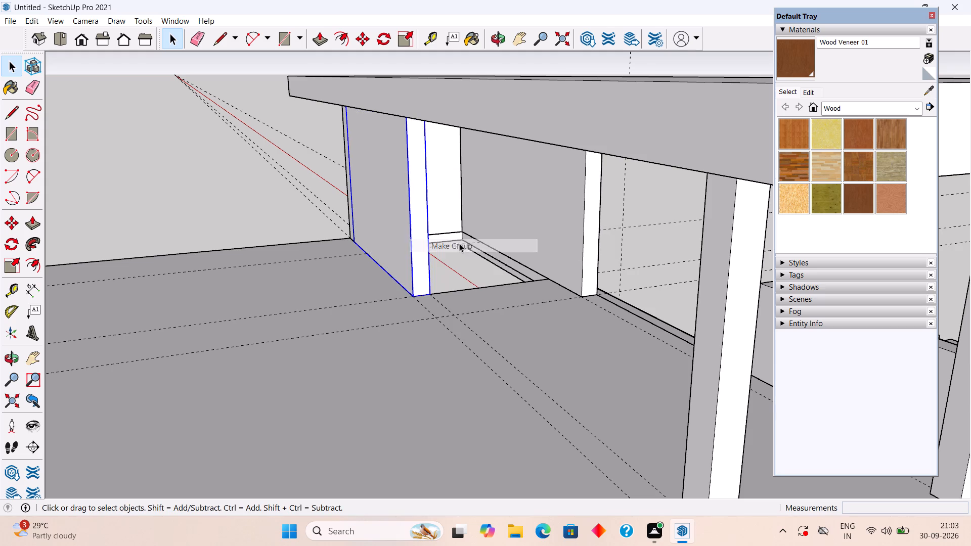
pyautogui.click(533, 217)
pyautogui.tripleClick(533, 217)
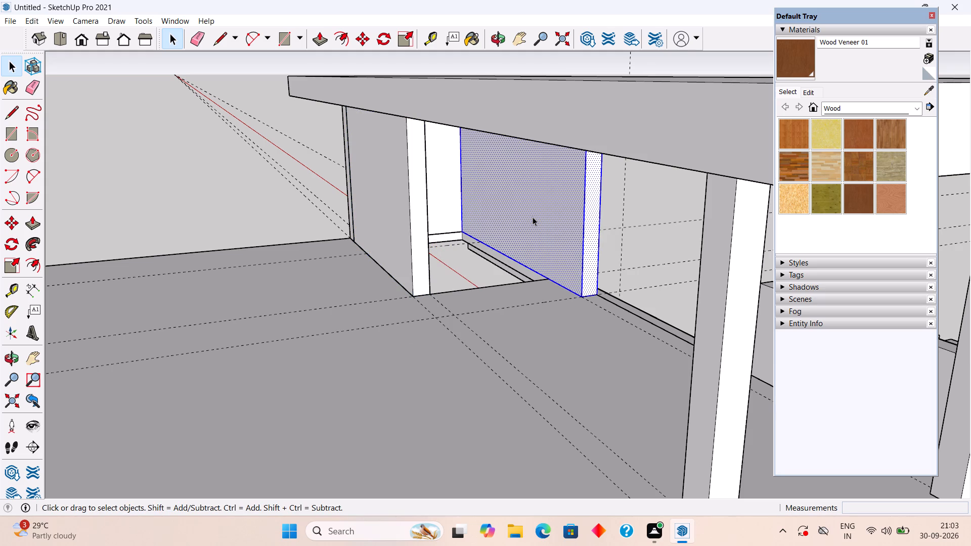
pyautogui.rightClick(533, 217)
pyautogui.click(580, 322)
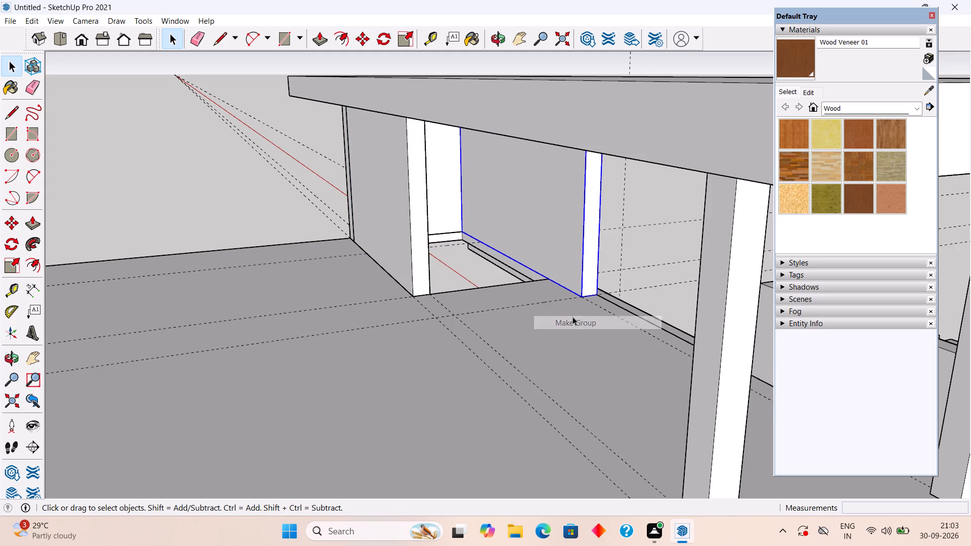
pyautogui.click(469, 279)
# Examine the enclosed upper-floor walls, roof slab and front facade from the rear, front and side.
pyautogui.moveTo(469, 276); pyautogui.dragTo(404, 281, button='middle')
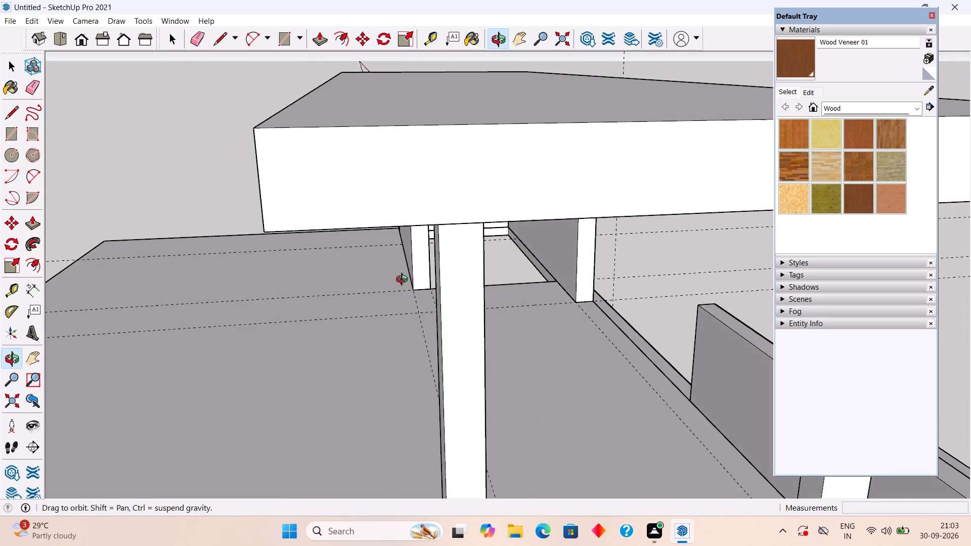
pyautogui.moveTo(404, 281); pyautogui.dragTo(448, 295, button='middle')
pyautogui.click(313, 173)
pyautogui.moveTo(438, 262); pyautogui.dragTo(431, 259, button='middle')
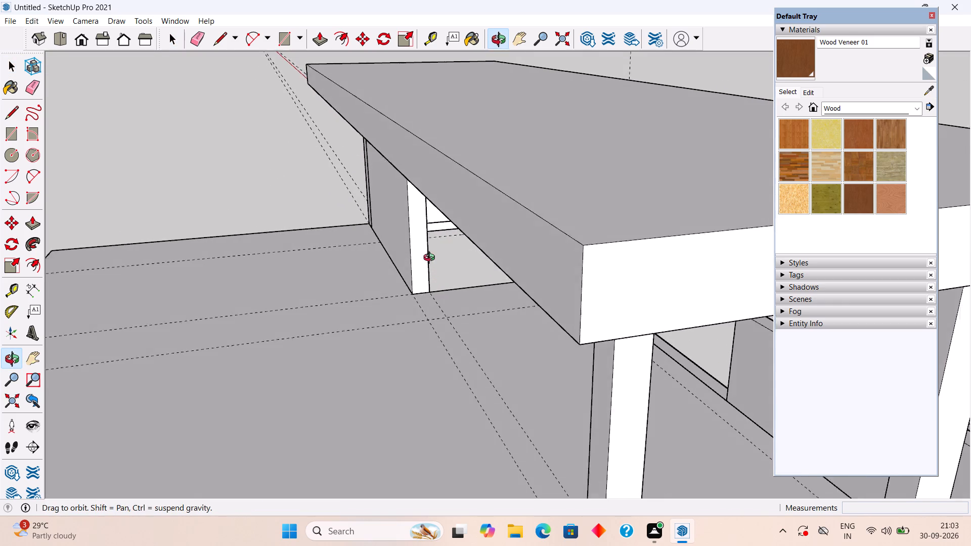
pyautogui.moveTo(431, 259); pyautogui.dragTo(579, 295, button='middle')
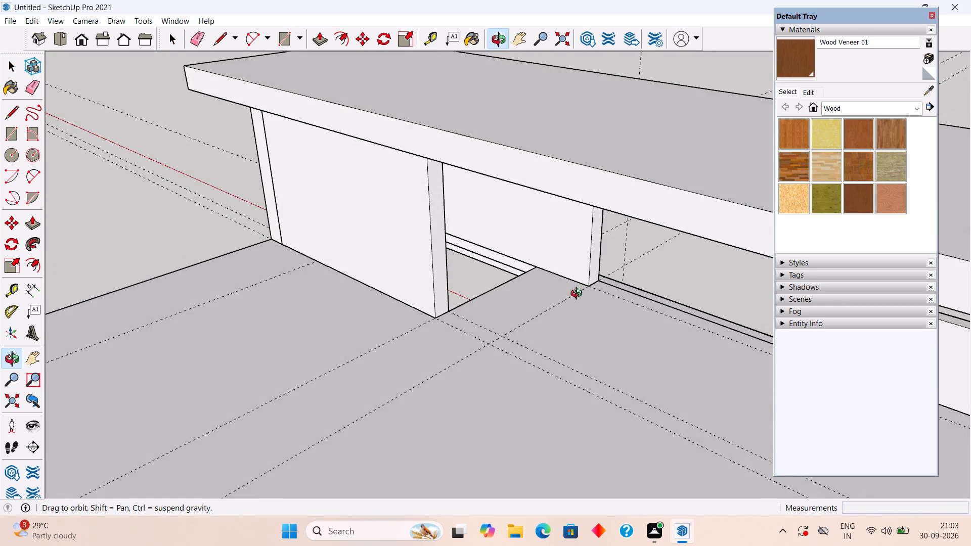
pyautogui.moveTo(579, 295); pyautogui.dragTo(516, 231, button='middle')
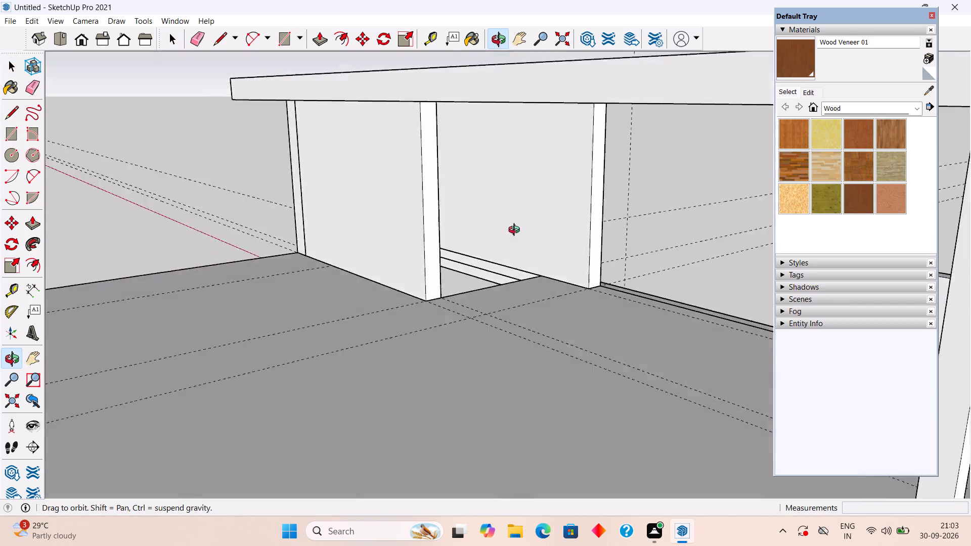
pyautogui.moveTo(516, 231); pyautogui.dragTo(0, 245, button='middle')
pyautogui.scroll(-6, 121, 112)
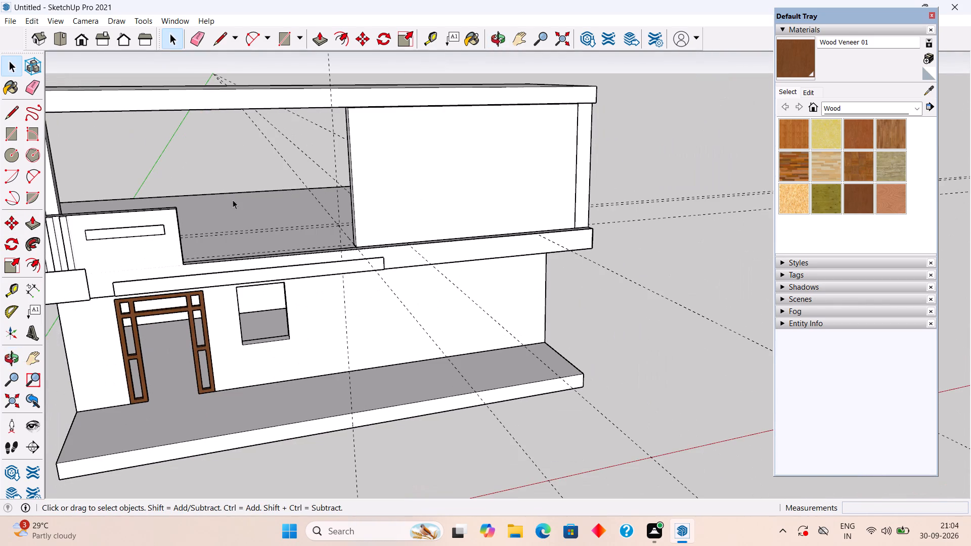
pyautogui.moveTo(242, 216); pyautogui.dragTo(217, 297, button='middle')
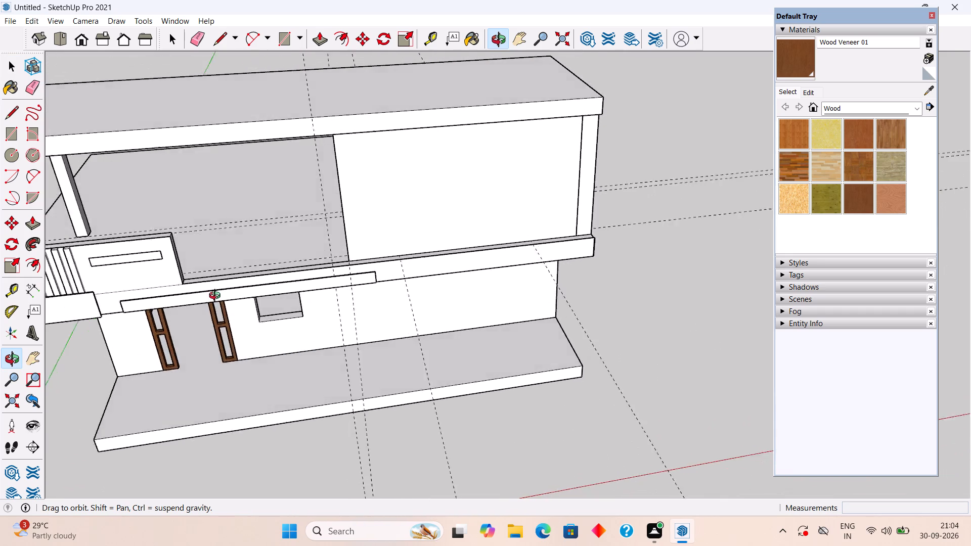
pyautogui.moveTo(217, 297); pyautogui.dragTo(271, 339, button='middle')
pyautogui.scroll(-1, 272, 339)
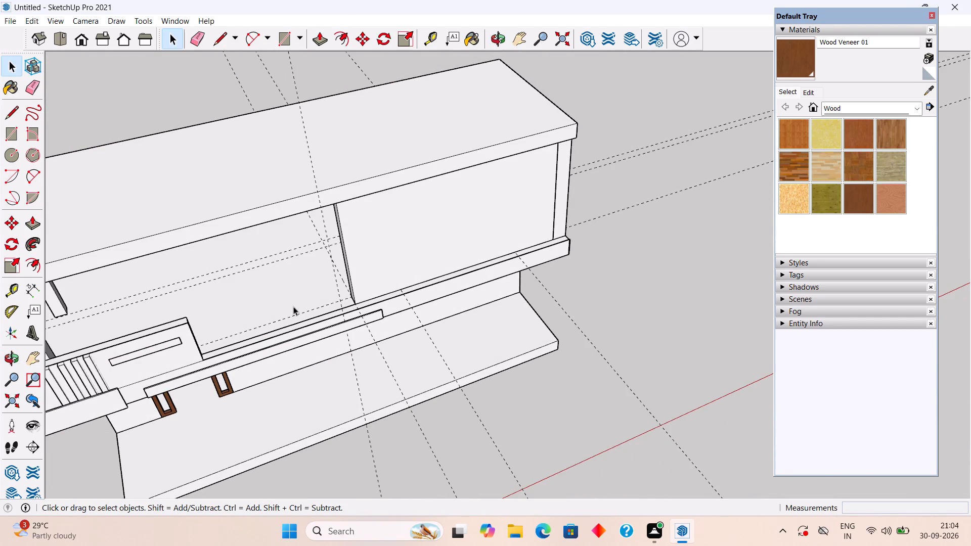
pyautogui.scroll(-1, 313, 296)
pyautogui.moveTo(312, 292); pyautogui.dragTo(296, 269, button='middle')
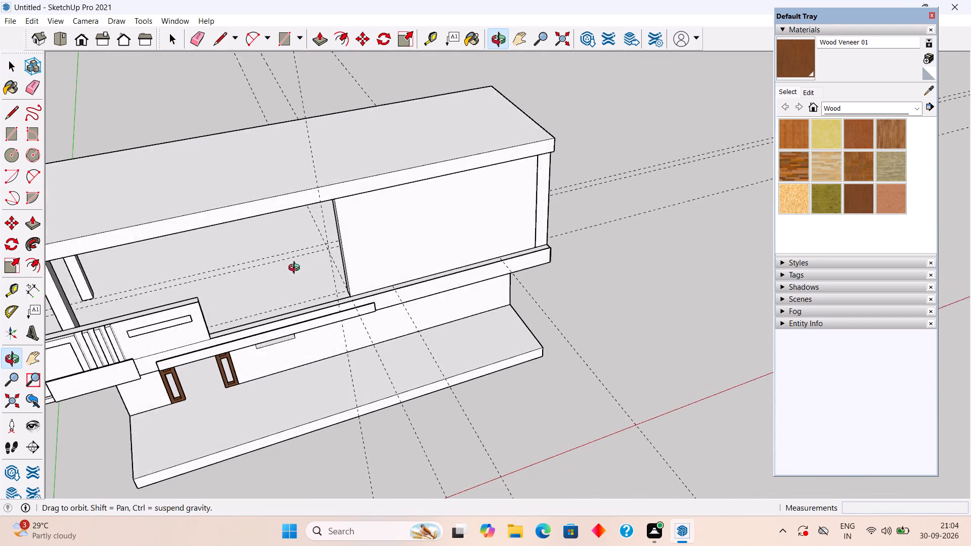
pyautogui.moveTo(296, 269); pyautogui.dragTo(237, 298, button='middle')
pyautogui.scroll(2, 383, 296)
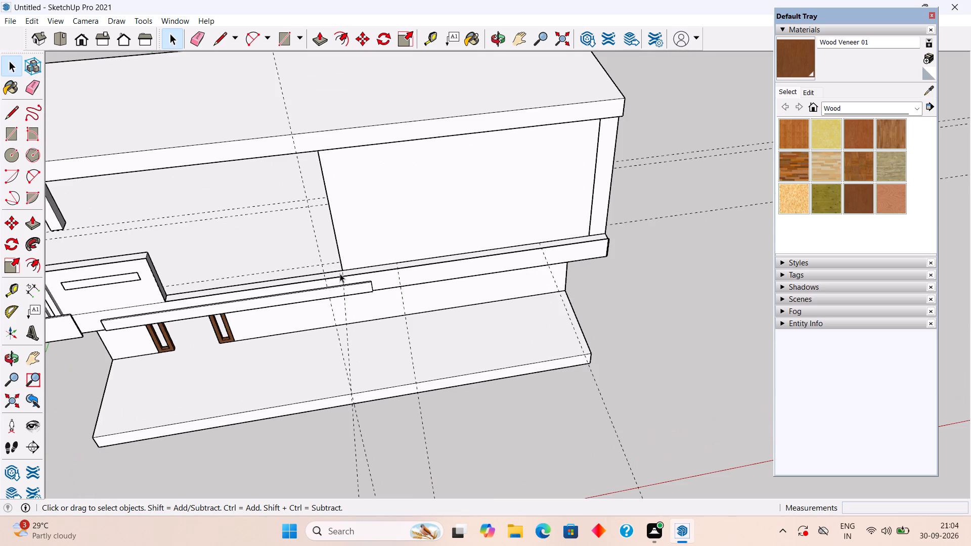
pyautogui.moveTo(341, 273); pyautogui.dragTo(175, 237, button='middle')
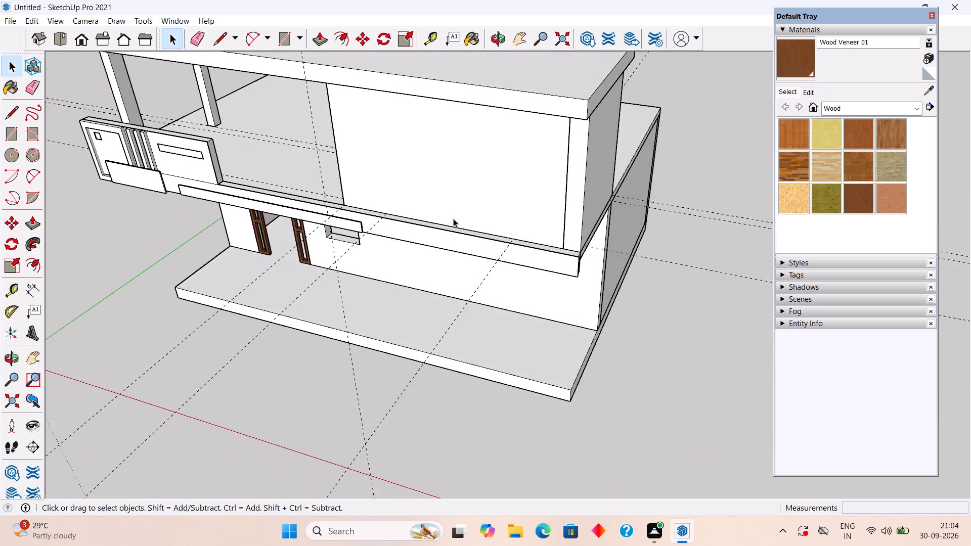
pyautogui.moveTo(422, 251); pyautogui.dragTo(269, 237, button='middle')
pyautogui.moveTo(411, 243); pyautogui.dragTo(344, 248, button='middle')
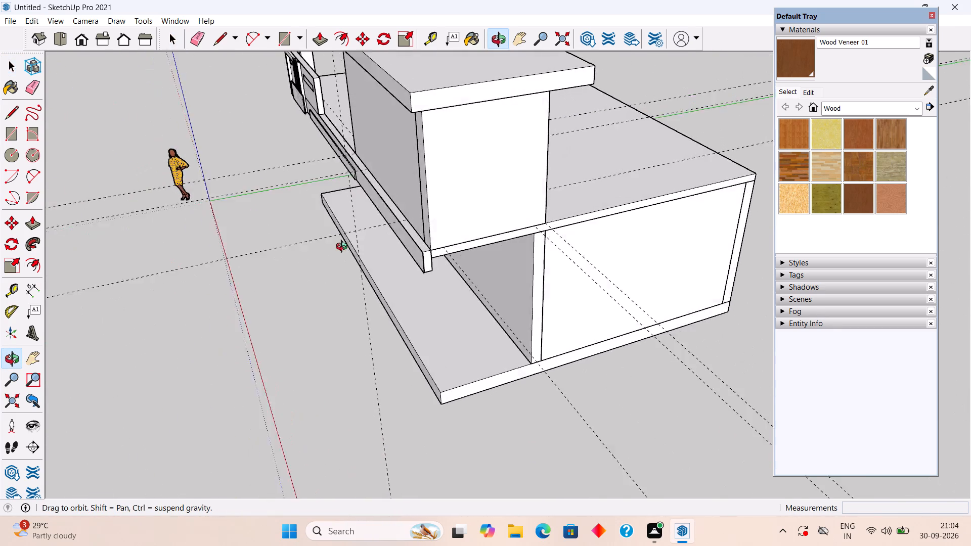
pyautogui.moveTo(344, 248); pyautogui.dragTo(655, 235, button='middle')
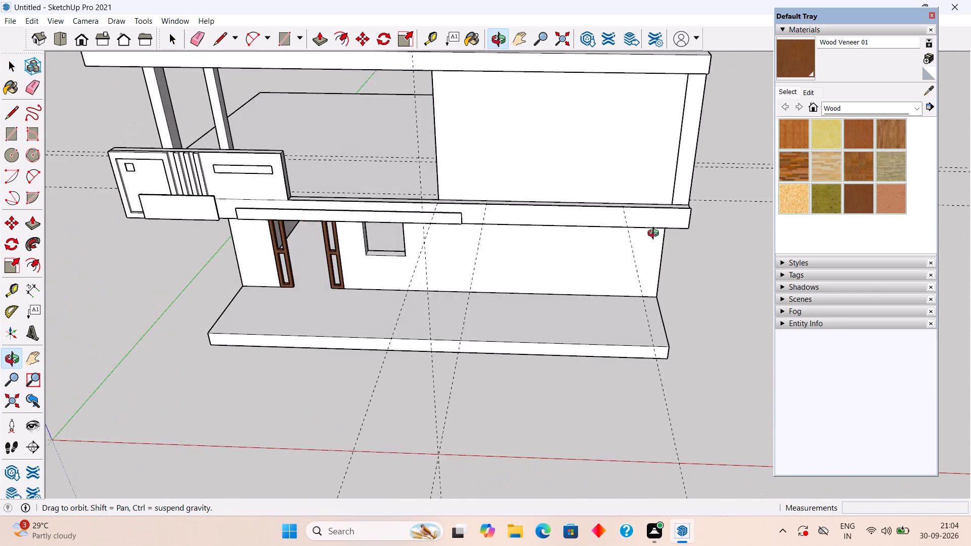
# Delete all the construction guides from the model.
pyautogui.moveTo(655, 235); pyautogui.dragTo(635, 204, button='middle')
pyautogui.scroll(-7, 636, 203)
pyautogui.click(683, 231)
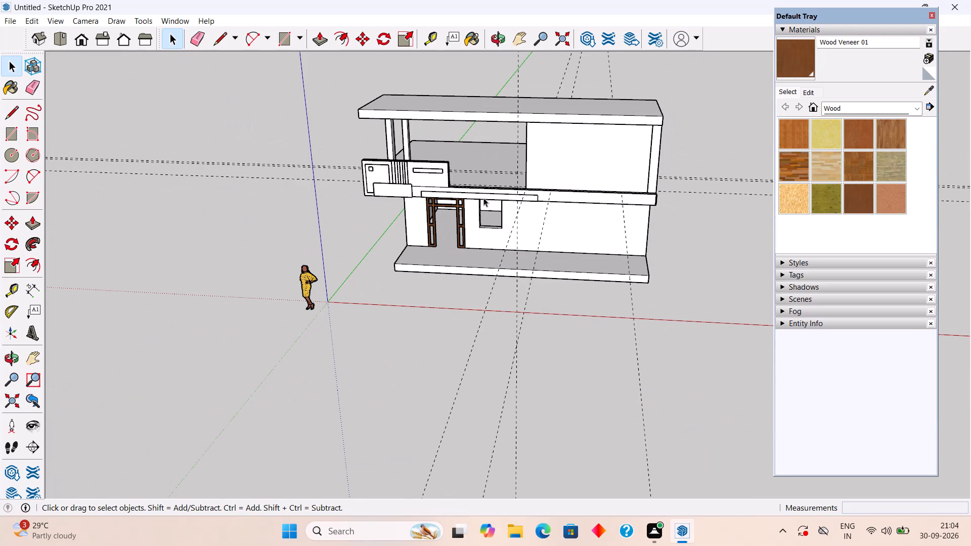
pyautogui.click(33, 22)
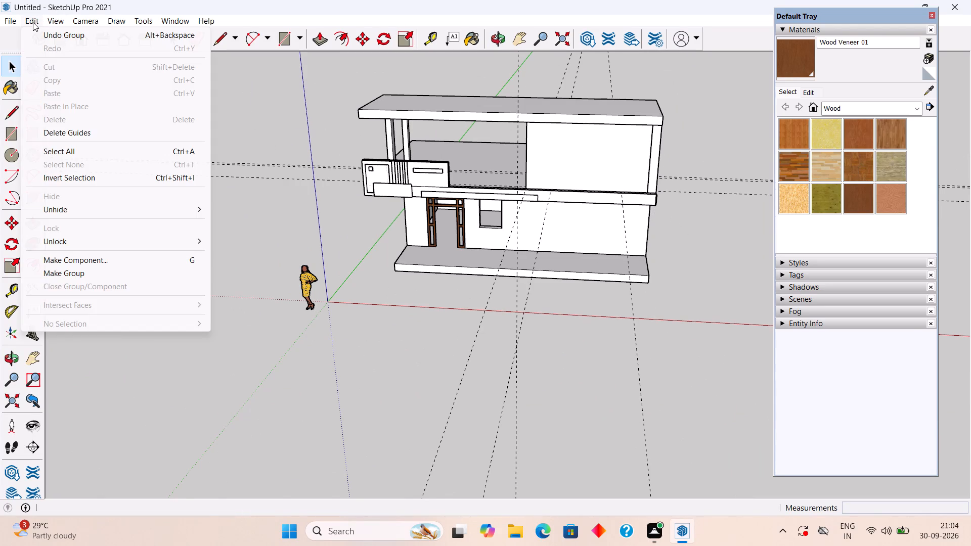
pyautogui.click(72, 134)
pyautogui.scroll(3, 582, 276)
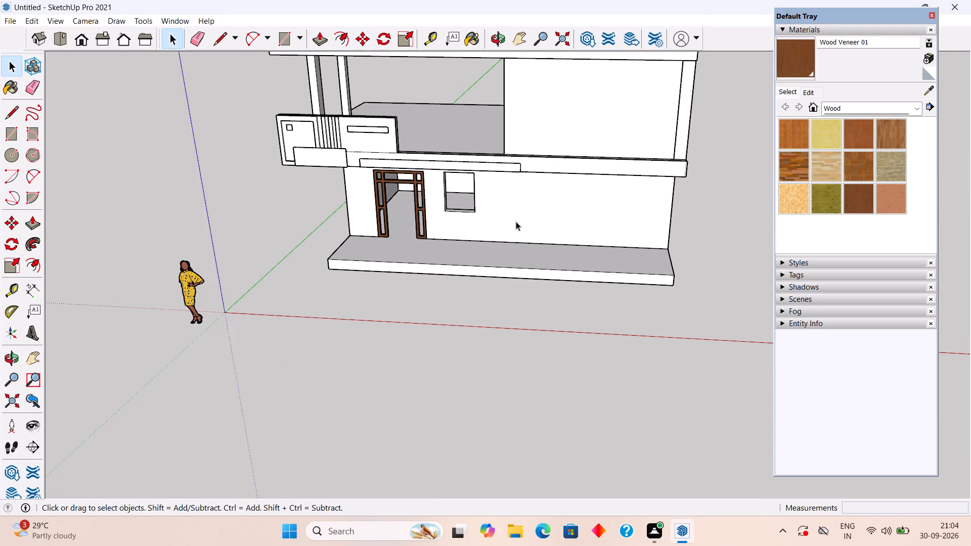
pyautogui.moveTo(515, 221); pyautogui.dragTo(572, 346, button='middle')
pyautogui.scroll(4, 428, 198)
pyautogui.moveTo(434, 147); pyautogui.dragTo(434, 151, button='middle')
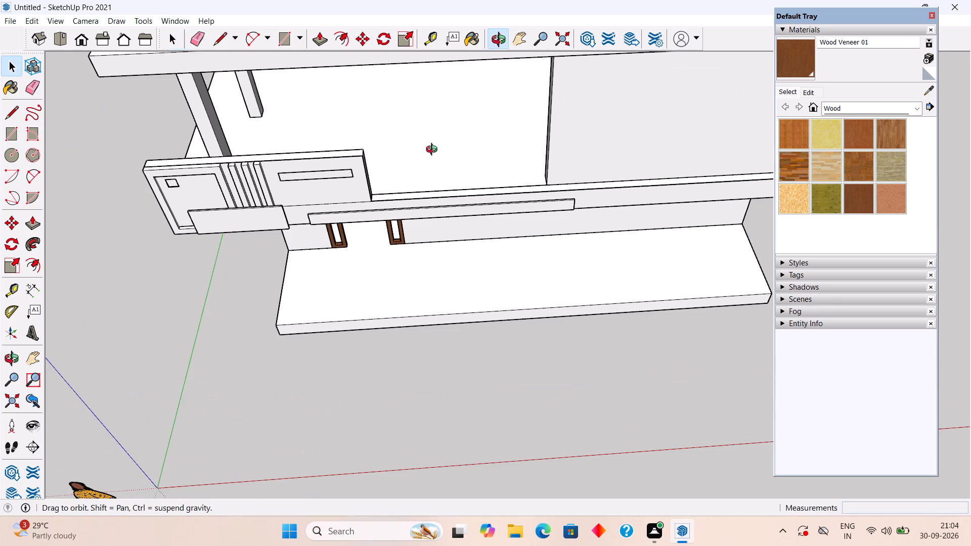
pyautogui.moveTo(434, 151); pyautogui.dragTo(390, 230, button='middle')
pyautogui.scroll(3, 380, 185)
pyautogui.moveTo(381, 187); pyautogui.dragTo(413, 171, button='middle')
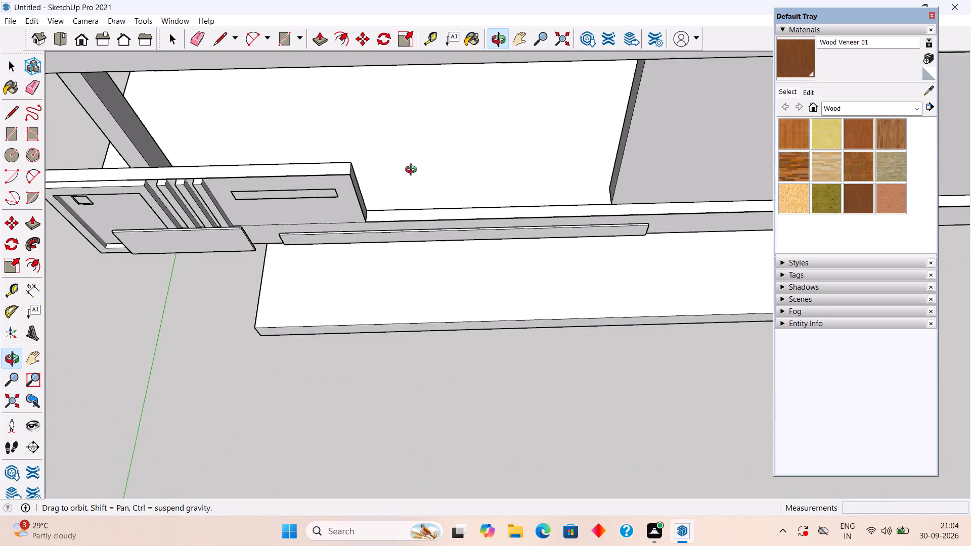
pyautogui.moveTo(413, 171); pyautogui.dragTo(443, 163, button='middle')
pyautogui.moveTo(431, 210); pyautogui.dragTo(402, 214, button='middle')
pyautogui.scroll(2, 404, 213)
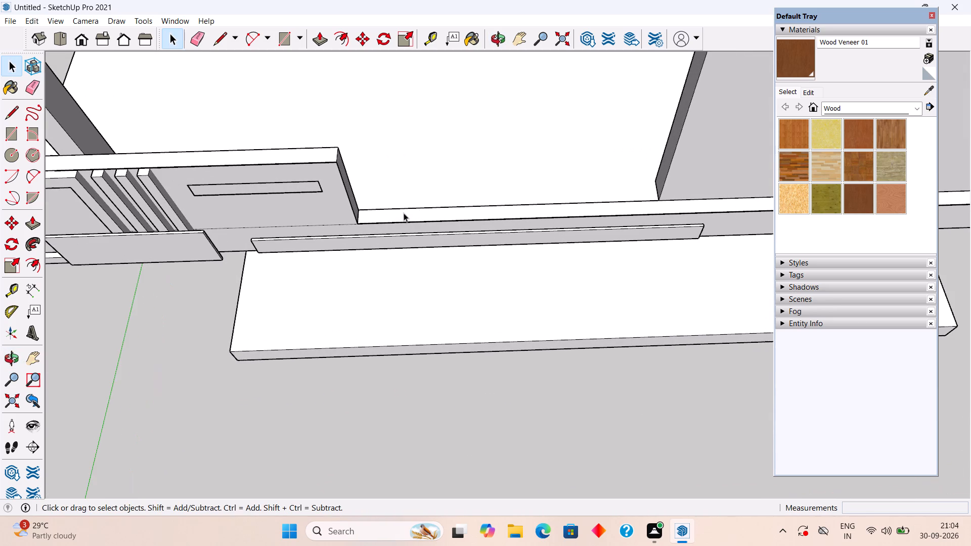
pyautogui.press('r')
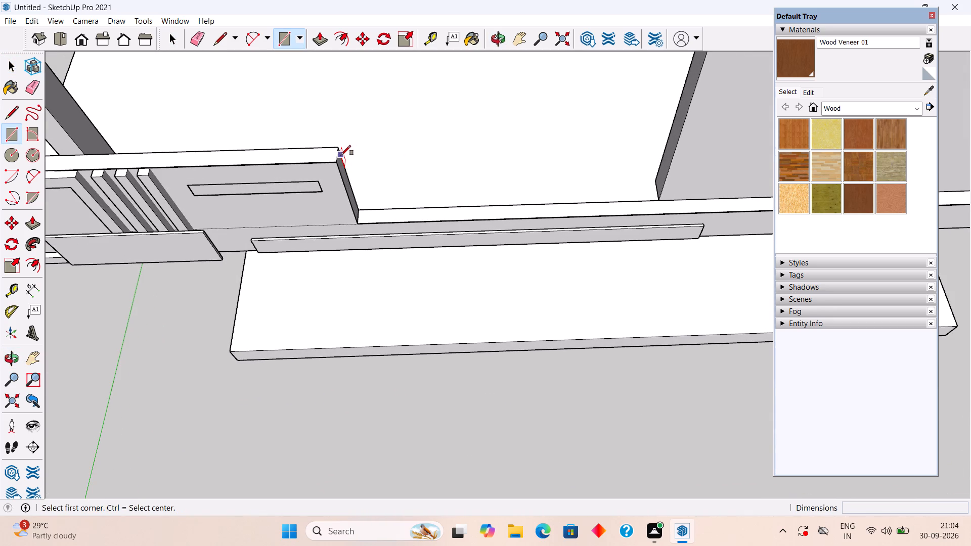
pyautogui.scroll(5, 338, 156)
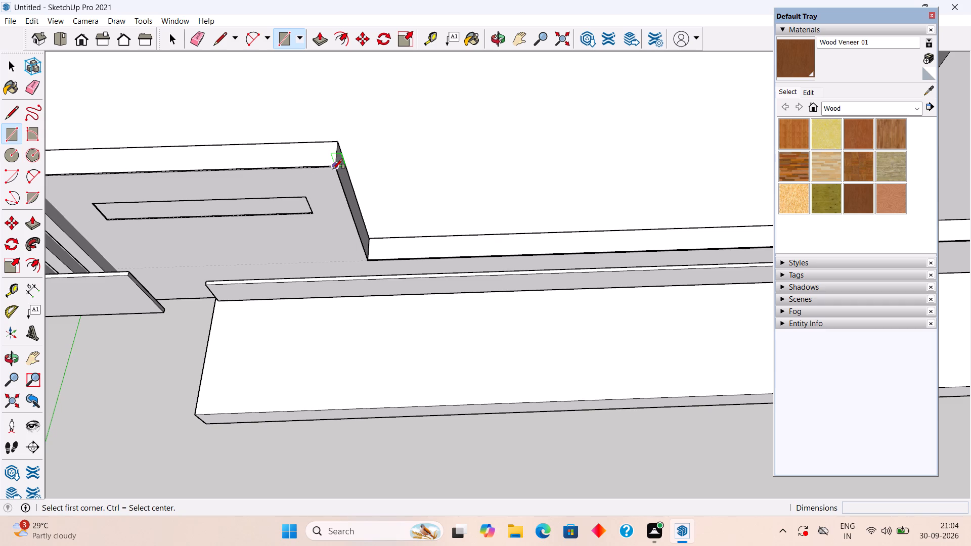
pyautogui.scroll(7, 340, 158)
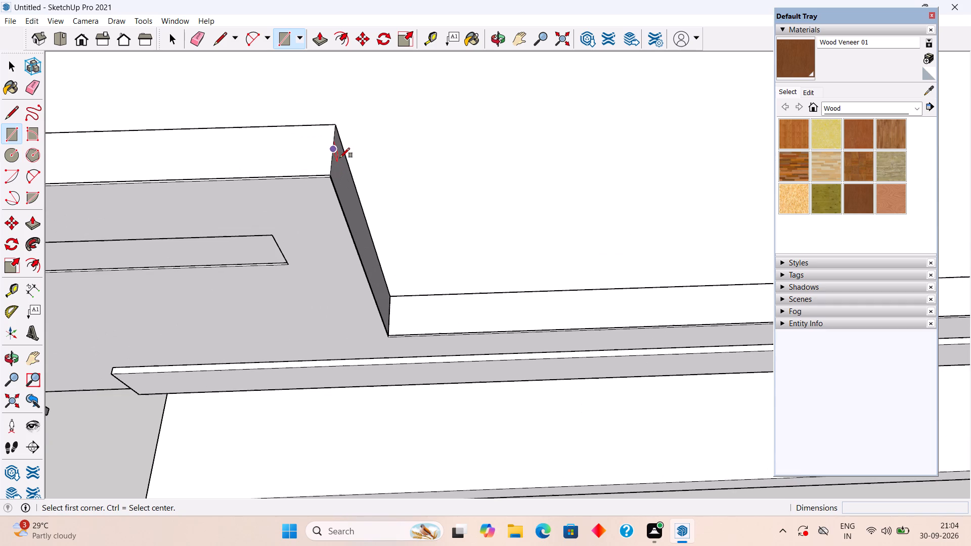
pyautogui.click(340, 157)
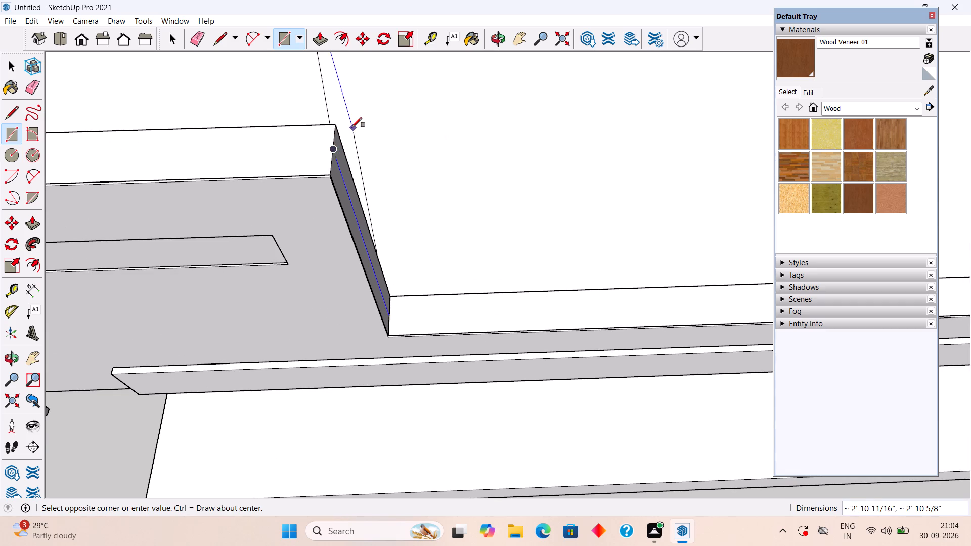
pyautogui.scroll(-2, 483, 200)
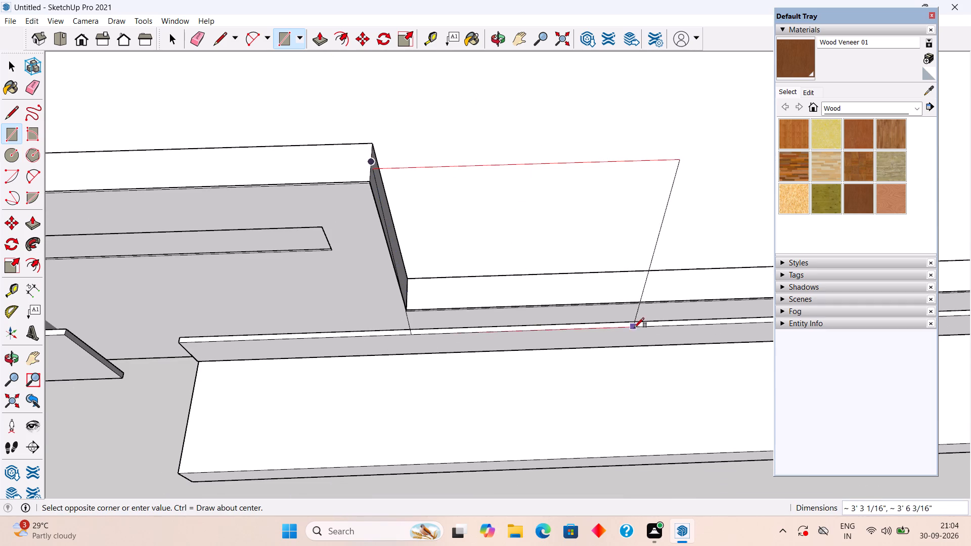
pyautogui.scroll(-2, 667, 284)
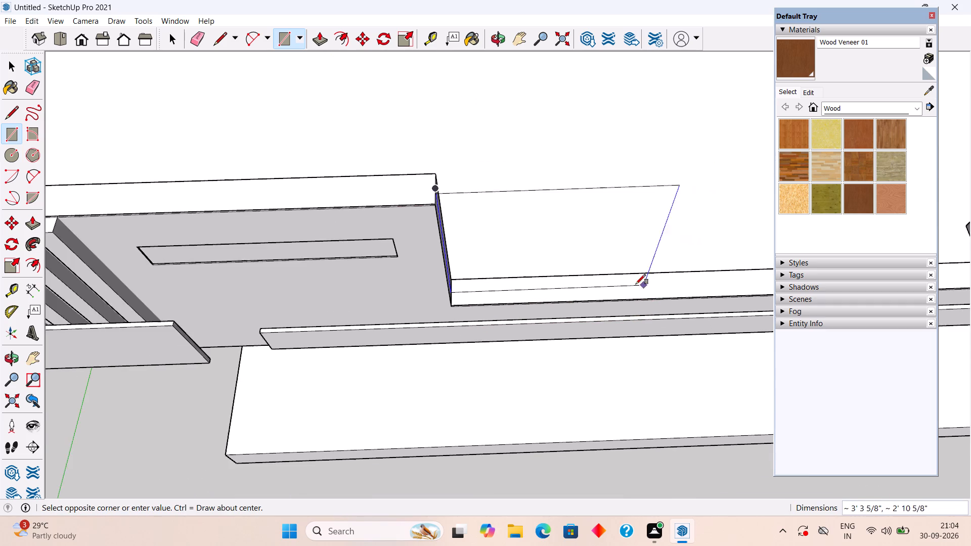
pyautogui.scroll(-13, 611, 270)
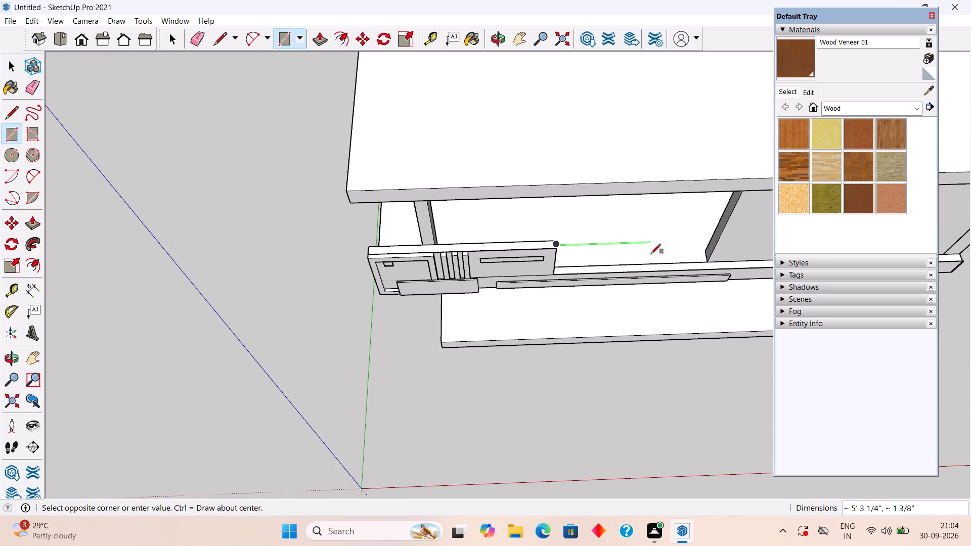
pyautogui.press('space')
# Open the group of the thin facing panel on the front of the upper-floor parapet band for editing.
pyautogui.moveTo(561, 245); pyautogui.dragTo(522, 149, button='middle')
pyautogui.scroll(-5, 522, 149)
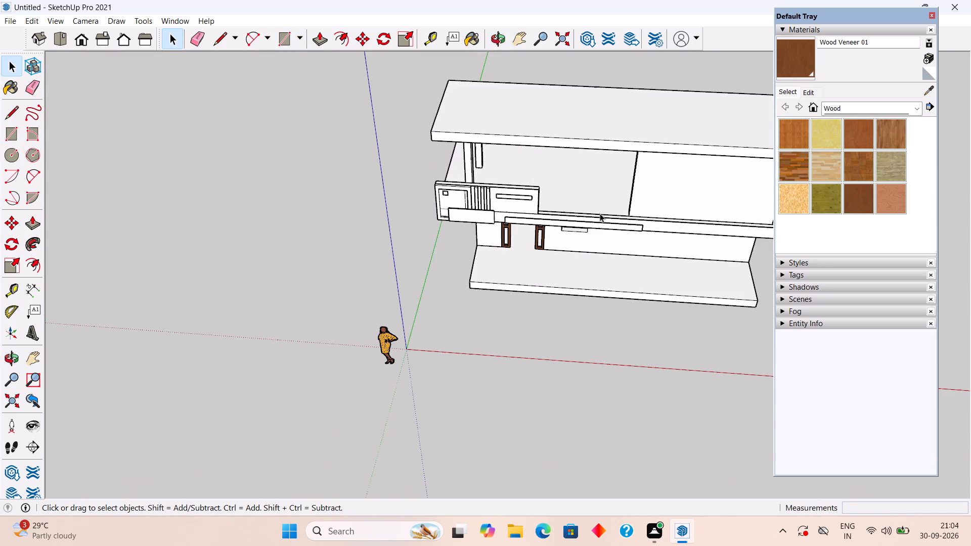
pyautogui.moveTo(635, 231); pyautogui.dragTo(420, 251, button='middle')
pyautogui.moveTo(566, 292); pyautogui.dragTo(491, 269, button='middle')
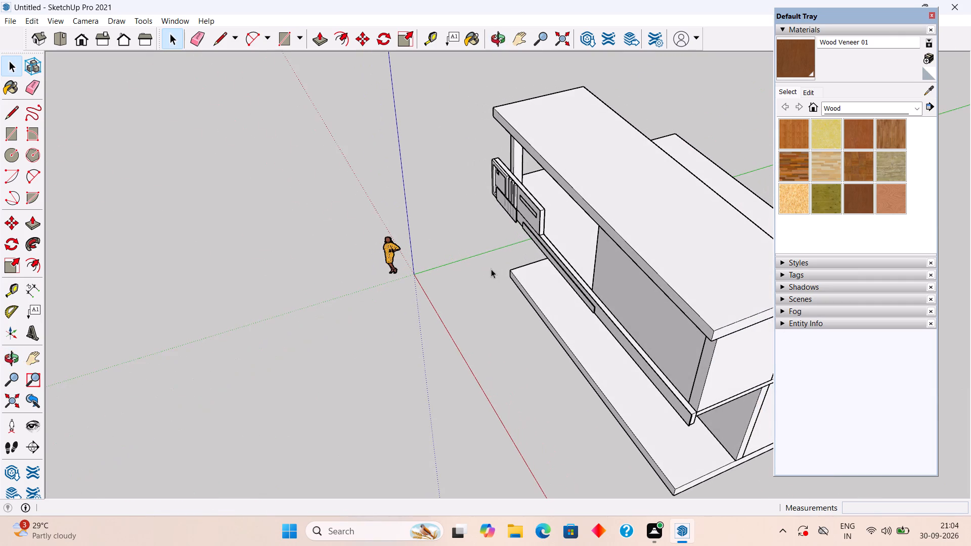
pyautogui.scroll(3, 678, 368)
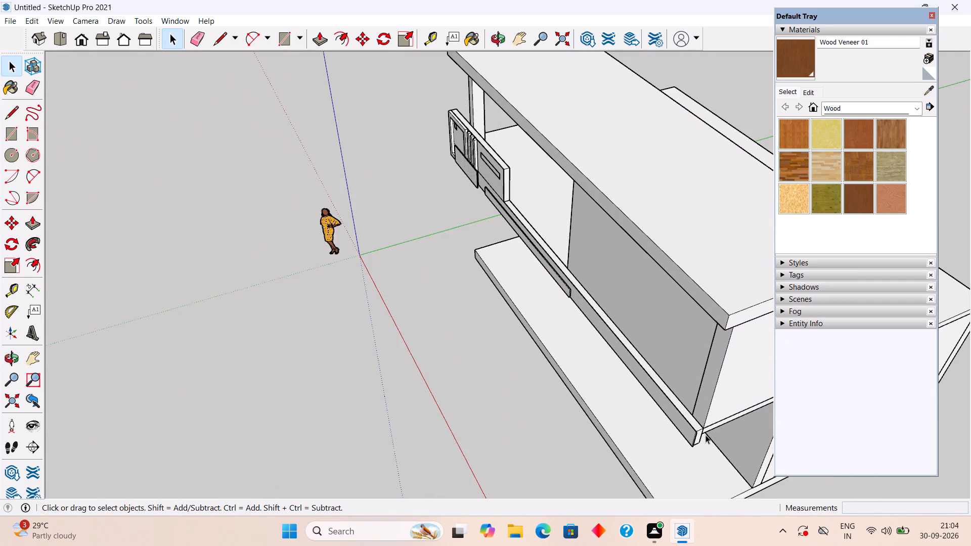
pyautogui.click(676, 416)
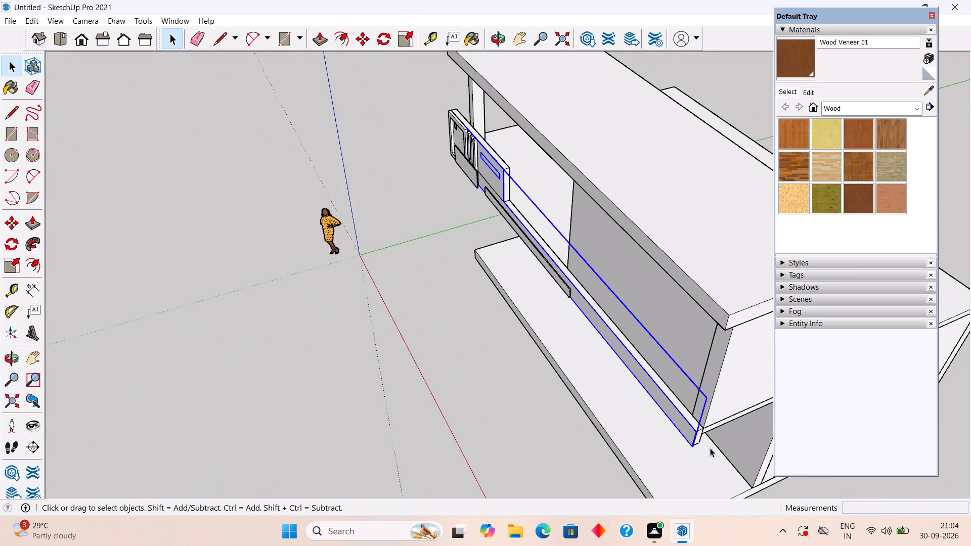
pyautogui.scroll(14, 696, 443)
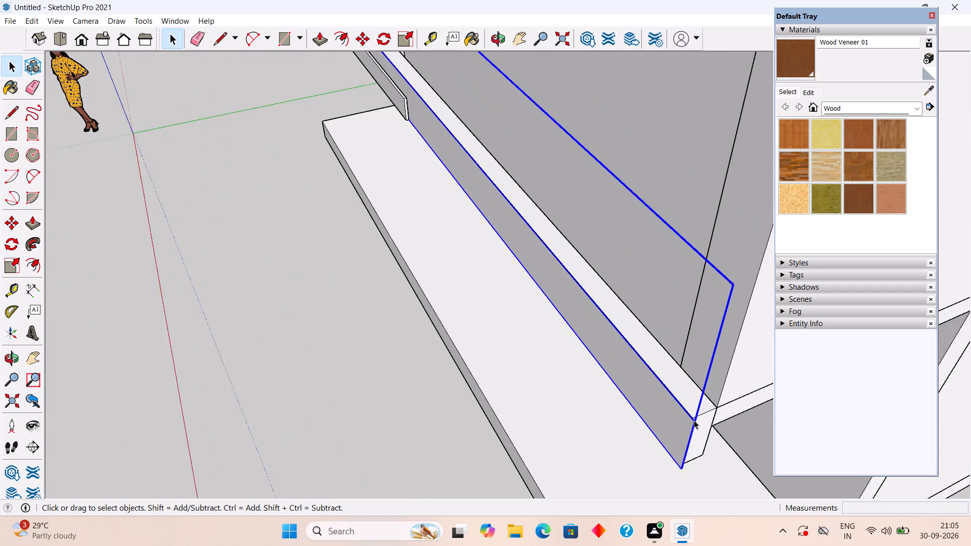
pyautogui.scroll(2, 694, 420)
pyautogui.moveTo(626, 399); pyautogui.dragTo(539, 253, button='middle')
pyautogui.scroll(4, 647, 366)
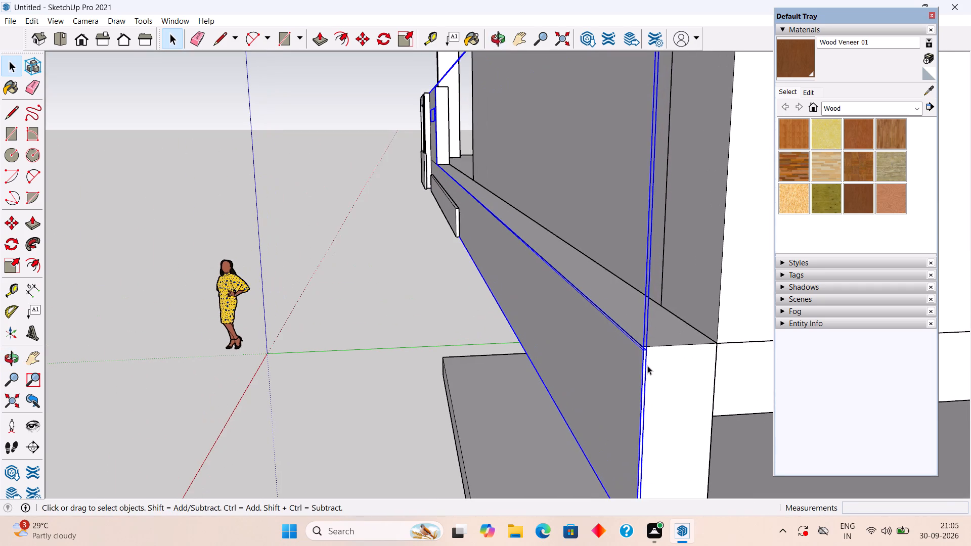
pyautogui.moveTo(642, 363); pyautogui.dragTo(576, 325, button='middle')
pyautogui.press('p')
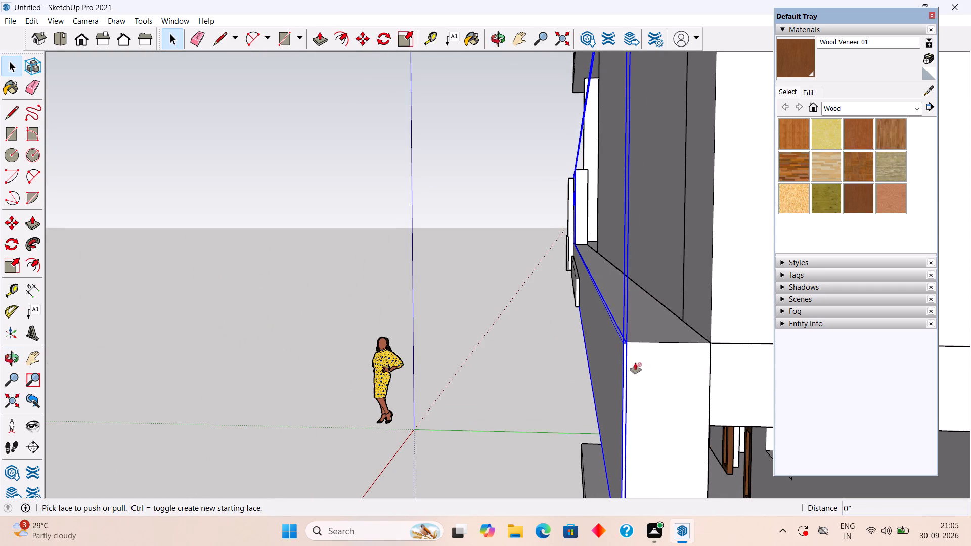
pyautogui.press('space')
pyautogui.doubleClick(606, 352)
pyautogui.click(606, 352)
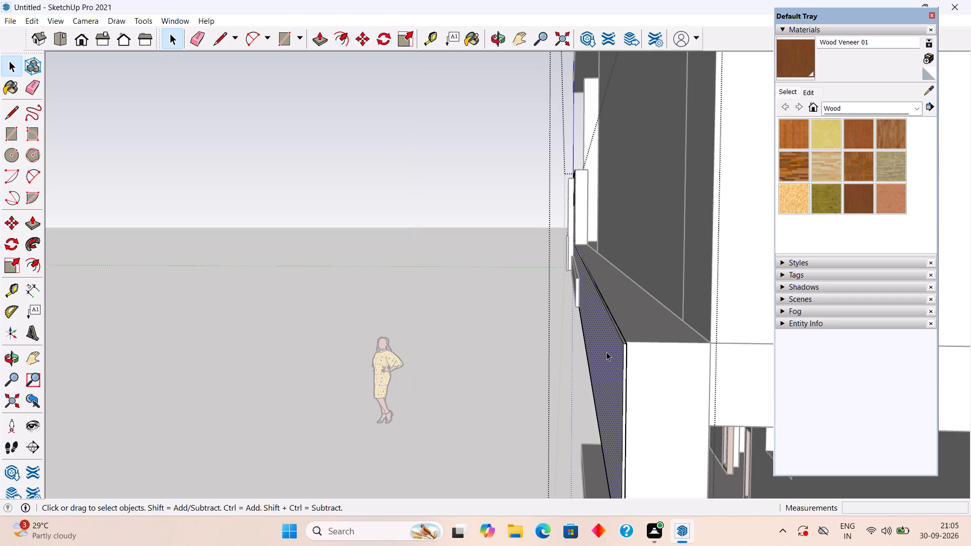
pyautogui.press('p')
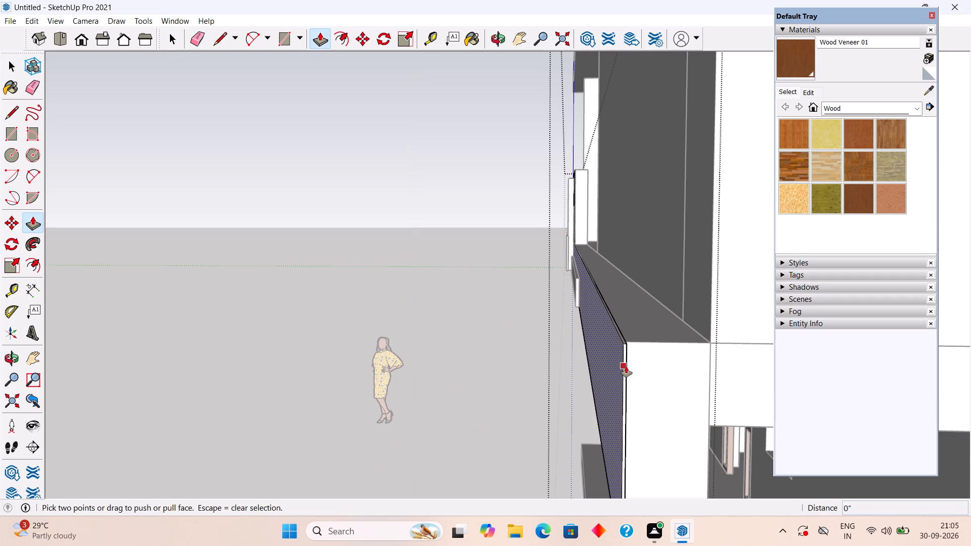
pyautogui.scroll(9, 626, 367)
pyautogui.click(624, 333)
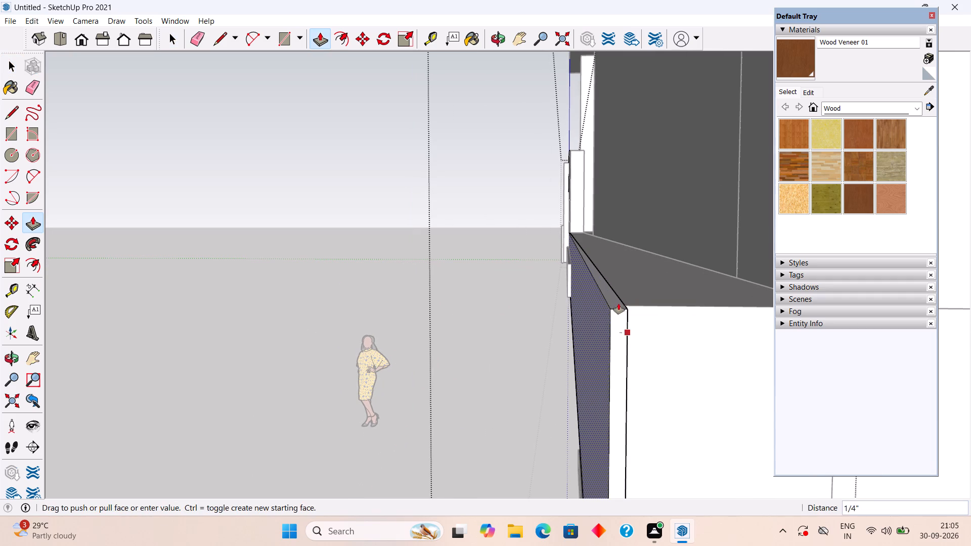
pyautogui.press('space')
# Push the thin facing panel's end face back 15' 3 7/8" to line up with the upper front wall's vertical edge.
pyautogui.click(624, 329)
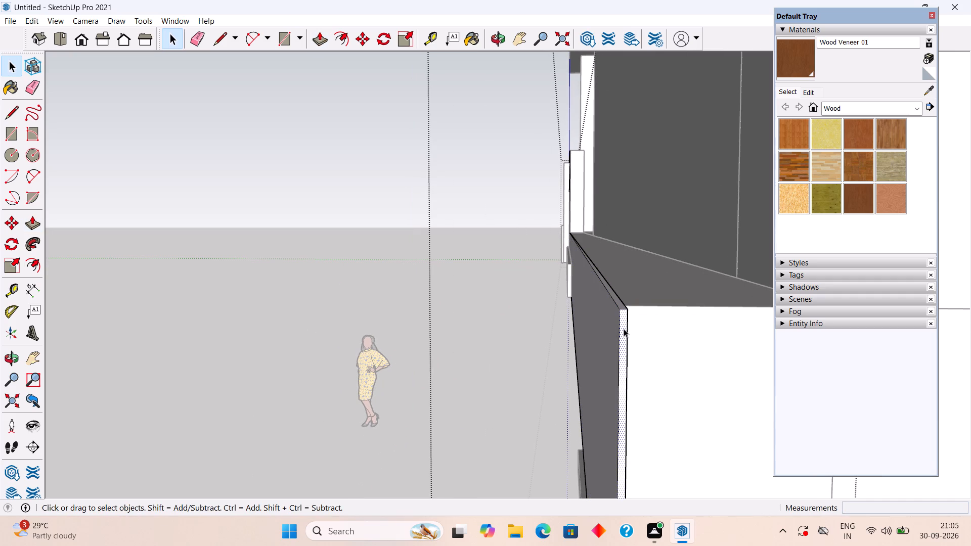
pyautogui.press('p')
pyautogui.click(624, 329)
pyautogui.scroll(1, 613, 263)
pyautogui.scroll(-4, 619, 245)
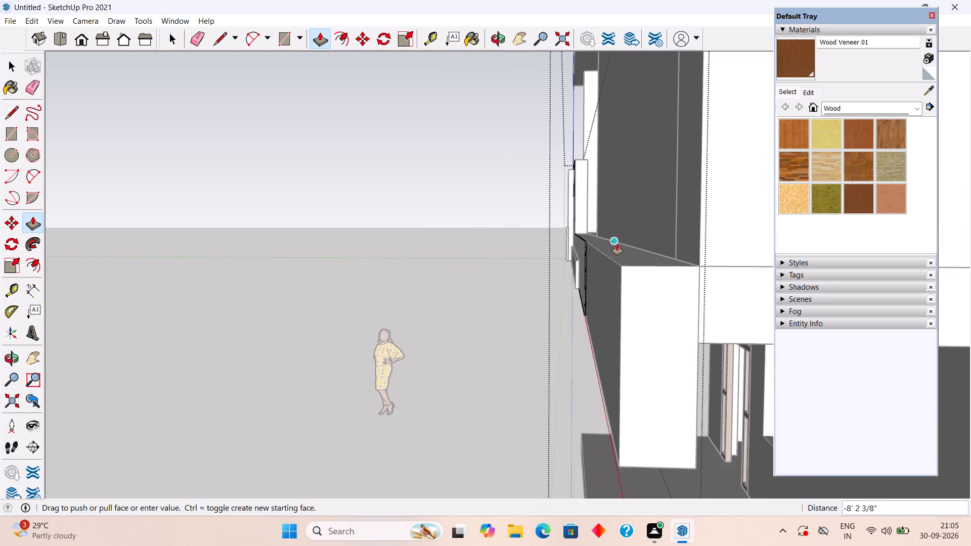
pyautogui.moveTo(617, 244); pyautogui.dragTo(838, 291, button='middle')
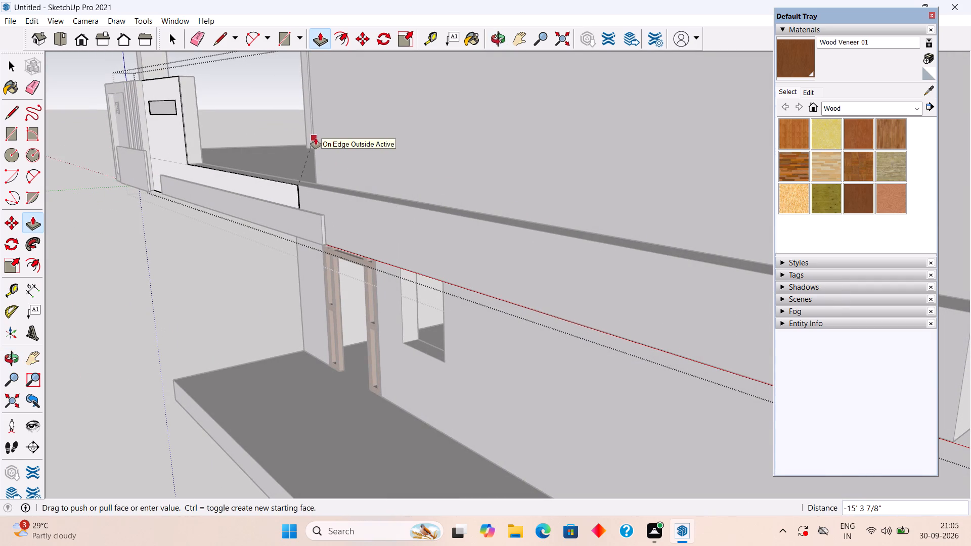
pyautogui.click(316, 138)
pyautogui.press('space')
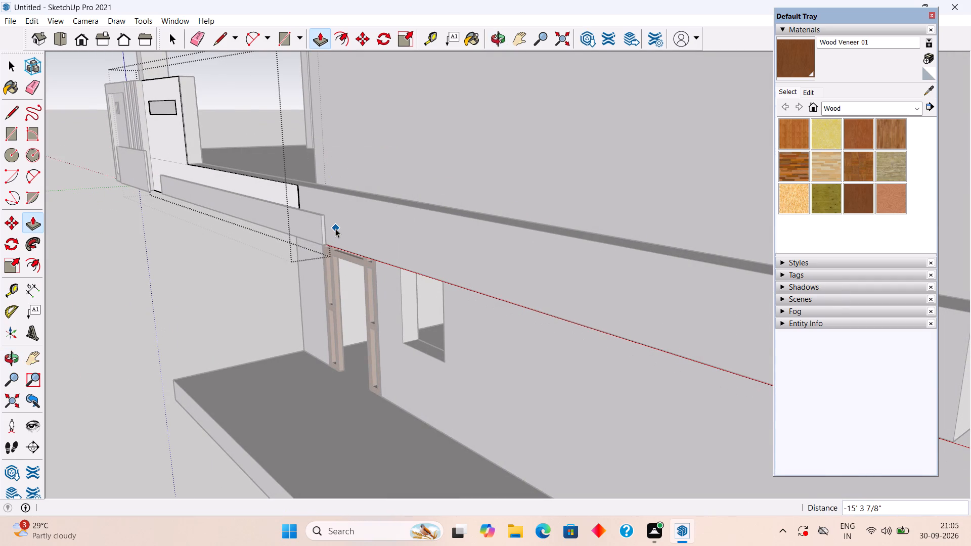
# Open the thicker parapet band group behind the facing and push its end face back 15' 3" to the upper front wall's edge.
pyautogui.moveTo(299, 238); pyautogui.dragTo(223, 263, button='middle')
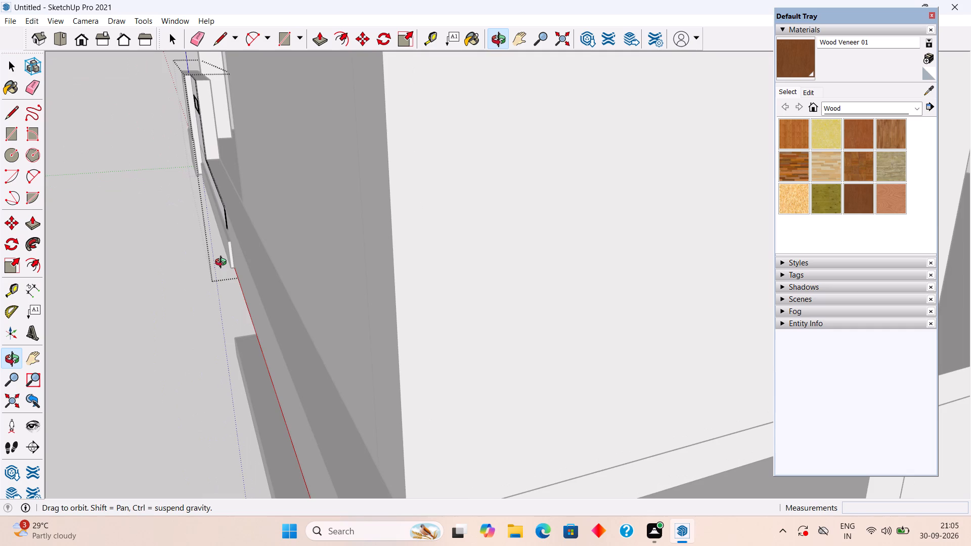
pyautogui.moveTo(223, 263); pyautogui.dragTo(223, 261, button='middle')
pyautogui.scroll(-6, 265, 293)
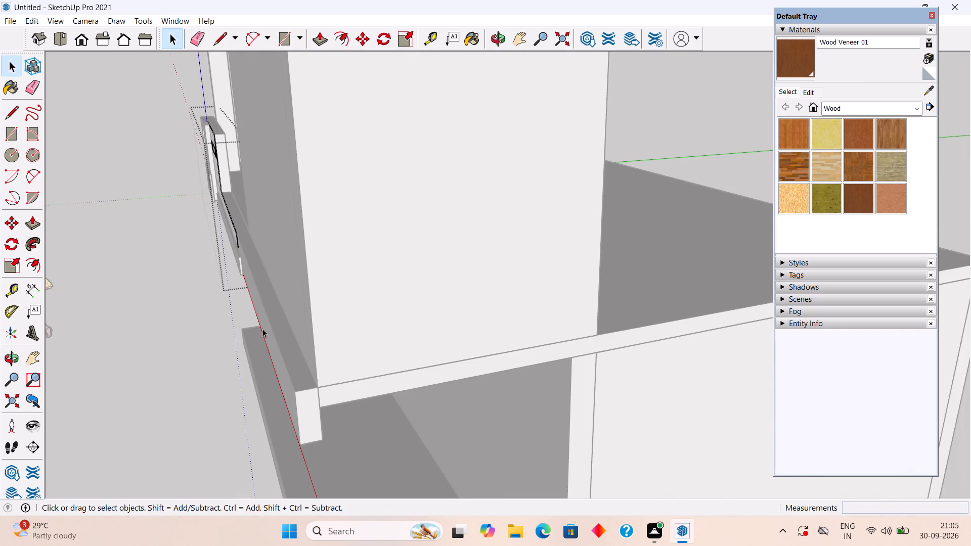
pyautogui.doubleClick(308, 420)
pyautogui.click(308, 420)
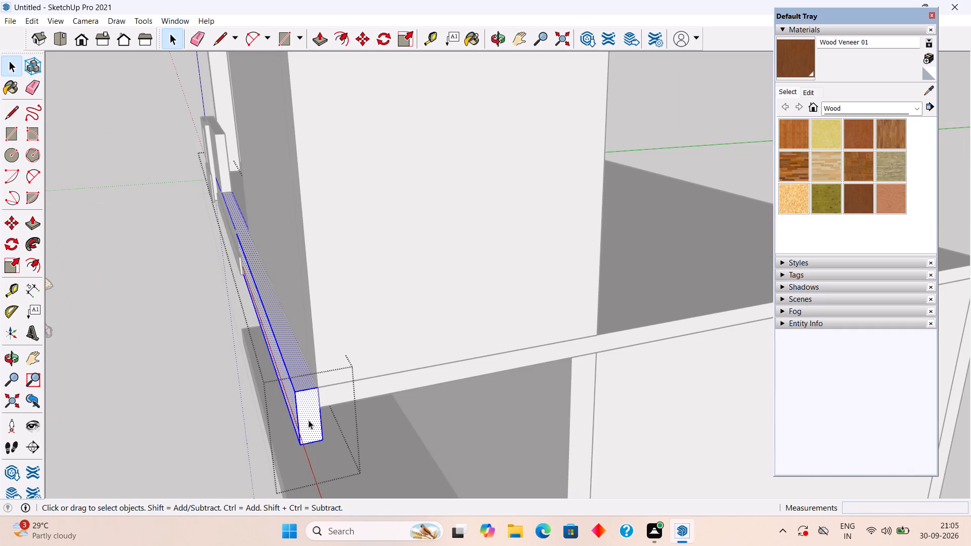
pyautogui.click(308, 420)
pyautogui.press('p')
pyautogui.click(308, 420)
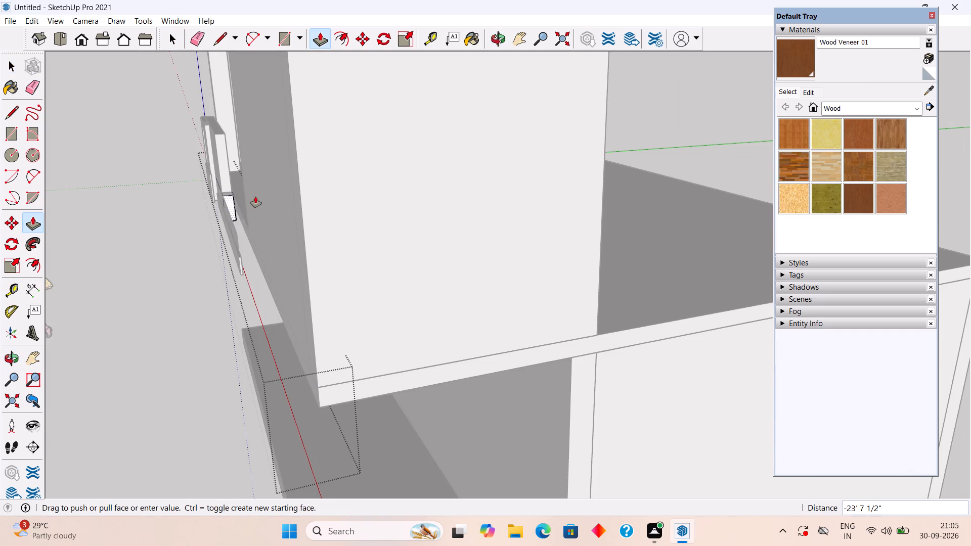
pyautogui.moveTo(255, 197); pyautogui.dragTo(449, 215, button='middle')
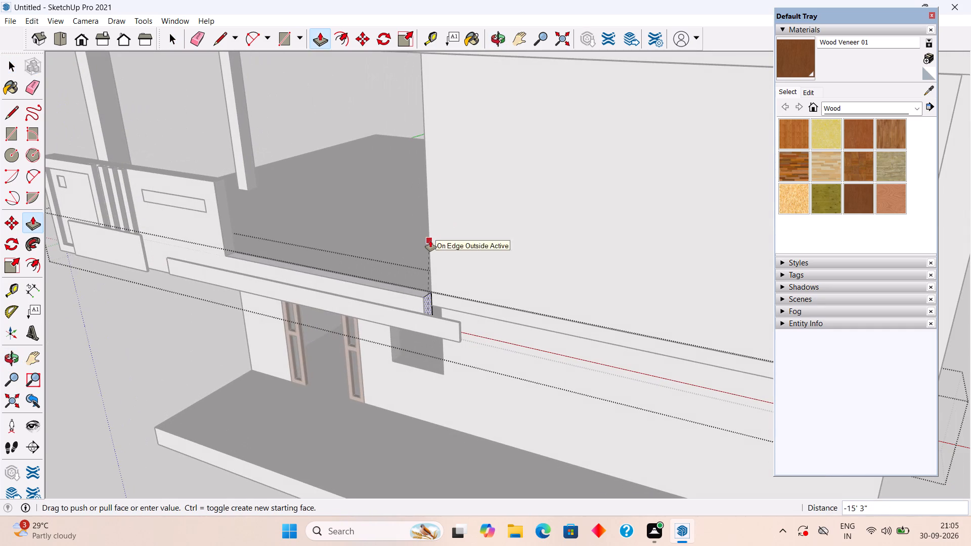
pyautogui.click(430, 241)
pyautogui.press('space')
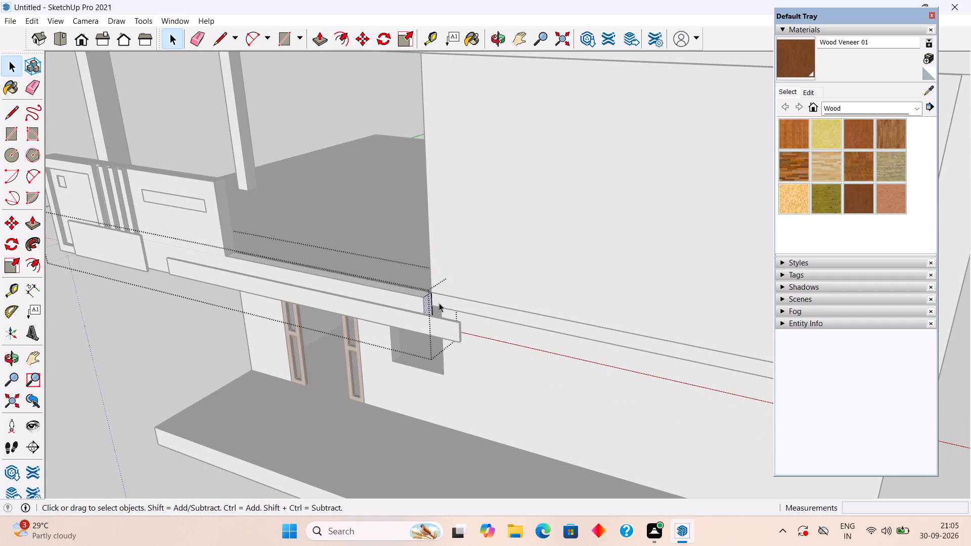
# Open the long lower facing strip's group and push its end face back about 1' 5 3/8" to the upper front wall's edge.
pyautogui.moveTo(391, 306); pyautogui.dragTo(318, 291, button='middle')
pyautogui.doubleClick(391, 318)
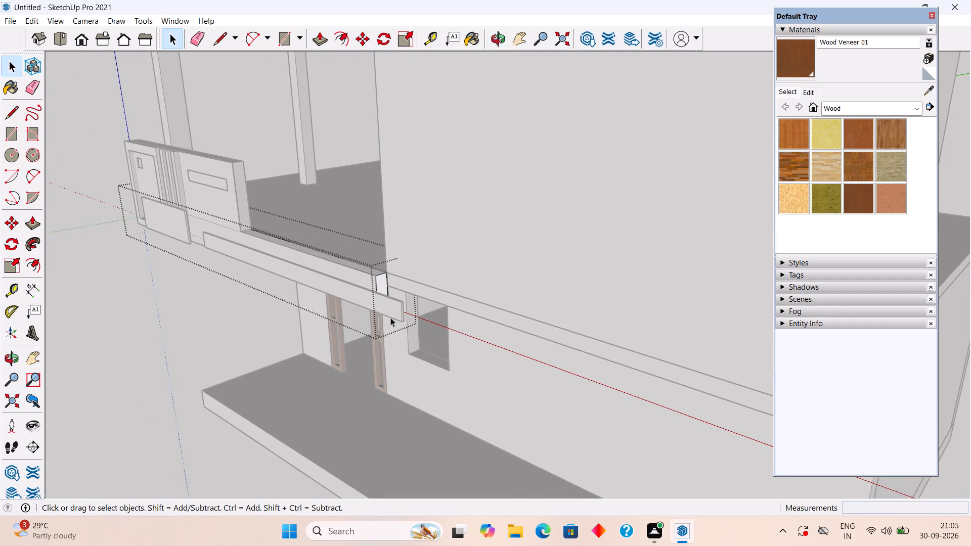
pyautogui.click(389, 314)
pyautogui.click(388, 305)
pyautogui.click(388, 305)
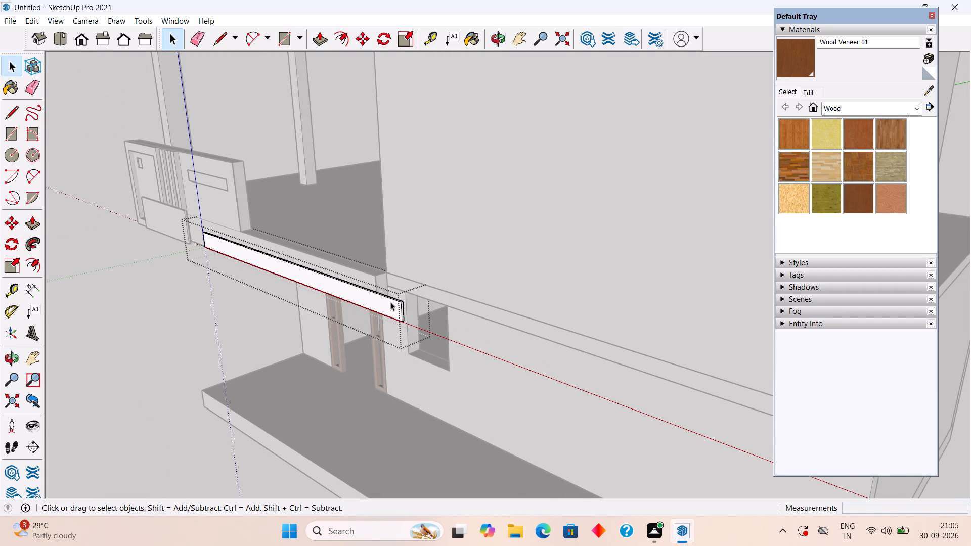
pyautogui.scroll(9, 398, 302)
pyautogui.moveTo(400, 311); pyautogui.dragTo(336, 322, button='middle')
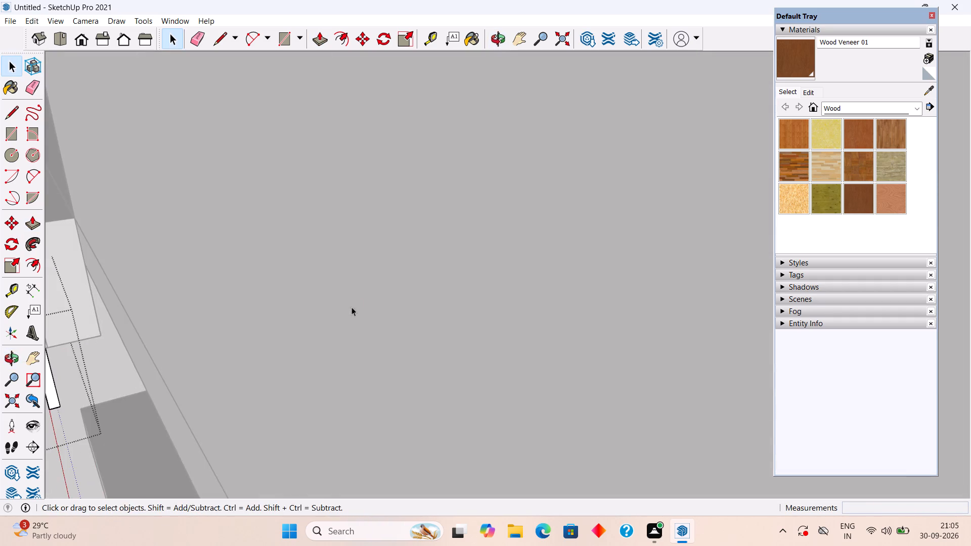
pyautogui.moveTo(352, 307); pyautogui.dragTo(451, 268, button='middle')
pyautogui.scroll(-3, 451, 268)
pyautogui.scroll(-4, 408, 267)
pyautogui.scroll(-4, 239, 312)
pyautogui.scroll(-4, 203, 345)
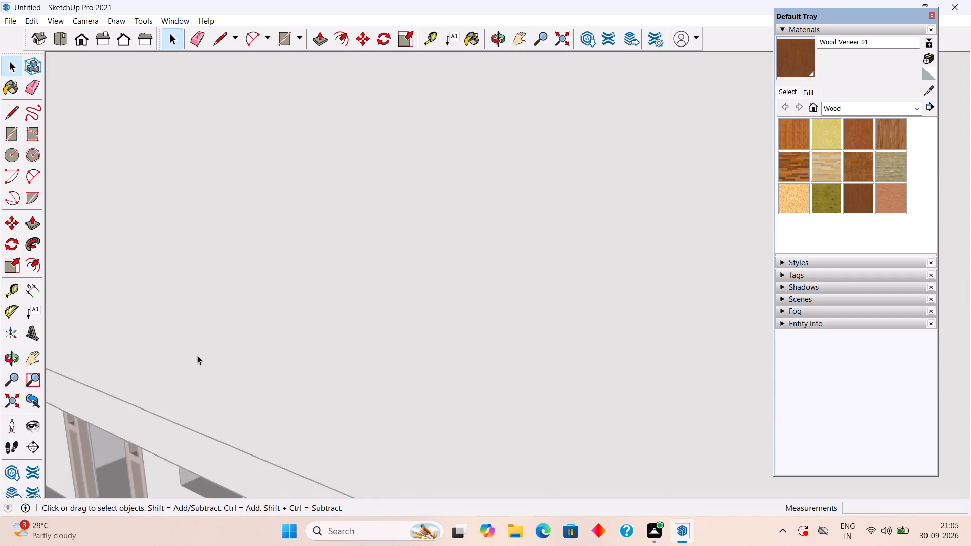
pyautogui.scroll(-14, 197, 355)
pyautogui.scroll(4, 125, 366)
pyautogui.scroll(3, 78, 379)
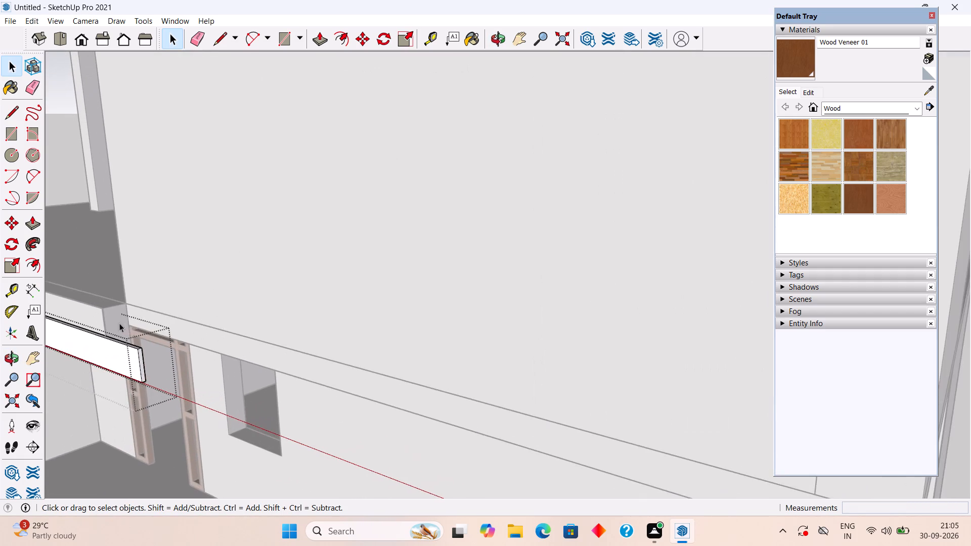
pyautogui.scroll(5, 120, 333)
pyautogui.moveTo(121, 362); pyautogui.dragTo(179, 351, button='middle')
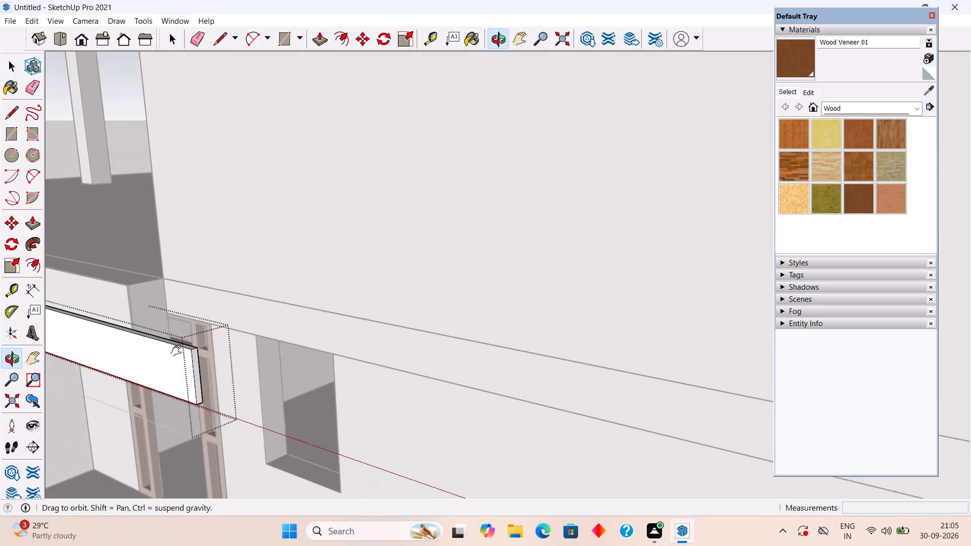
pyautogui.moveTo(179, 351); pyautogui.dragTo(426, 323, button='middle')
pyautogui.moveTo(385, 331); pyautogui.dragTo(292, 331, button='middle')
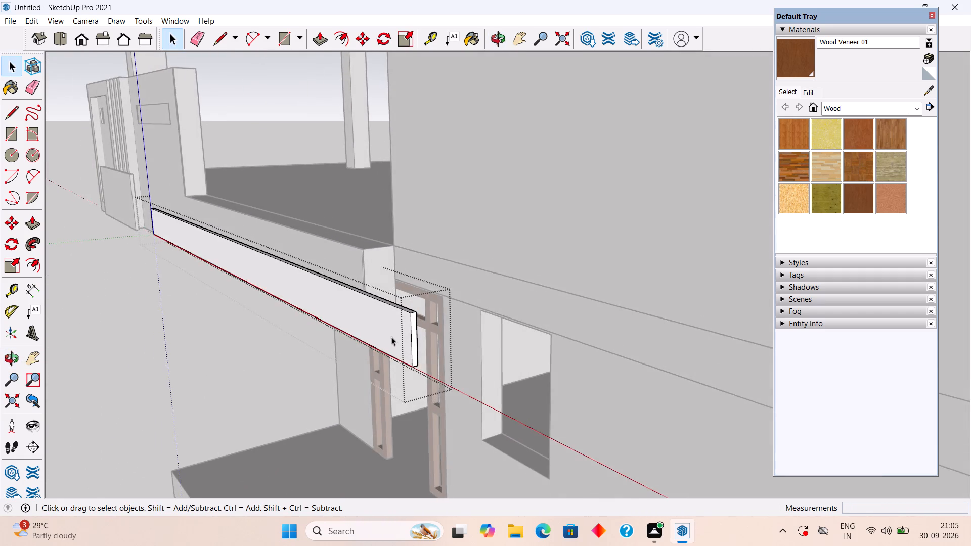
pyautogui.scroll(4, 391, 337)
pyautogui.press('p')
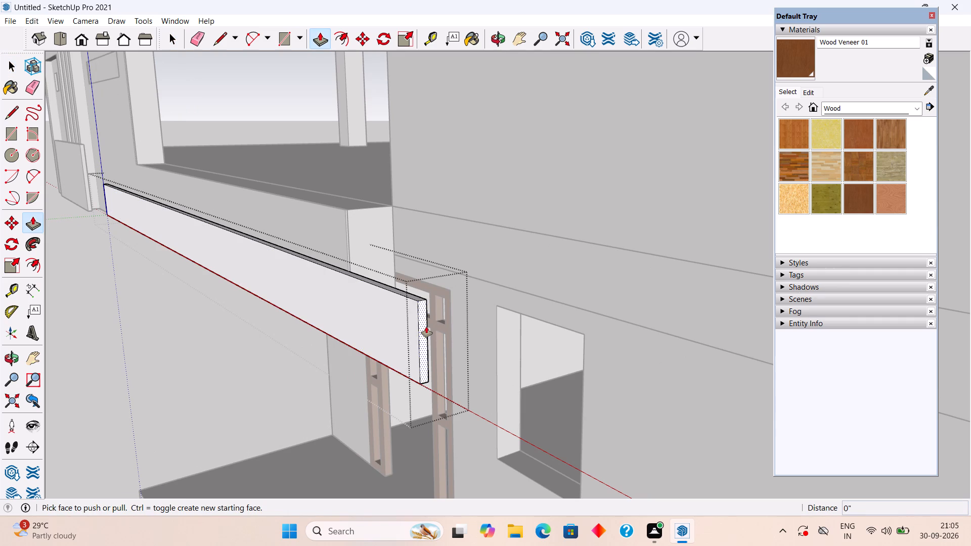
pyautogui.click(426, 327)
pyautogui.click(393, 157)
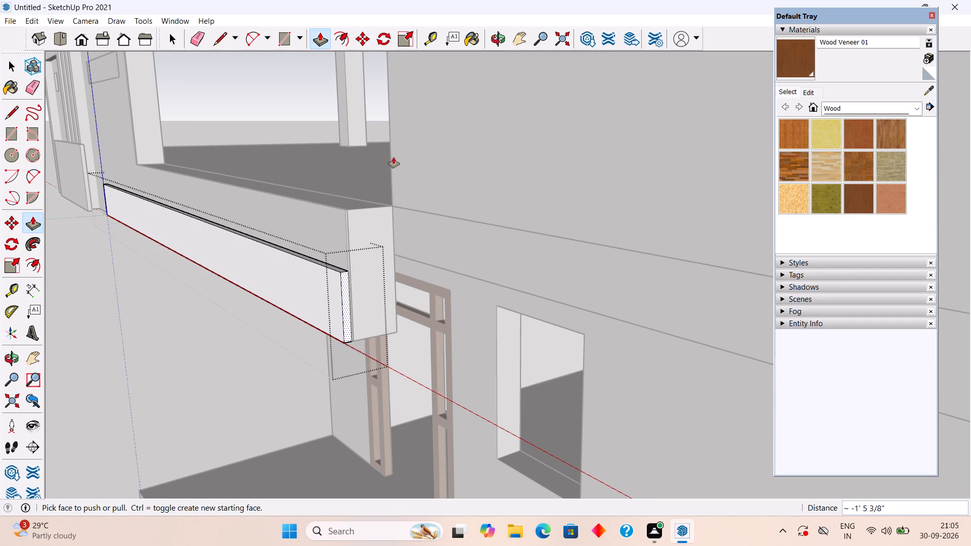
pyautogui.press('space')
pyautogui.moveTo(235, 252); pyautogui.dragTo(257, 267, button='middle')
pyautogui.scroll(-12, 257, 267)
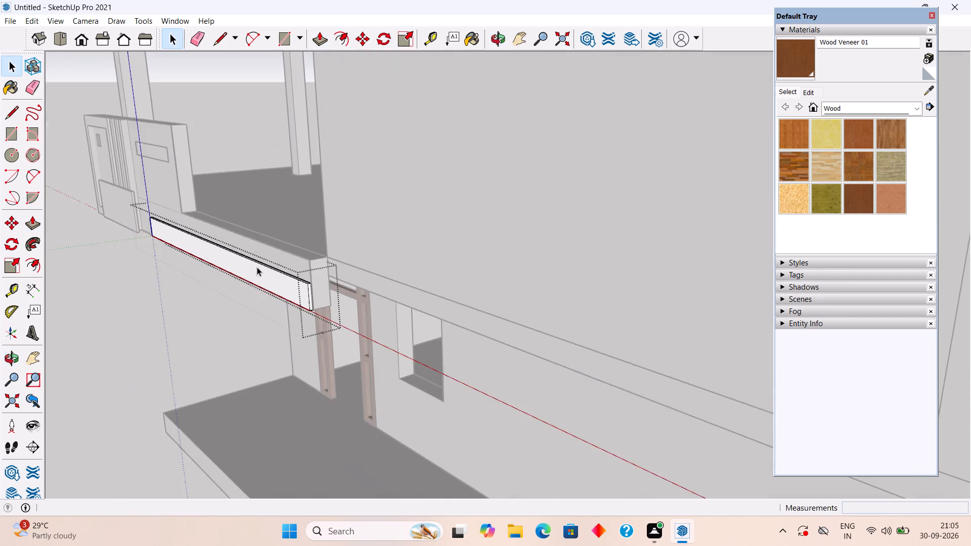
pyautogui.scroll(-3, 257, 267)
pyautogui.click(108, 320)
# Inspect from the front and above how the parapet band and facing strip ends meet the upper front wall.
pyautogui.moveTo(250, 265); pyautogui.dragTo(495, 311, button='middle')
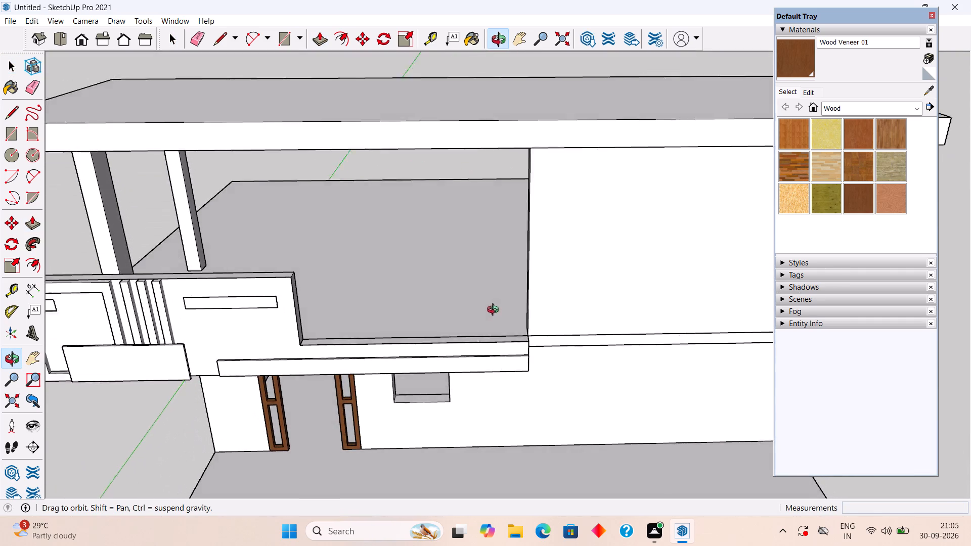
pyautogui.moveTo(495, 311); pyautogui.dragTo(504, 328, button='middle')
pyautogui.moveTo(526, 361); pyautogui.dragTo(575, 365, button='middle')
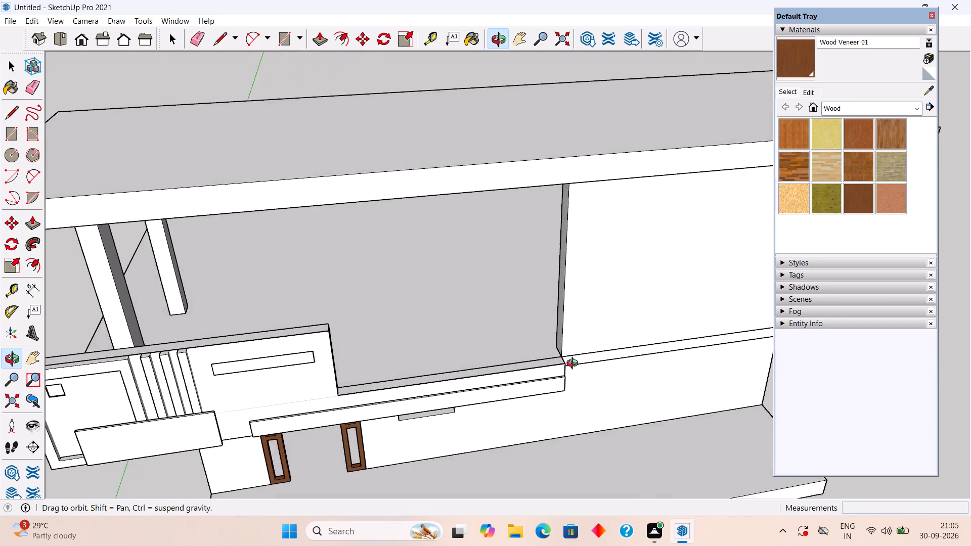
pyautogui.moveTo(575, 365); pyautogui.dragTo(551, 426, button='middle')
pyautogui.scroll(-1, 579, 366)
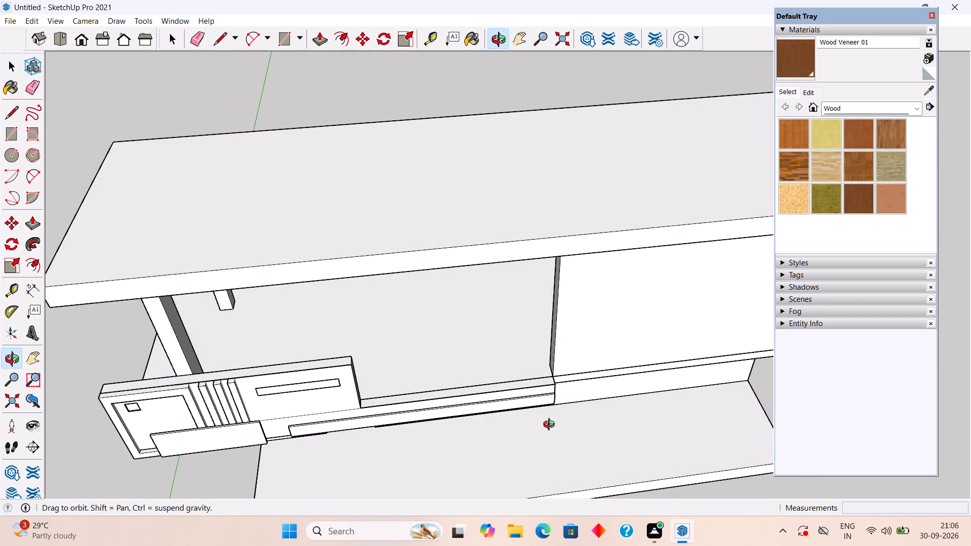
pyautogui.moveTo(551, 426); pyautogui.dragTo(539, 424, button='middle')
pyautogui.moveTo(513, 388); pyautogui.dragTo(567, 435, button='middle')
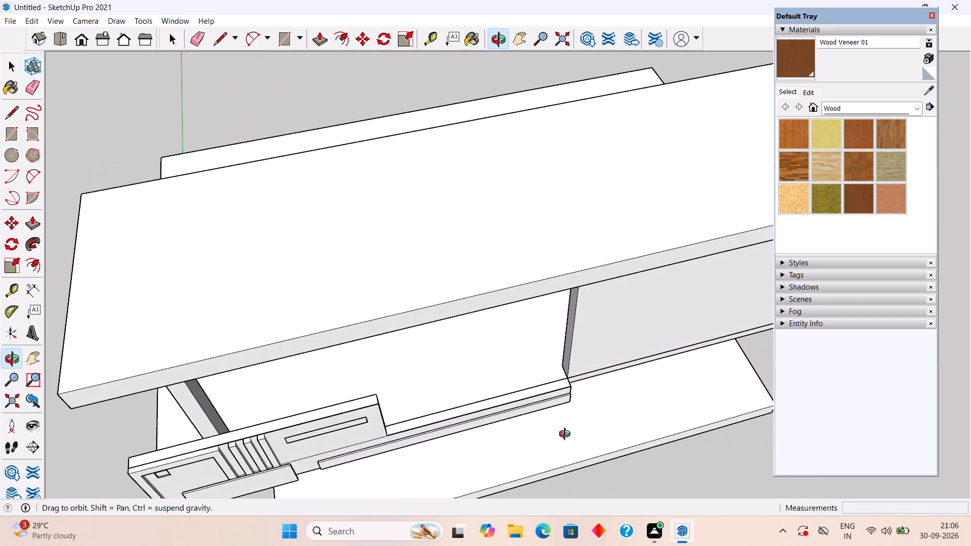
pyautogui.moveTo(567, 435); pyautogui.dragTo(465, 412, button='middle')
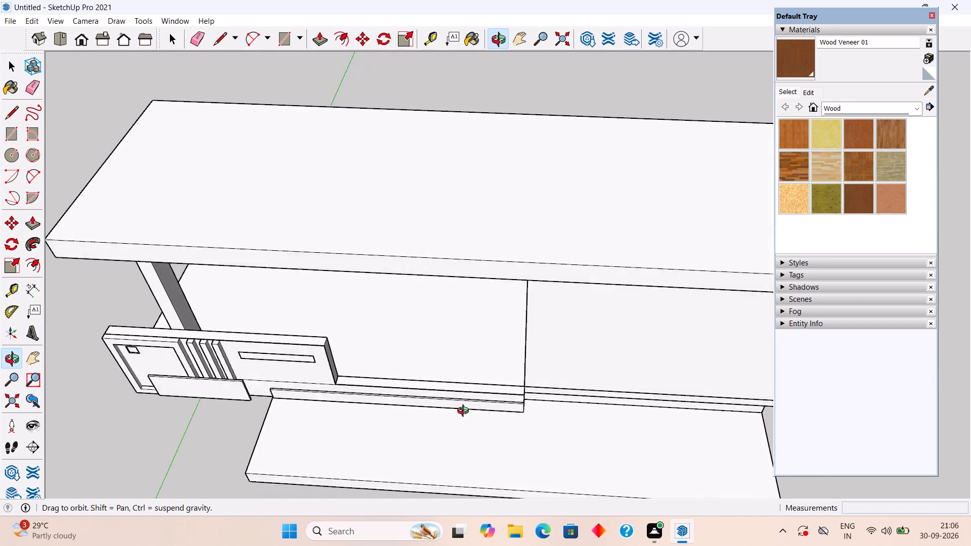
pyautogui.moveTo(465, 412); pyautogui.dragTo(552, 427, button='middle')
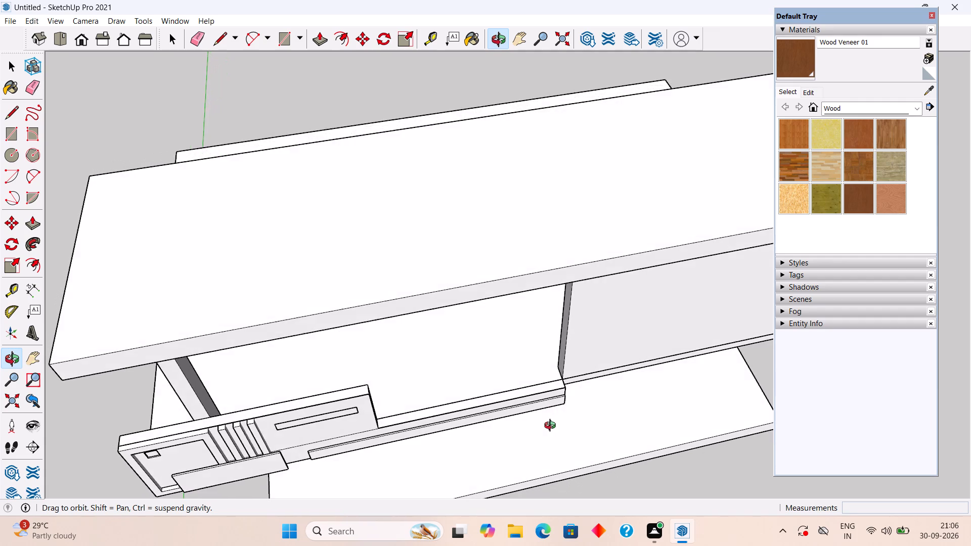
pyautogui.moveTo(552, 427); pyautogui.dragTo(552, 425, button='middle')
pyautogui.scroll(-2, 552, 427)
pyautogui.scroll(7, 558, 397)
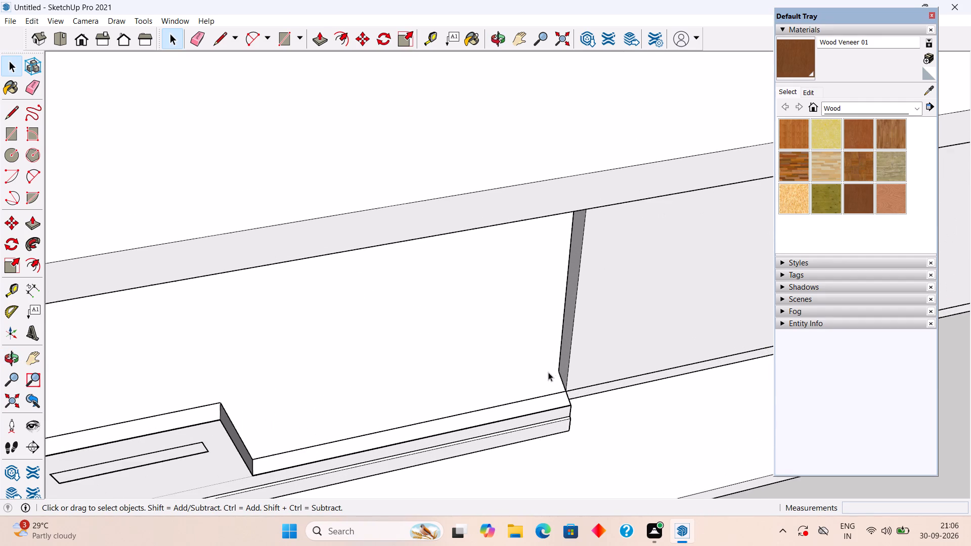
pyautogui.scroll(3, 572, 402)
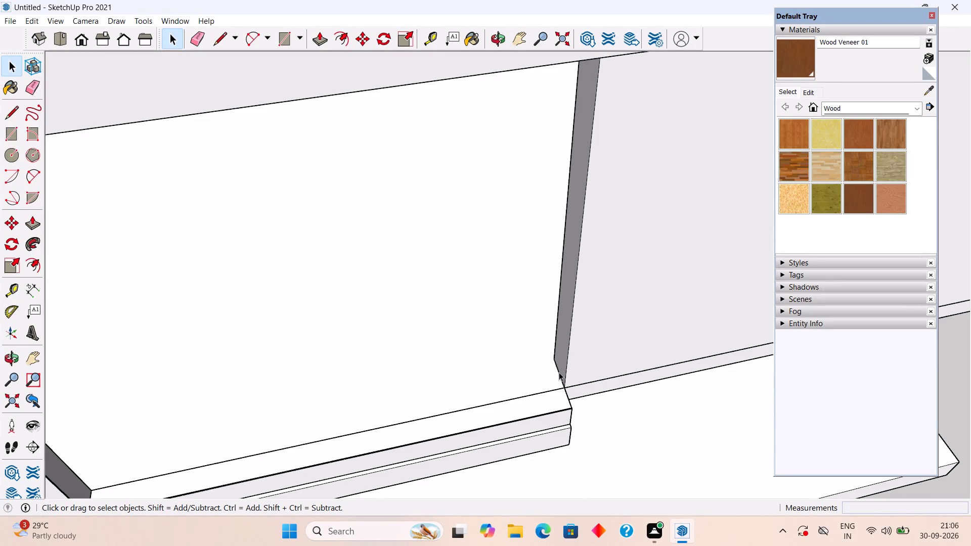
pyautogui.moveTo(557, 374); pyautogui.dragTo(529, 384, button='middle')
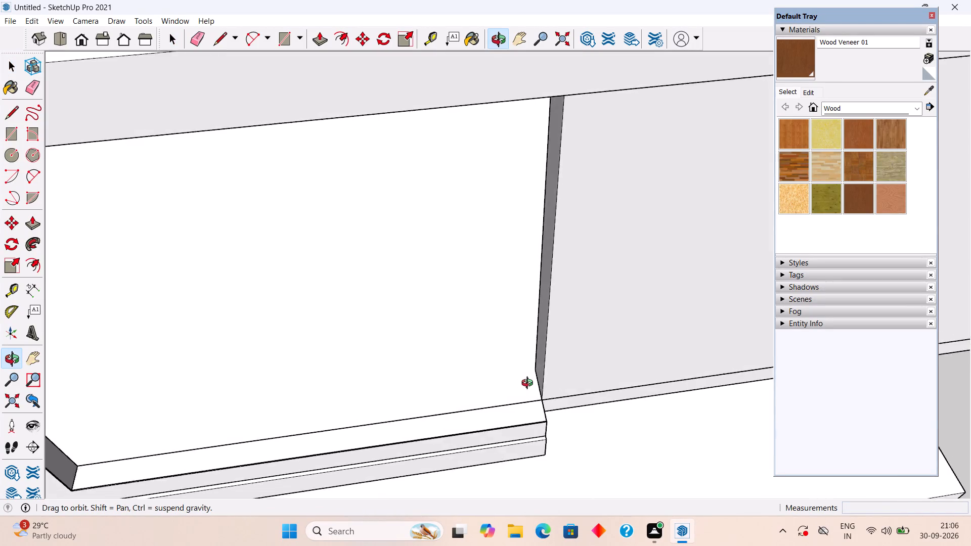
pyautogui.moveTo(529, 384); pyautogui.dragTo(485, 342, button='middle')
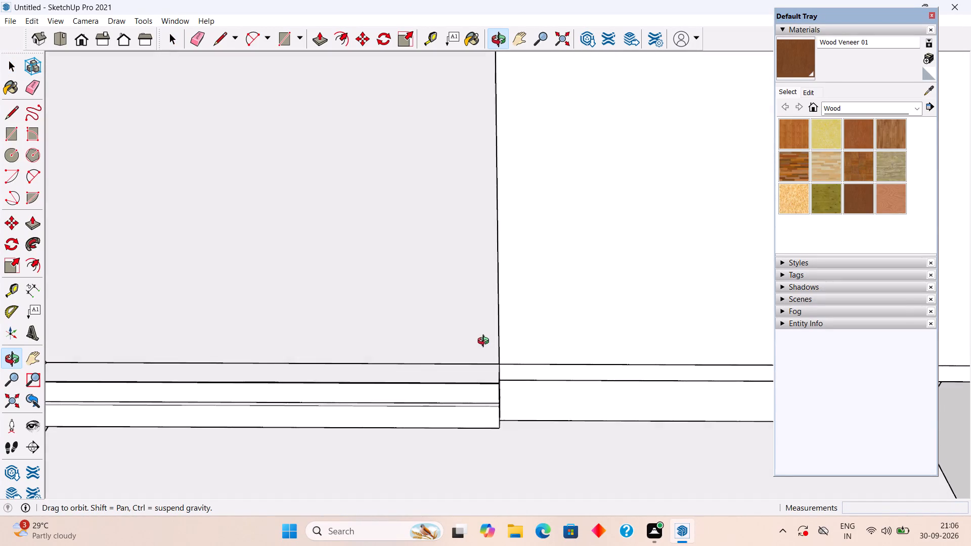
pyautogui.moveTo(485, 342); pyautogui.dragTo(495, 345, button='middle')
pyautogui.scroll(-8, 502, 364)
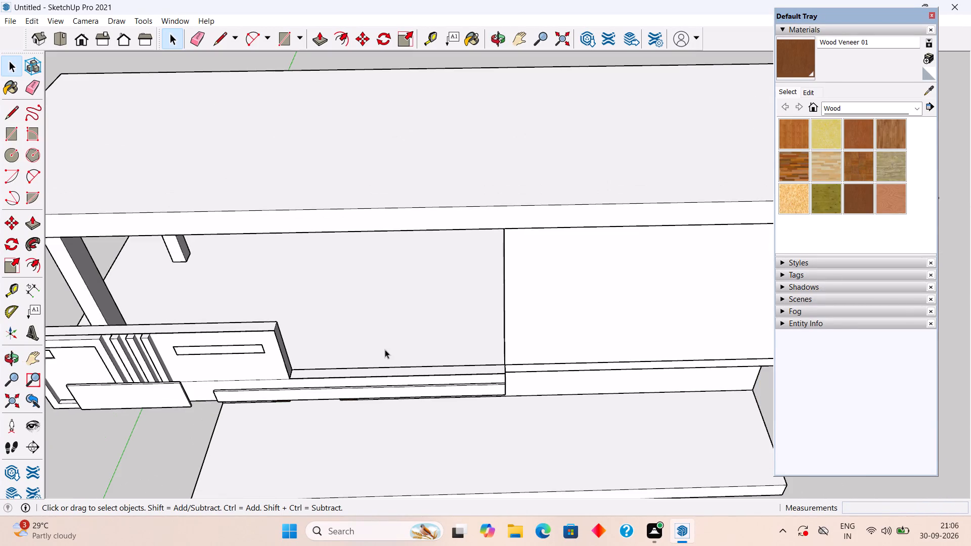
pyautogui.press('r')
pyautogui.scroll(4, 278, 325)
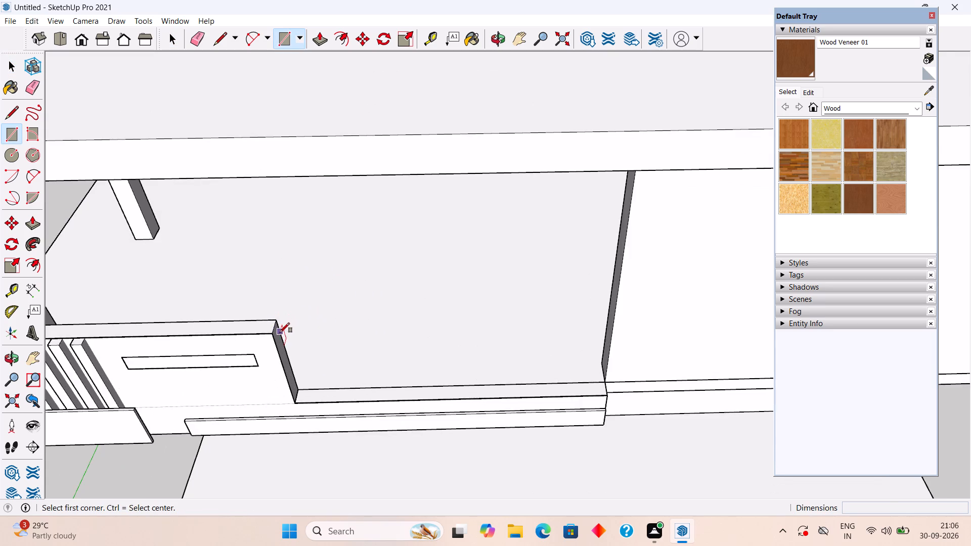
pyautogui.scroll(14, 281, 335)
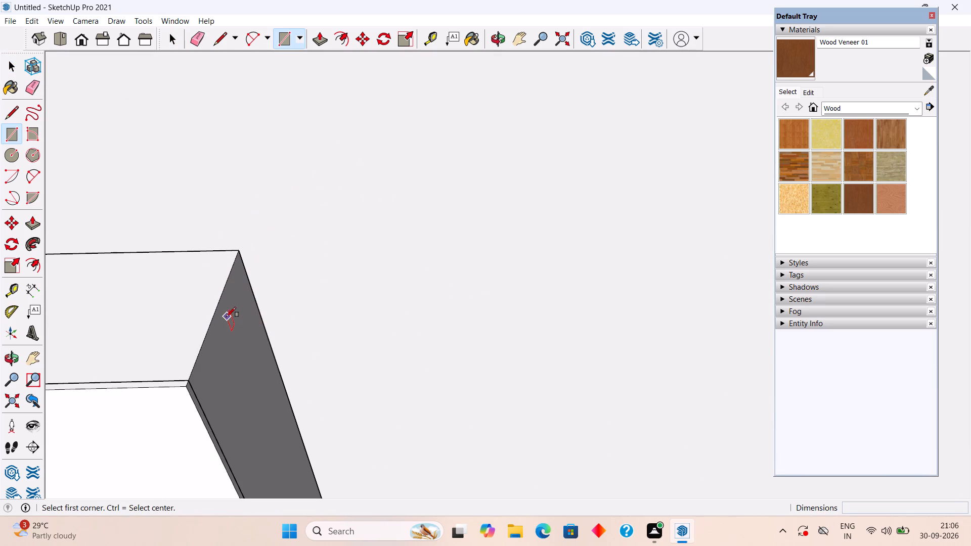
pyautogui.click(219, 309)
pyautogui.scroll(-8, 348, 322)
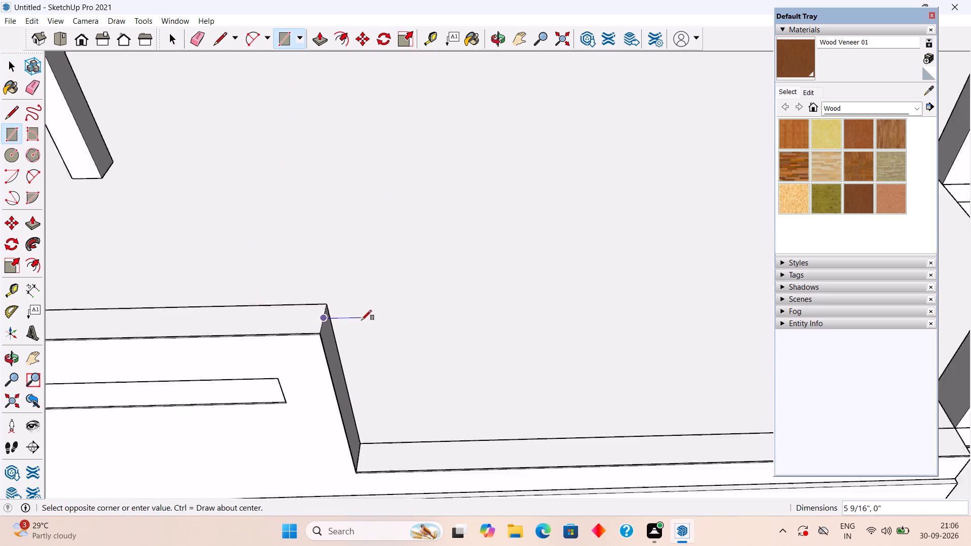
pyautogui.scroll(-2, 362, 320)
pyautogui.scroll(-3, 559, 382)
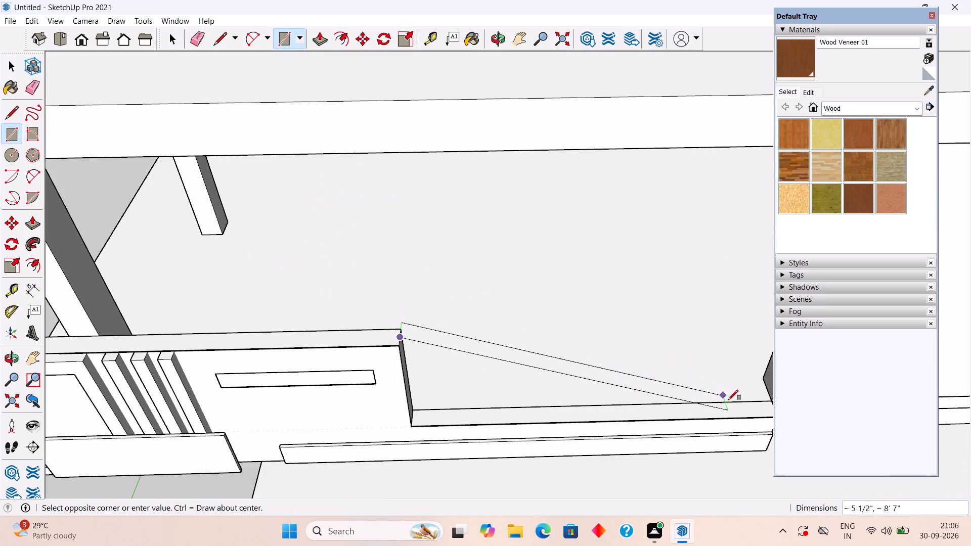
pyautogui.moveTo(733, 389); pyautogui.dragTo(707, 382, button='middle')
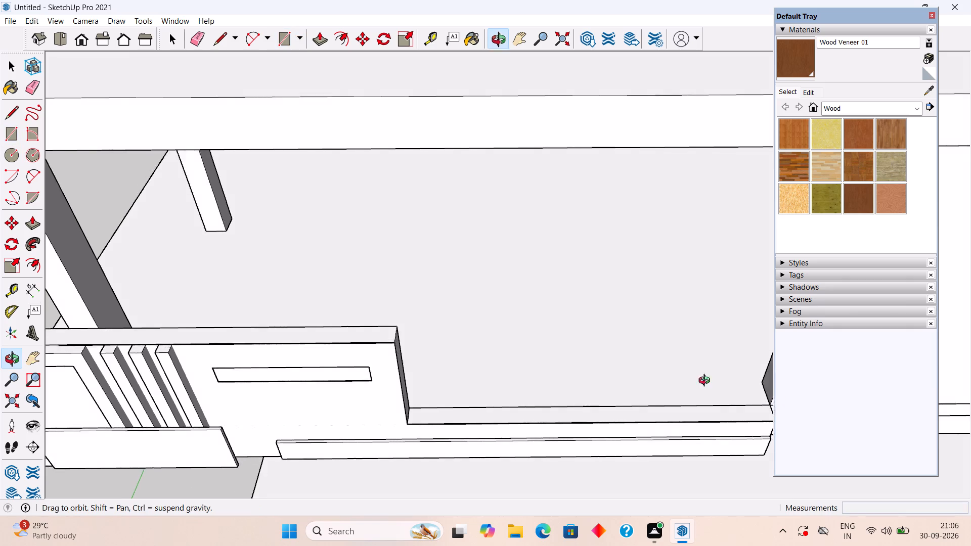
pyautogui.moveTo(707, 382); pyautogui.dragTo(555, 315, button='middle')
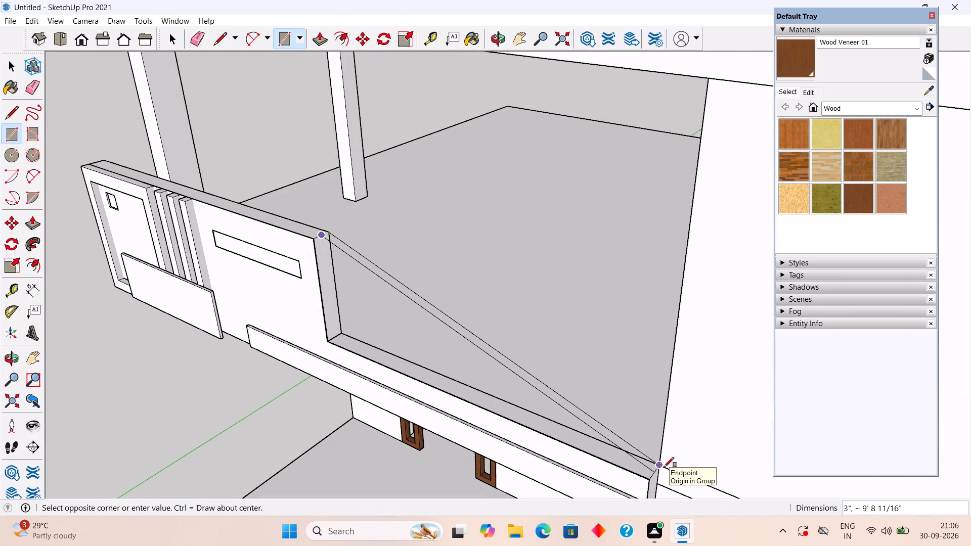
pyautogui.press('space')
# Examine the stepped front parapet, the open bay above it and the whole front facade from several angles.
pyautogui.middleClick(611, 381)
pyautogui.moveTo(615, 378); pyautogui.dragTo(664, 356, button='middle')
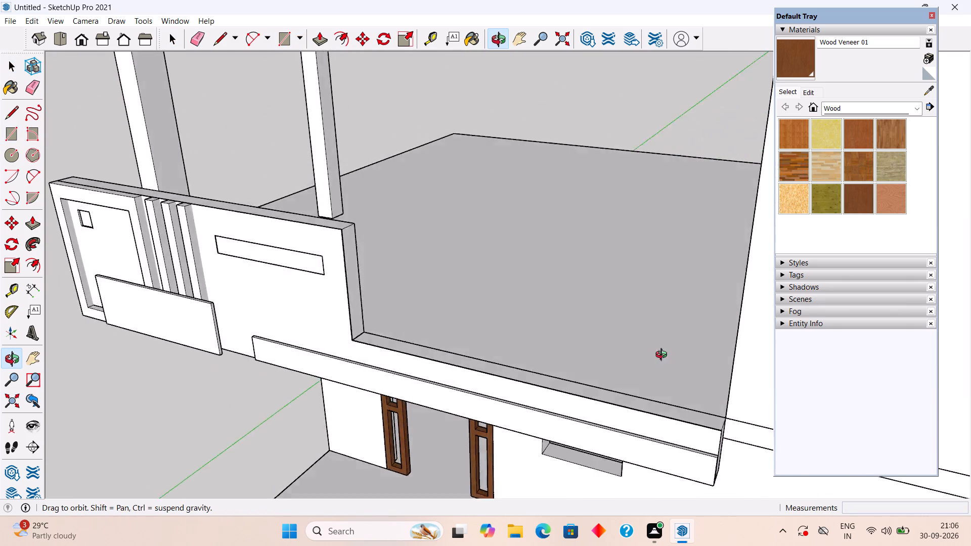
pyautogui.moveTo(664, 356); pyautogui.dragTo(778, 286, button='middle')
pyautogui.scroll(-6, 765, 228)
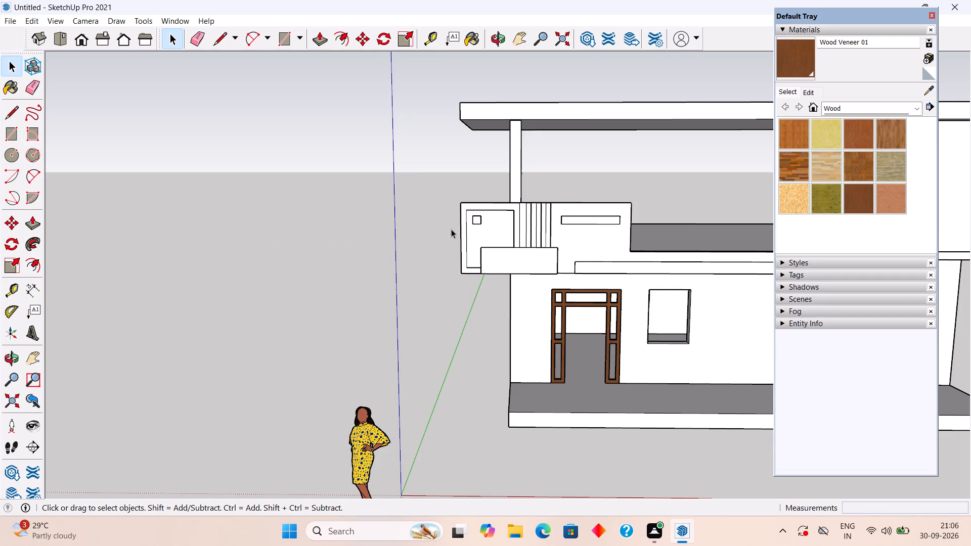
pyautogui.keyDown('shift'); pyautogui.moveTo(451, 229); pyautogui.dragTo(170, 239, button='middle'); pyautogui.keyUp('shift')
pyautogui.moveTo(262, 273); pyautogui.dragTo(360, 418, button='middle')
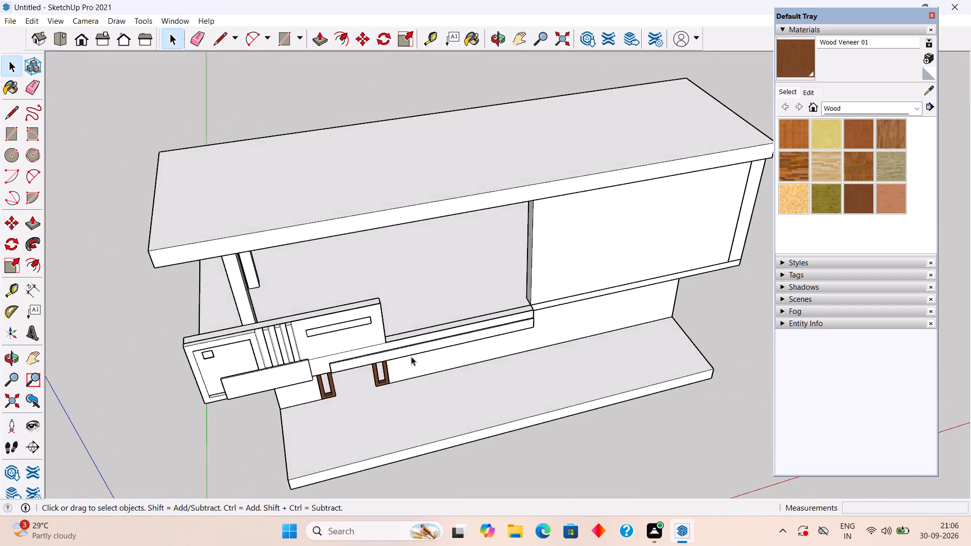
pyautogui.scroll(5, 413, 354)
pyautogui.moveTo(417, 334); pyautogui.dragTo(351, 206, button='middle')
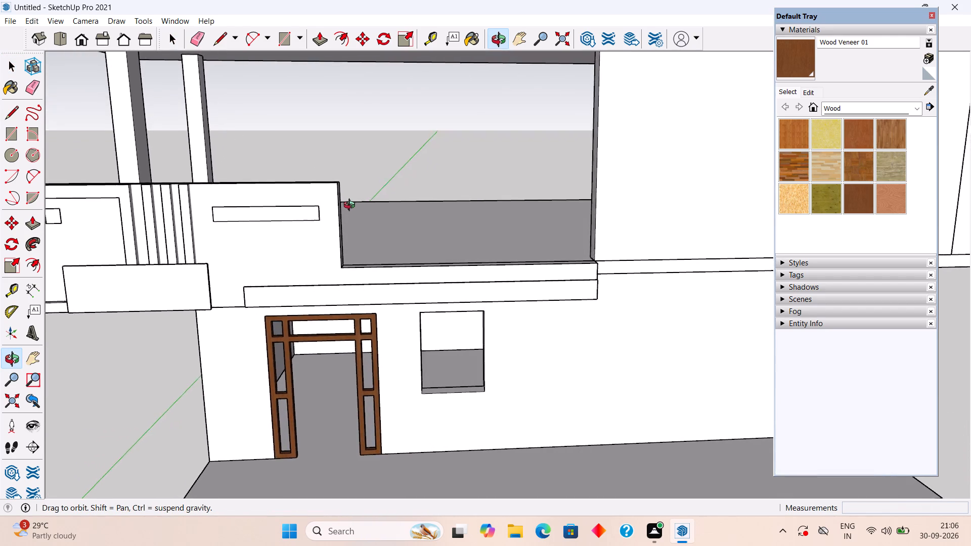
pyautogui.moveTo(351, 206); pyautogui.dragTo(369, 270, button='middle')
pyautogui.scroll(4, 357, 286)
pyautogui.moveTo(360, 284); pyautogui.dragTo(360, 288, button='middle')
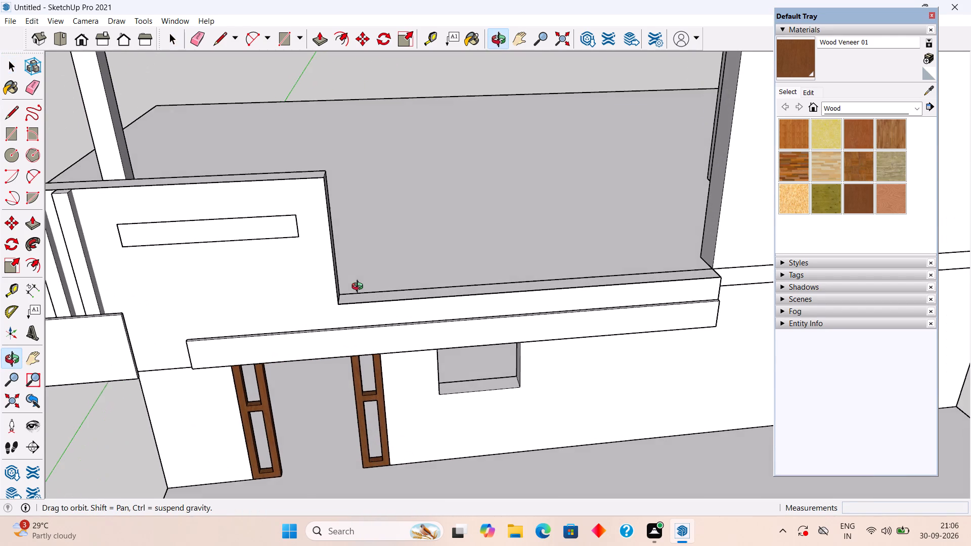
pyautogui.moveTo(360, 288); pyautogui.dragTo(357, 313, button='middle')
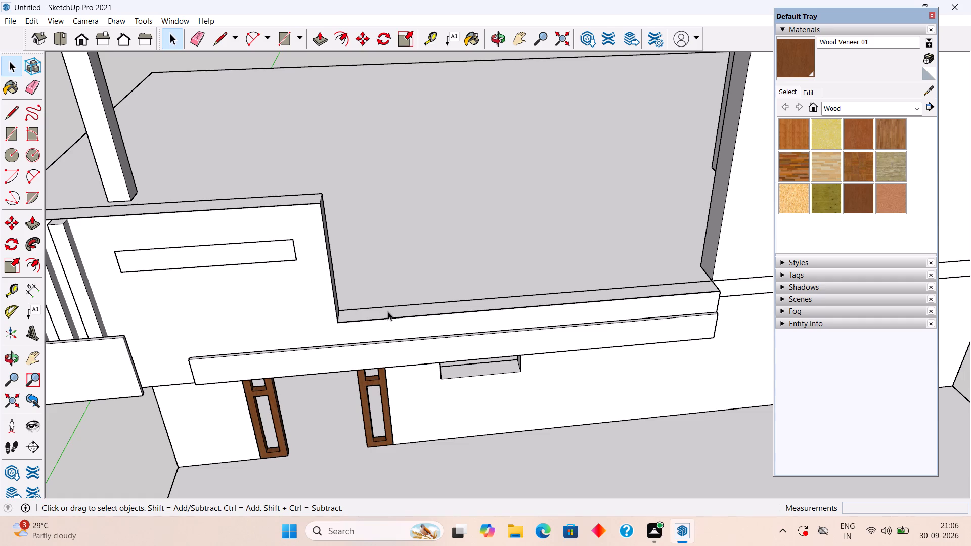
pyautogui.moveTo(691, 295); pyautogui.dragTo(412, 284, button='middle')
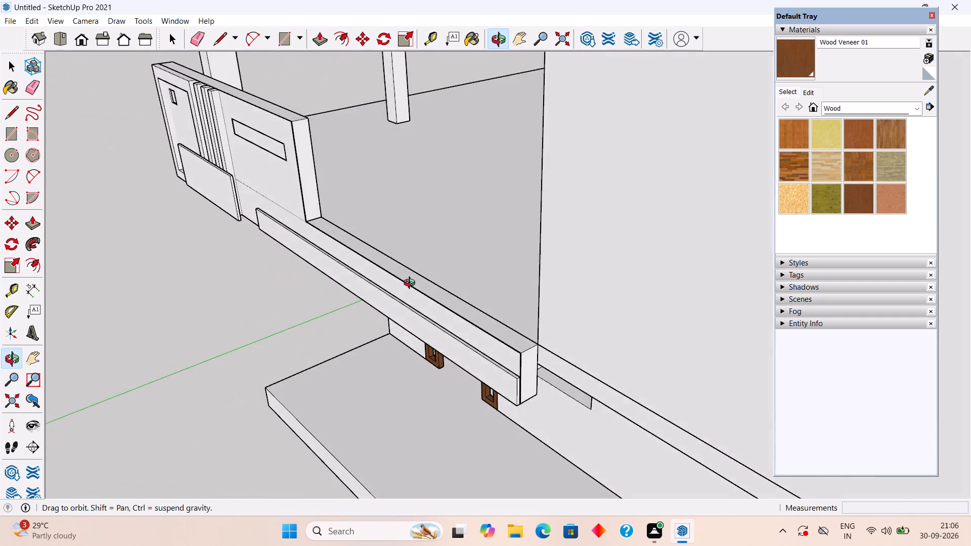
pyautogui.moveTo(412, 284); pyautogui.dragTo(538, 338, button='middle')
pyautogui.scroll(-8, 537, 338)
pyautogui.moveTo(540, 330); pyautogui.dragTo(563, 299, button='middle')
pyautogui.scroll(-6, 562, 299)
pyautogui.moveTo(602, 347); pyautogui.dragTo(638, 320, button='middle')
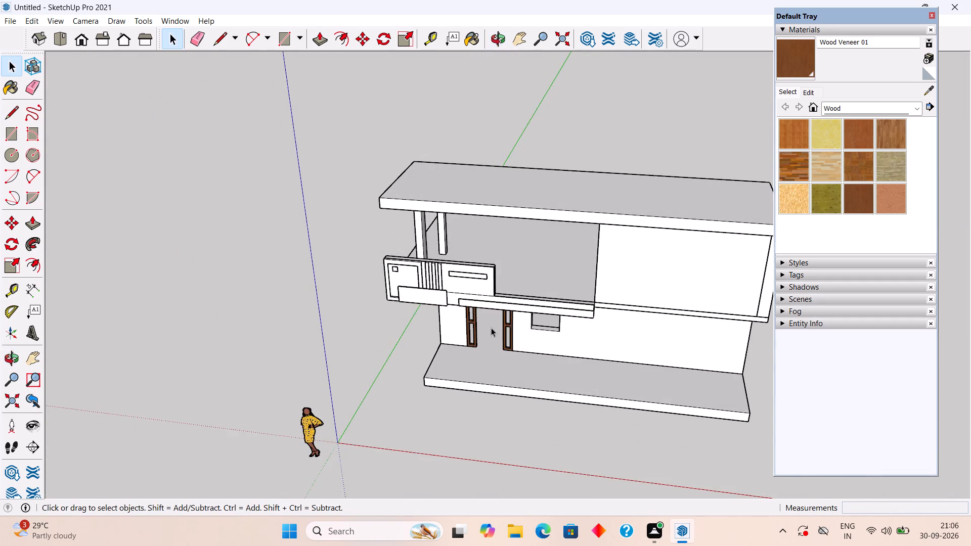
# Examine the front parapet, the open bay, the upper front wall and the side of the house from several angles.
pyautogui.scroll(5, 491, 328)
pyautogui.scroll(1, 509, 276)
pyautogui.moveTo(509, 276); pyautogui.dragTo(513, 331, button='middle')
pyautogui.moveTo(543, 316); pyautogui.dragTo(573, 243, button='middle')
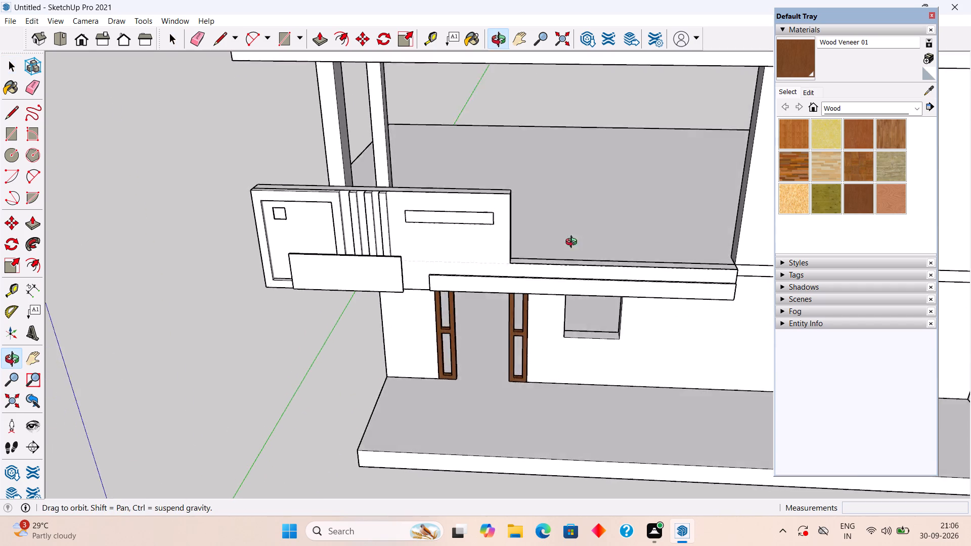
pyautogui.moveTo(573, 243); pyautogui.dragTo(542, 210, button='middle')
pyautogui.scroll(-2, 542, 210)
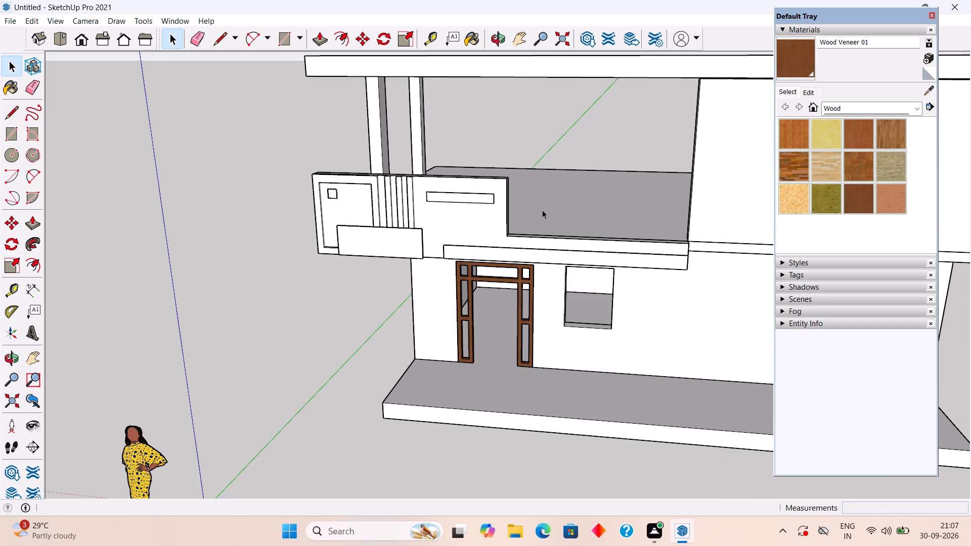
pyautogui.moveTo(522, 210); pyautogui.dragTo(153, 194, button='middle')
pyautogui.scroll(-1, 167, 204)
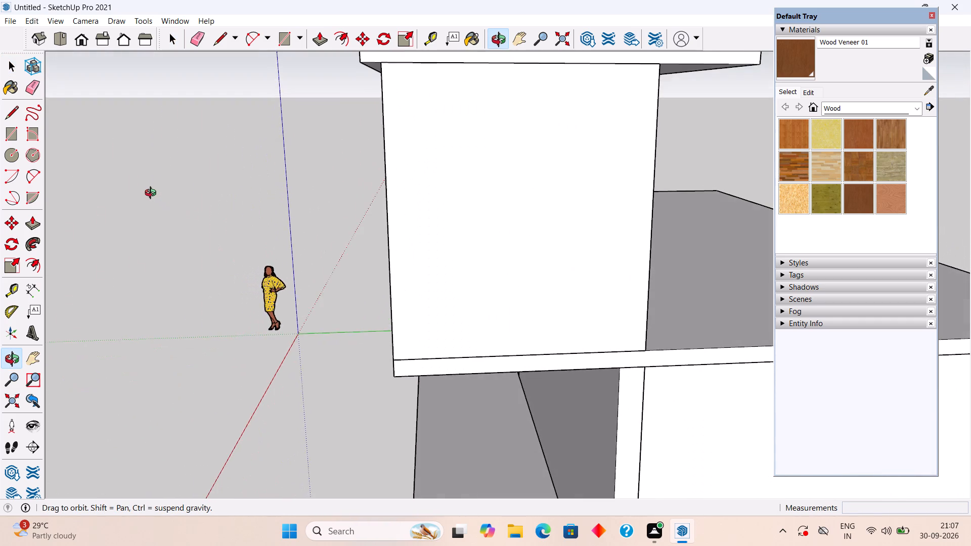
pyautogui.moveTo(153, 194); pyautogui.dragTo(228, 228, button='middle')
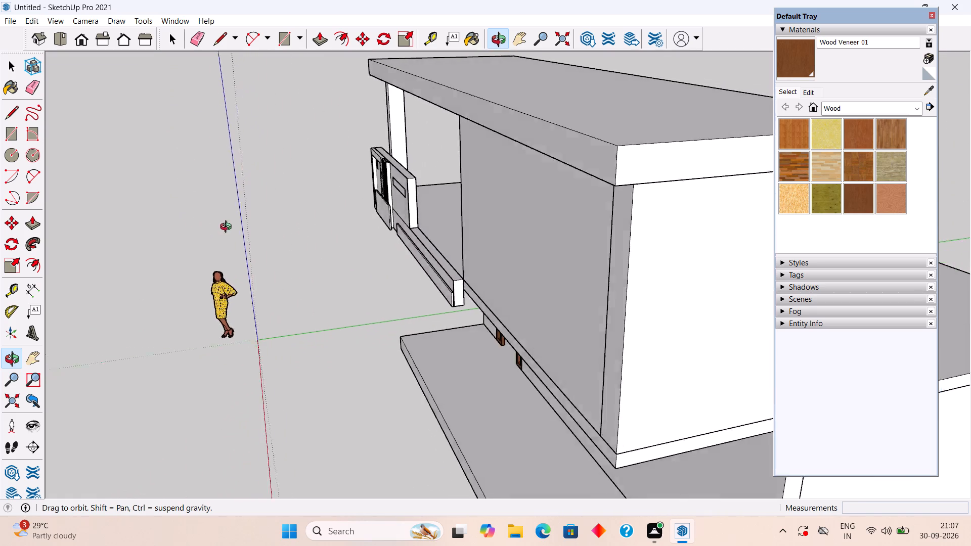
pyautogui.moveTo(228, 228); pyautogui.dragTo(258, 194, button='middle')
pyautogui.scroll(-1, 258, 193)
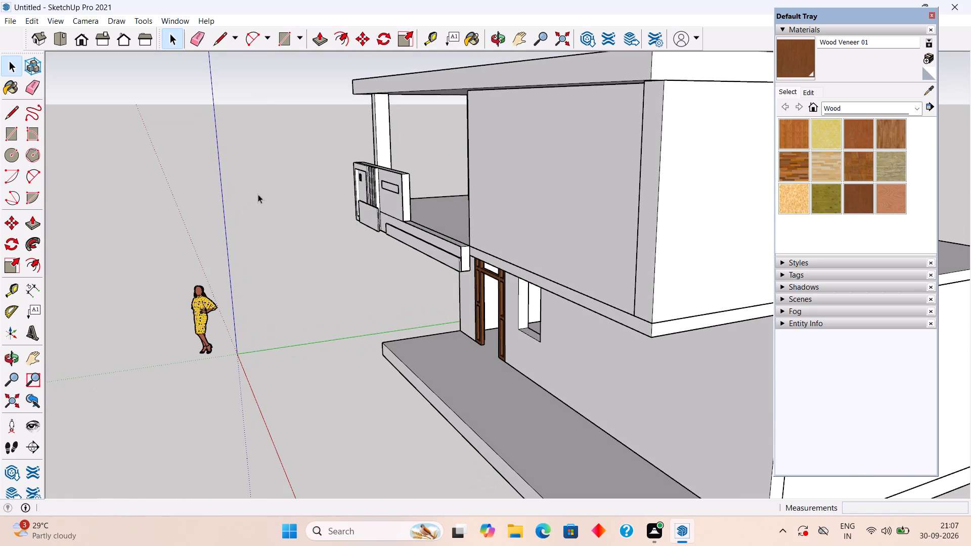
pyautogui.moveTo(290, 215); pyautogui.dragTo(339, 263, button='middle')
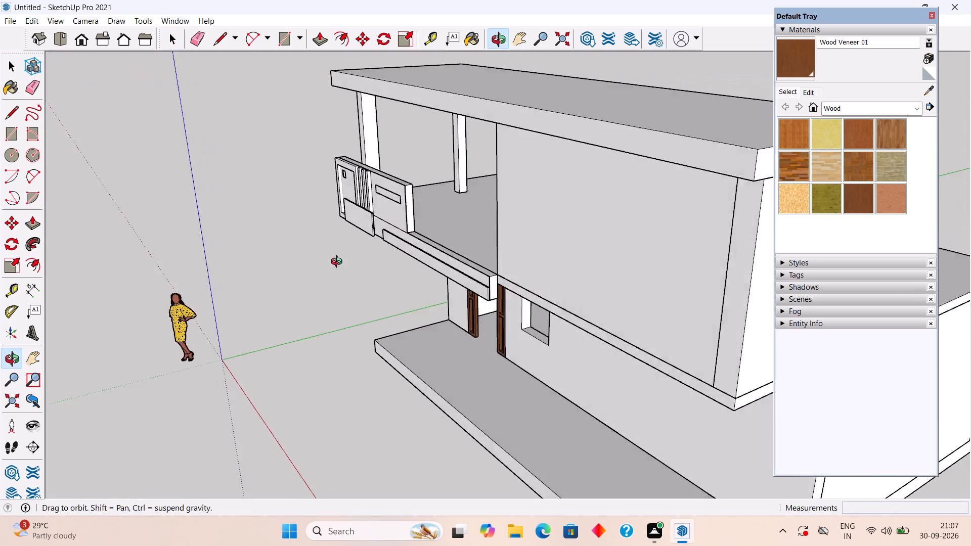
pyautogui.moveTo(339, 263); pyautogui.dragTo(664, 323, button='middle')
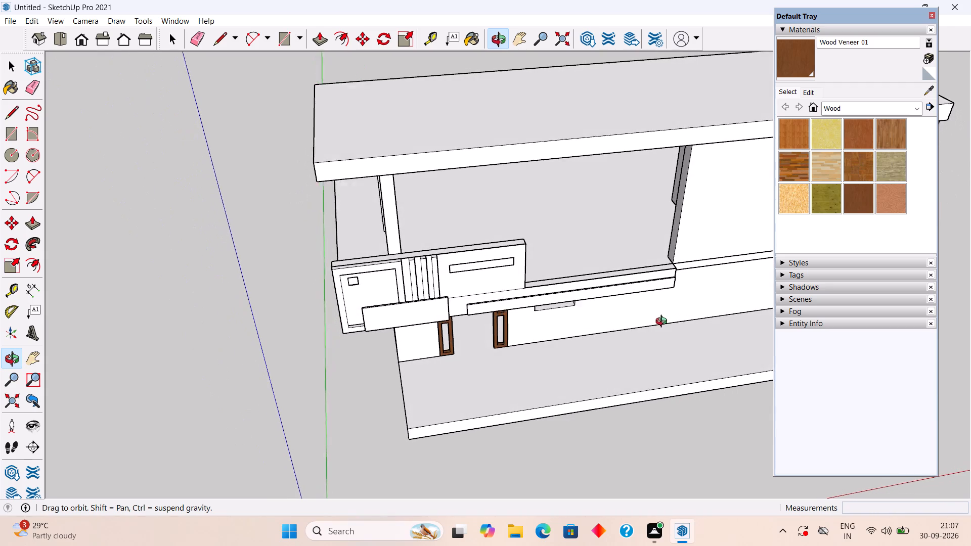
pyautogui.moveTo(664, 323); pyautogui.dragTo(661, 317, button='middle')
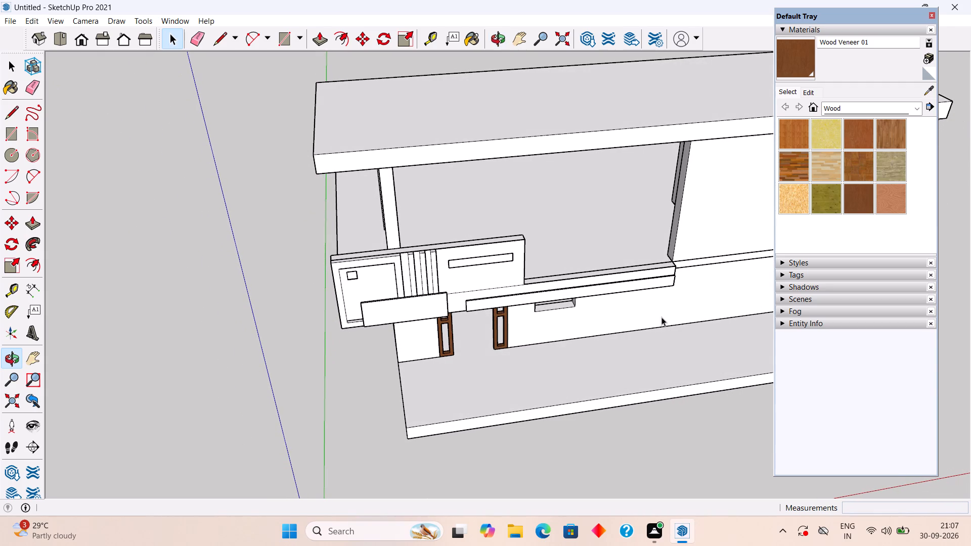
pyautogui.moveTo(661, 317); pyautogui.dragTo(647, 324, button='middle')
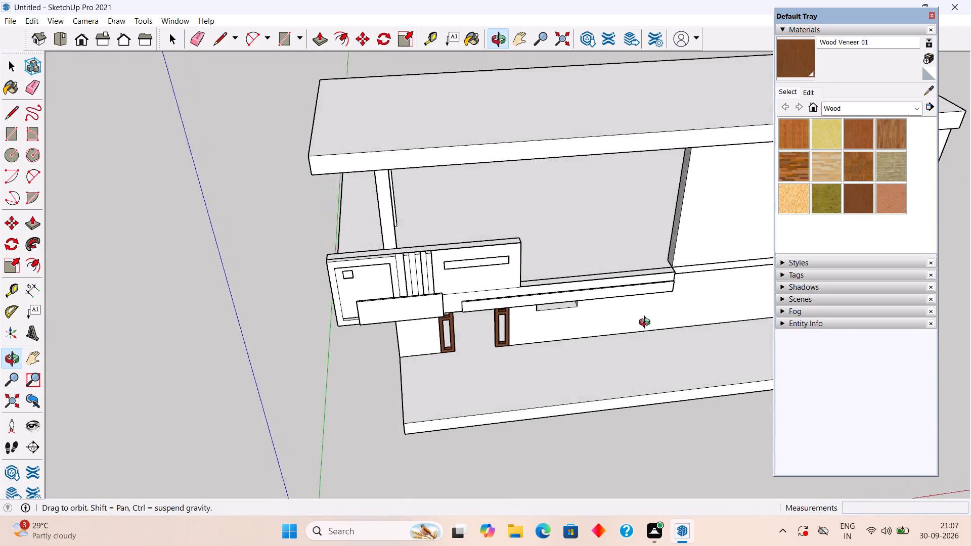
pyautogui.moveTo(647, 324); pyautogui.dragTo(408, 401, button='middle')
pyautogui.scroll(-1, 467, 361)
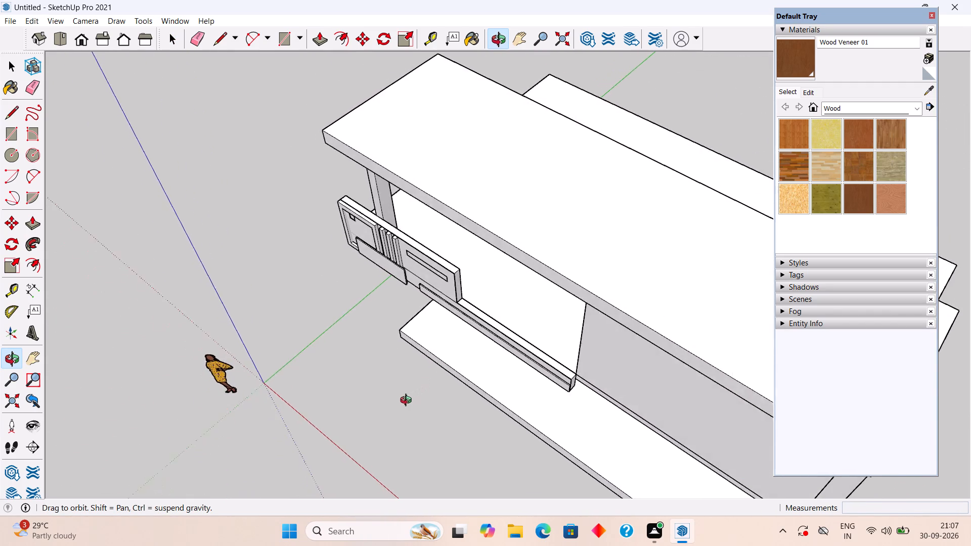
pyautogui.moveTo(408, 401); pyautogui.dragTo(415, 237, button='middle')
pyautogui.scroll(-3, 415, 237)
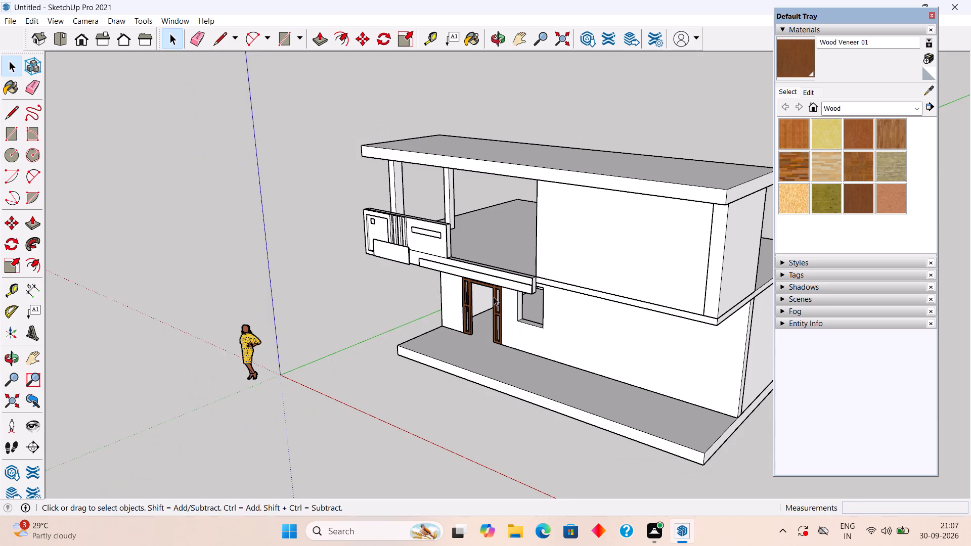
pyautogui.moveTo(500, 295); pyautogui.dragTo(581, 252, button='middle')
pyautogui.scroll(-1, 586, 232)
pyautogui.moveTo(575, 274); pyautogui.dragTo(656, 266, button='middle')
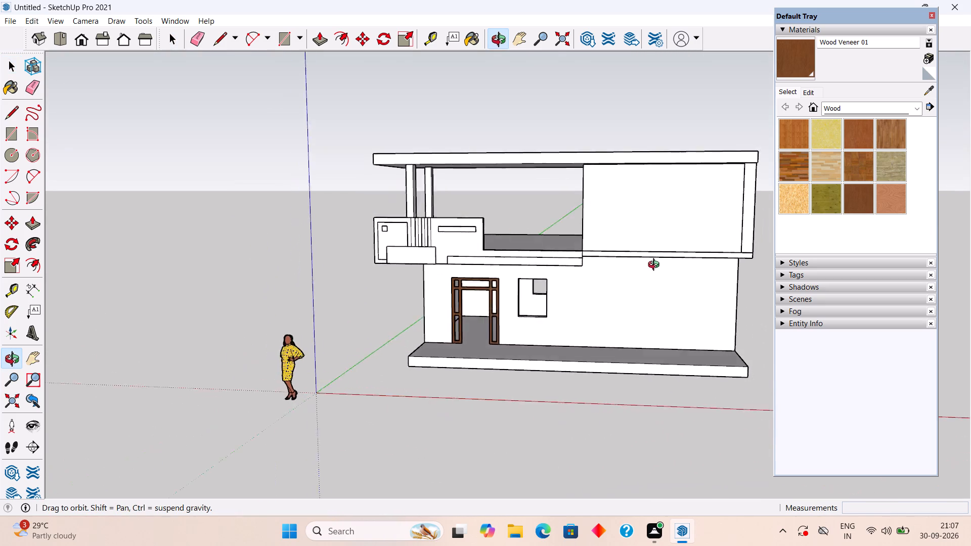
pyautogui.moveTo(656, 266); pyautogui.dragTo(686, 326, button='middle')
pyautogui.scroll(-3, 657, 301)
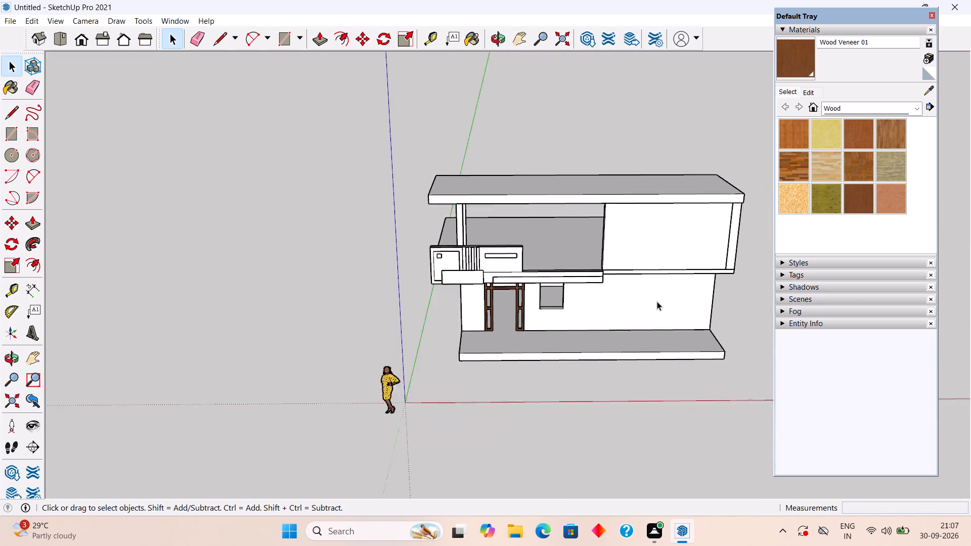
pyautogui.scroll(-2, 657, 301)
pyautogui.scroll(6, 765, 256)
pyautogui.scroll(1, 724, 280)
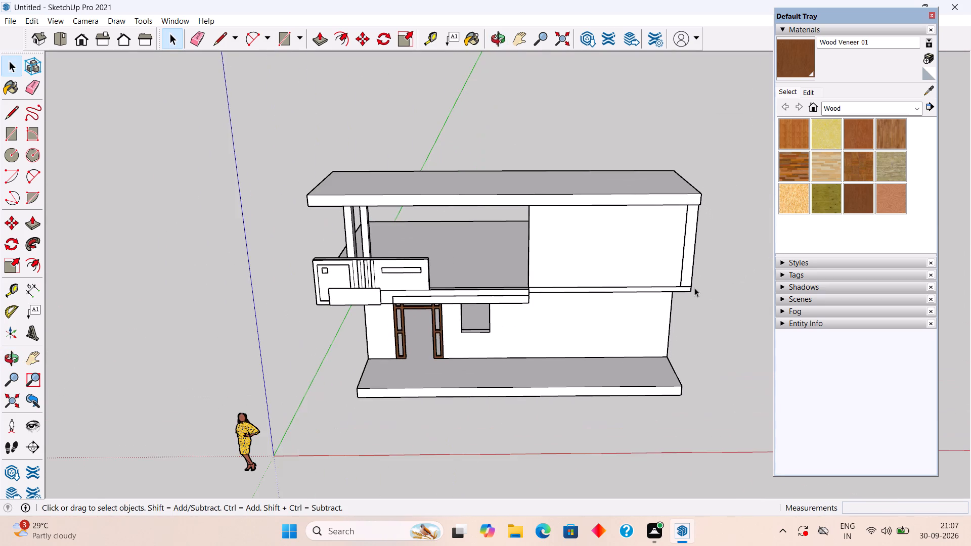
# Draw a 15' 3" by 19' 6" vertical rectangle from the roof underside at the open bay's edge to the base slab's front corner.
pyautogui.moveTo(694, 288); pyautogui.dragTo(703, 246, button='middle')
pyautogui.press('r')
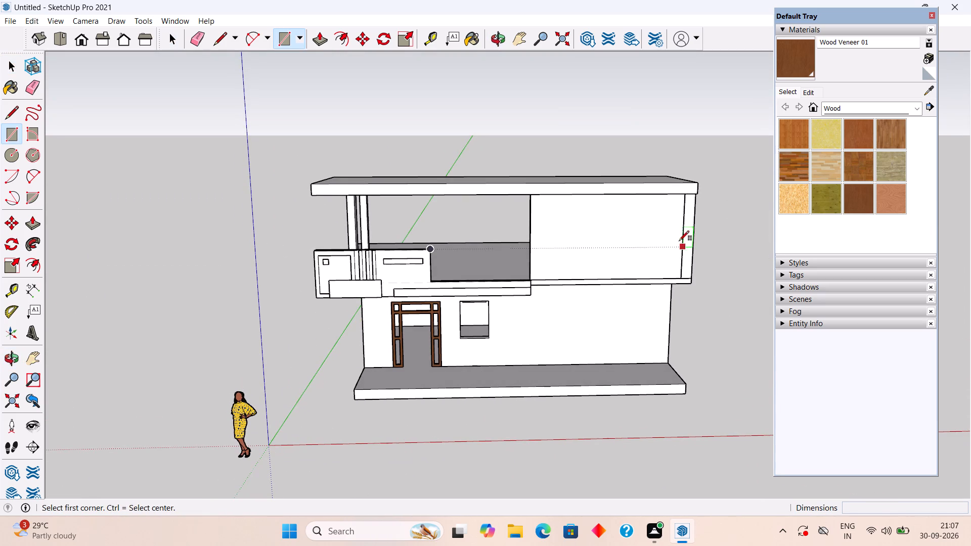
pyautogui.click(531, 194)
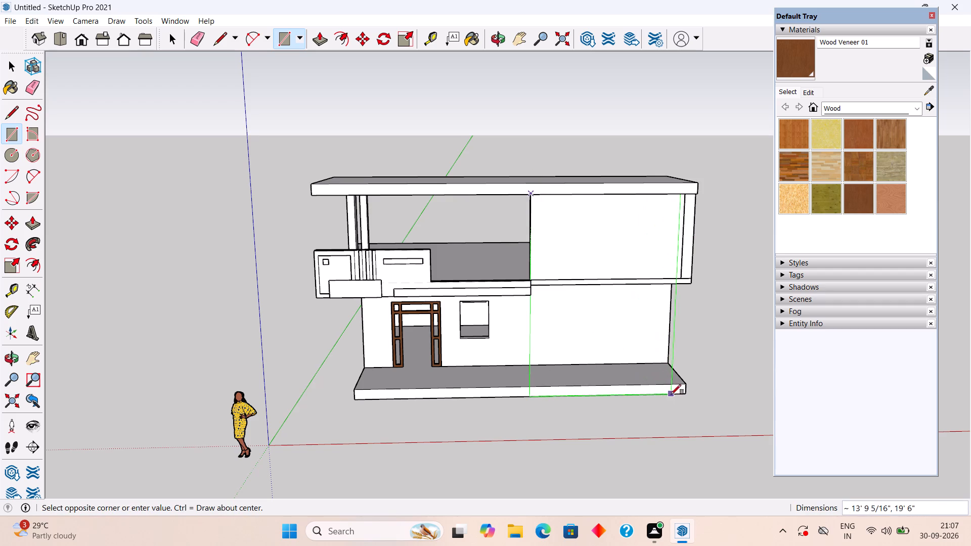
pyautogui.click(689, 391)
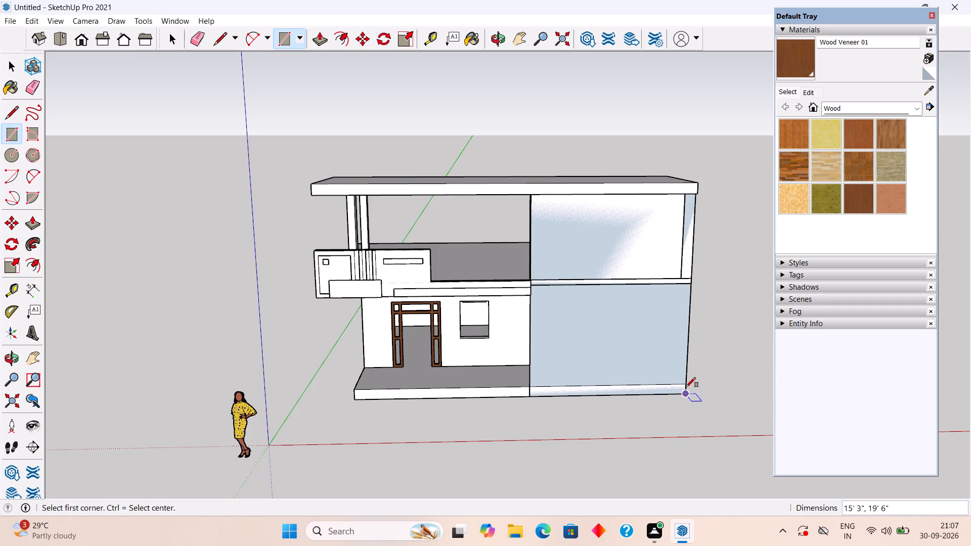
pyautogui.press('space')
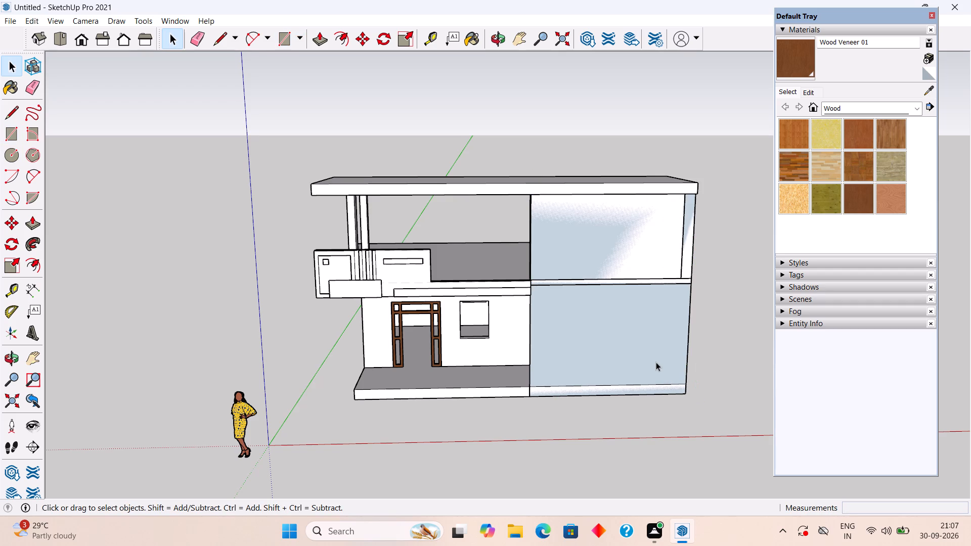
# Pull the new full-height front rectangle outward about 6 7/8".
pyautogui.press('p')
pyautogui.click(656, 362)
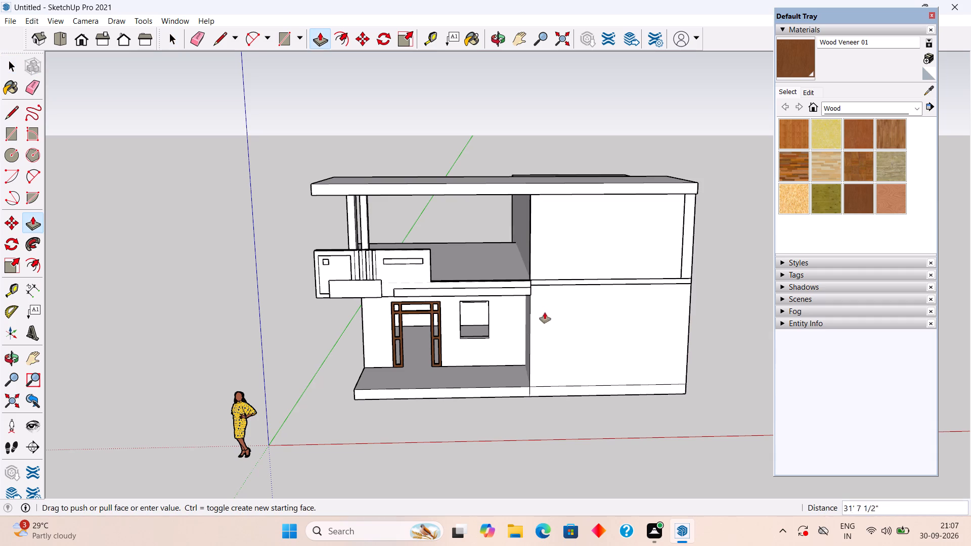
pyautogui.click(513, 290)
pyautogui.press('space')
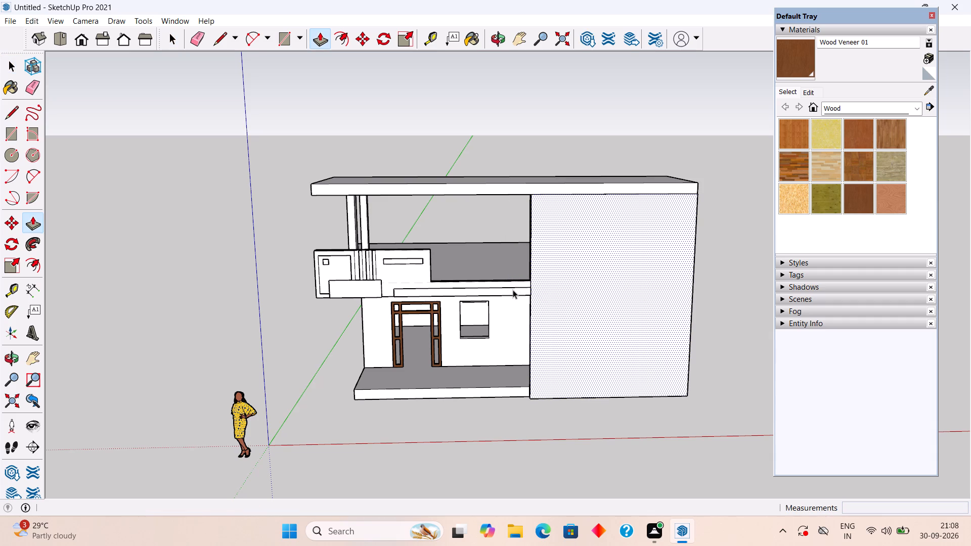
# Inspect the new full-height front panel from both sides, checking how it meets the parapet band, roof and slabs.
pyautogui.moveTo(533, 317); pyautogui.dragTo(727, 401, button='middle')
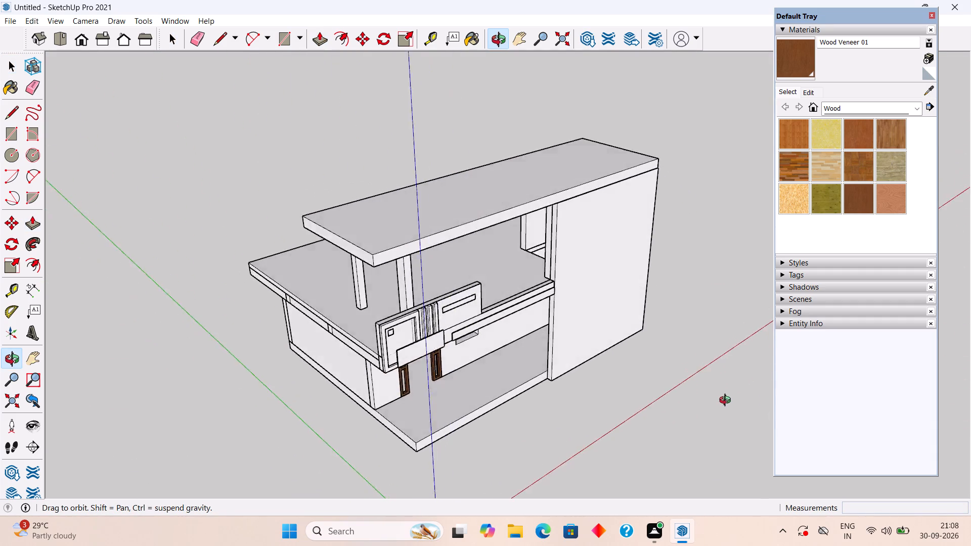
pyautogui.moveTo(727, 401); pyautogui.dragTo(842, 433, button='middle')
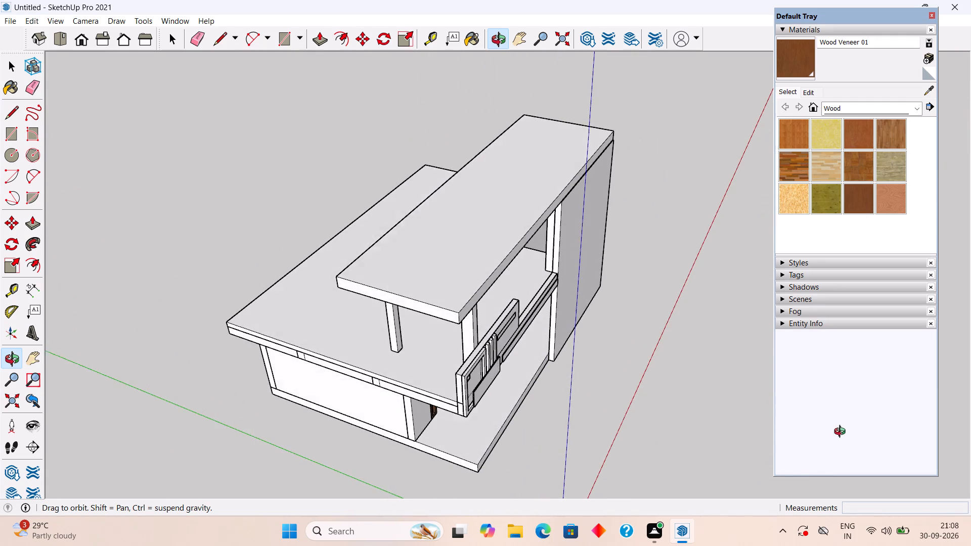
pyautogui.moveTo(842, 433); pyautogui.dragTo(621, 389, button='middle')
pyautogui.moveTo(611, 389); pyautogui.dragTo(602, 389, button='middle')
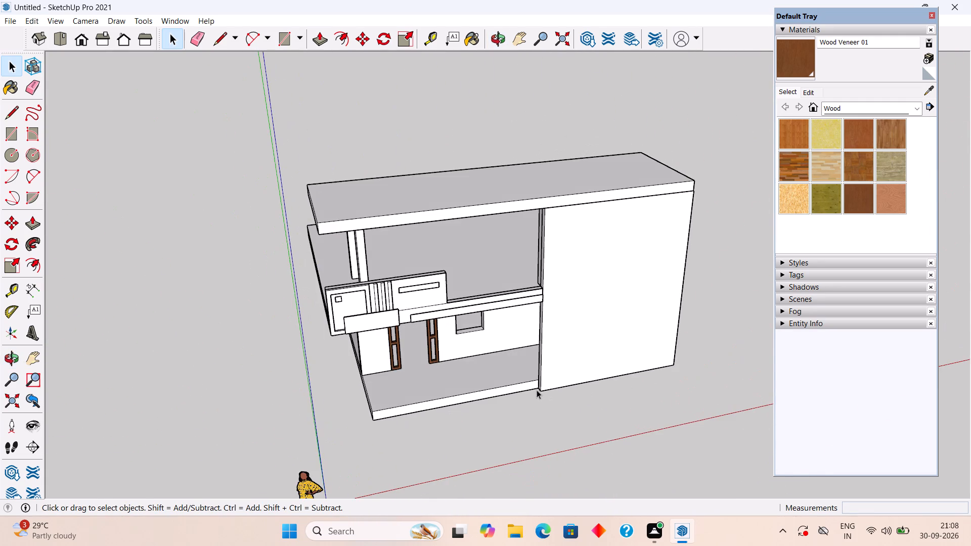
pyautogui.scroll(-2, 535, 390)
pyautogui.moveTo(524, 309); pyautogui.dragTo(490, 191, button='middle')
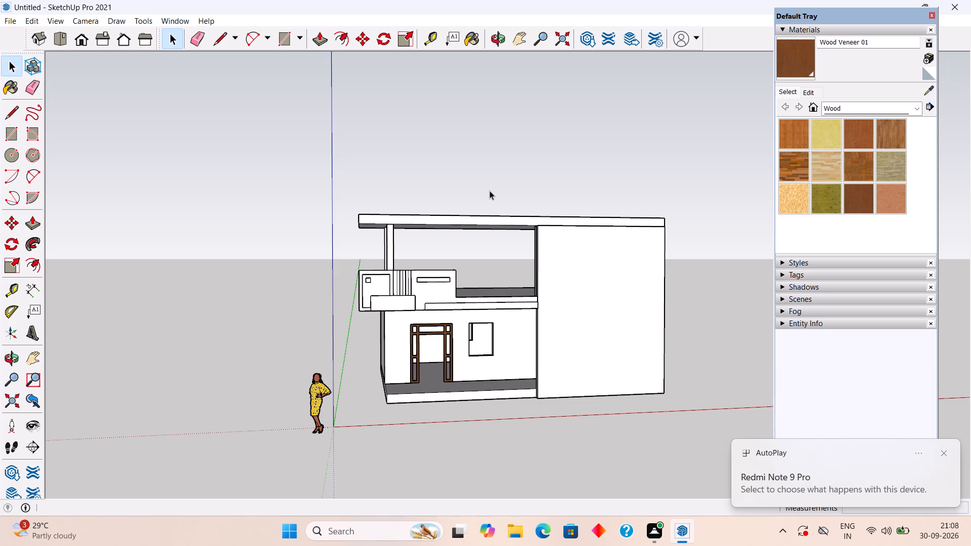
pyautogui.scroll(5, 606, 343)
pyautogui.moveTo(556, 272); pyautogui.dragTo(349, 332, button='middle')
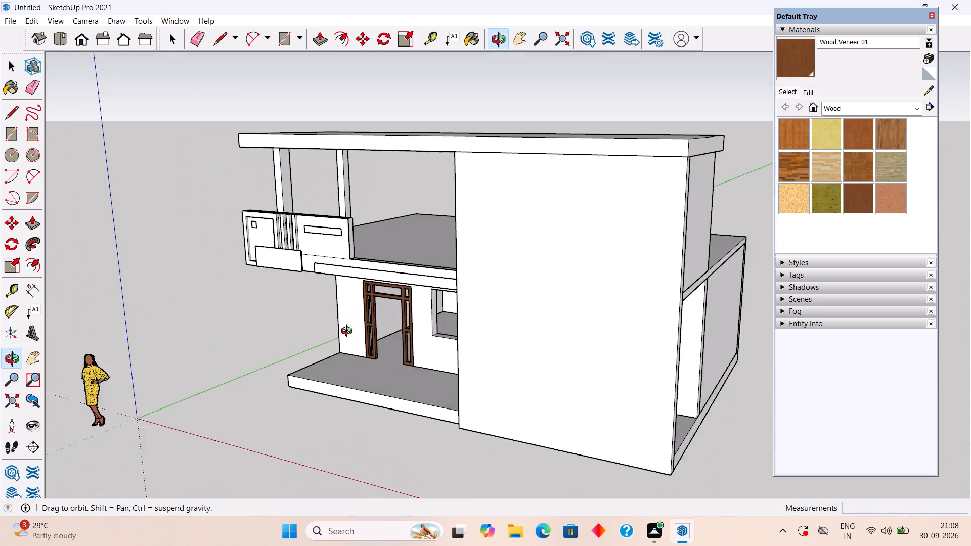
pyautogui.moveTo(349, 332); pyautogui.dragTo(326, 339, button='middle')
pyautogui.moveTo(610, 309); pyautogui.dragTo(454, 308, button='middle')
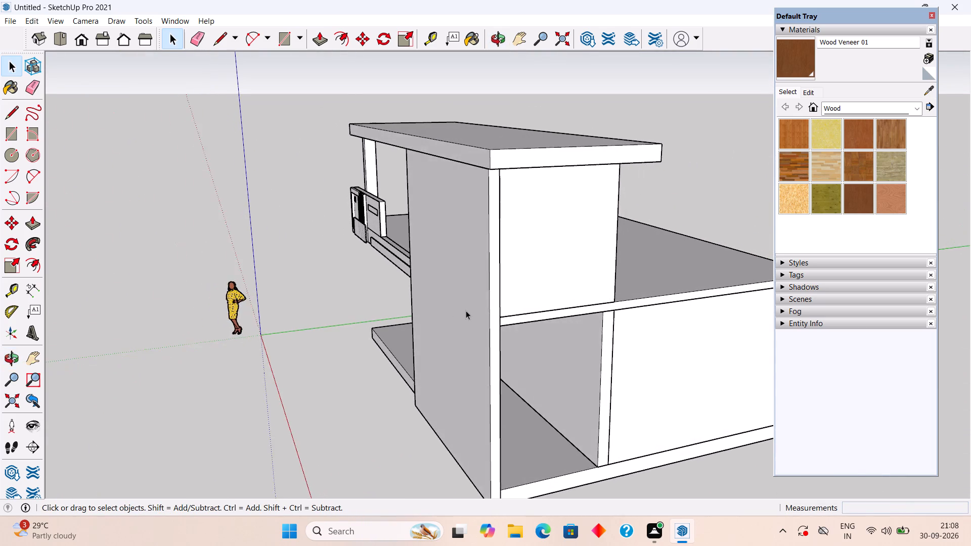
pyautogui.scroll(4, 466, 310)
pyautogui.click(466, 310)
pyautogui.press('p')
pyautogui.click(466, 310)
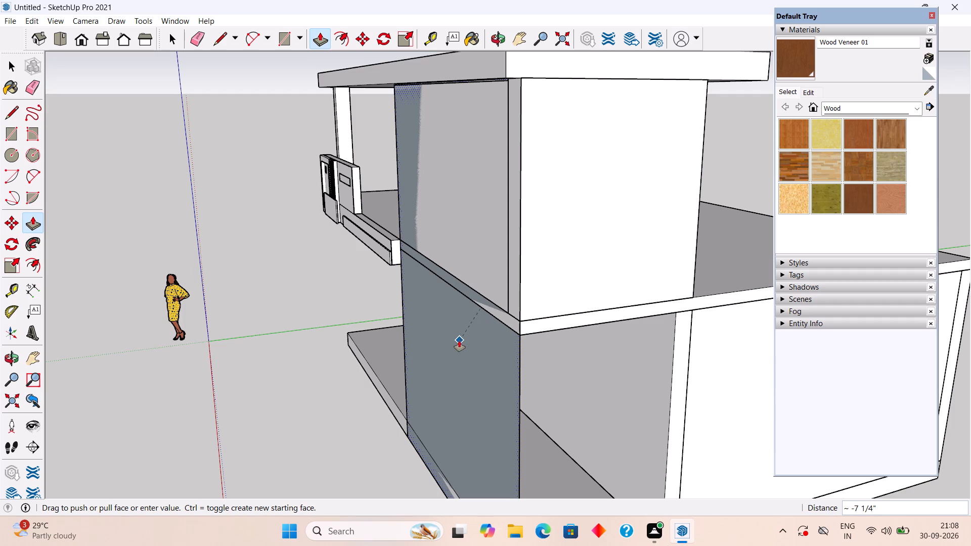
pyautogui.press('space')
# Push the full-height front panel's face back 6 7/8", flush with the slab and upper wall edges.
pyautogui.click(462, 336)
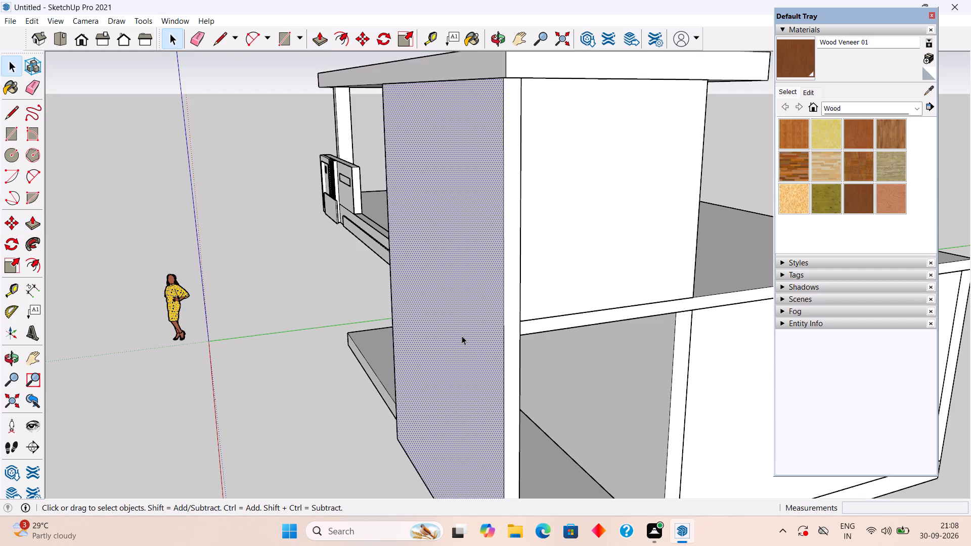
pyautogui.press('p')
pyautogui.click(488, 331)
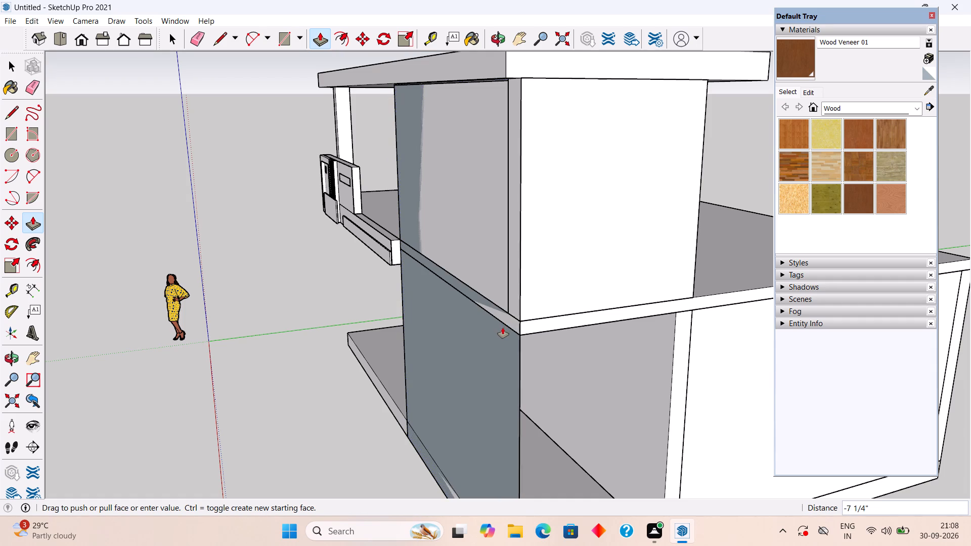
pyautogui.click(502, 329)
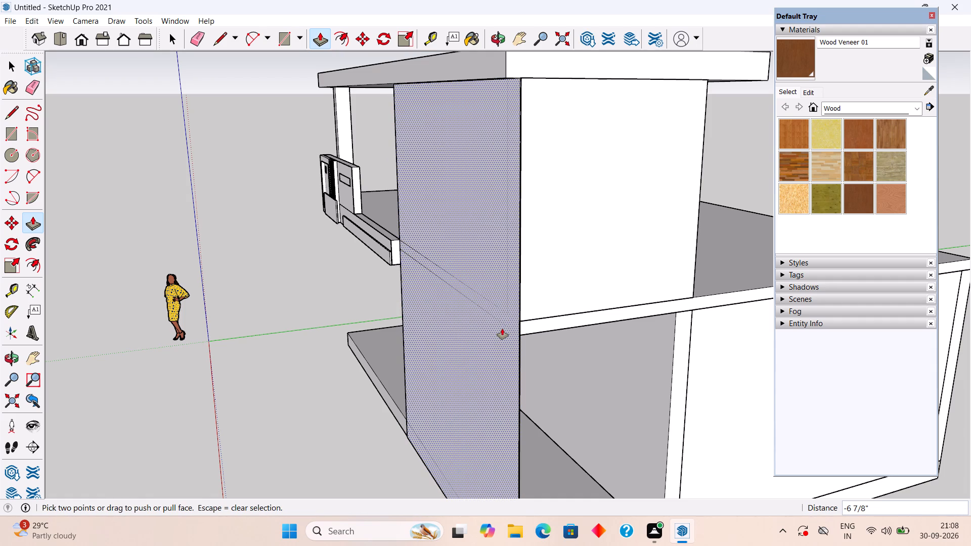
# Pull the full-height front panel's face outward 1".
pyautogui.click(502, 329)
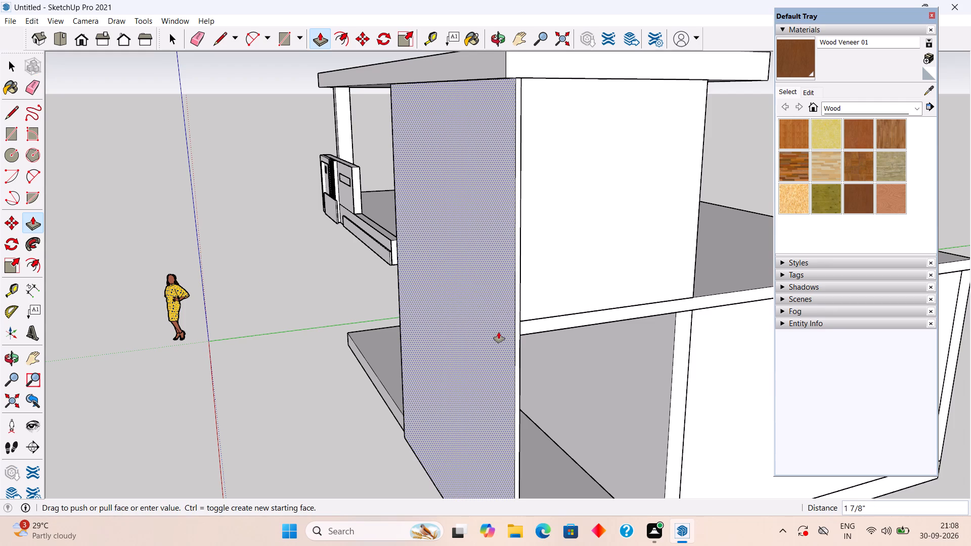
pyautogui.write('1"')
pyautogui.press('Return')
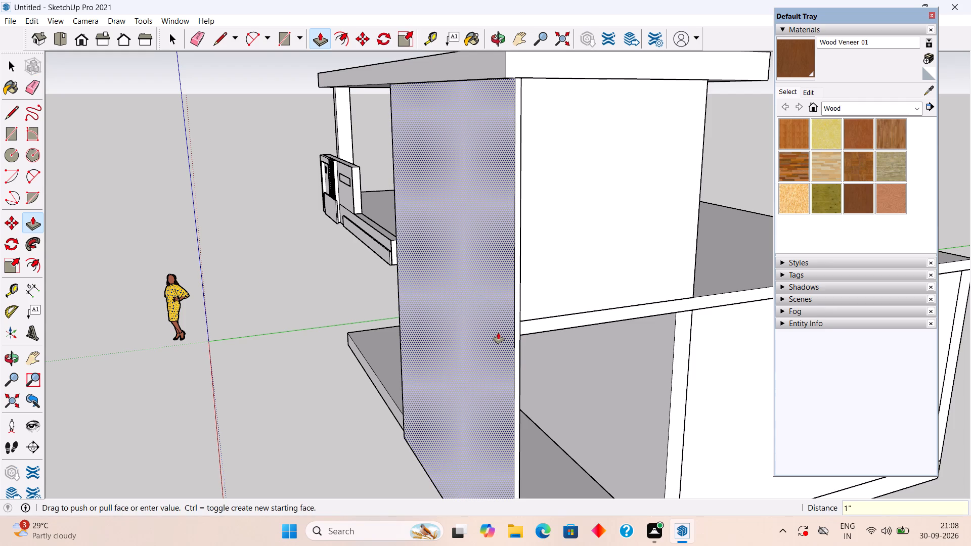